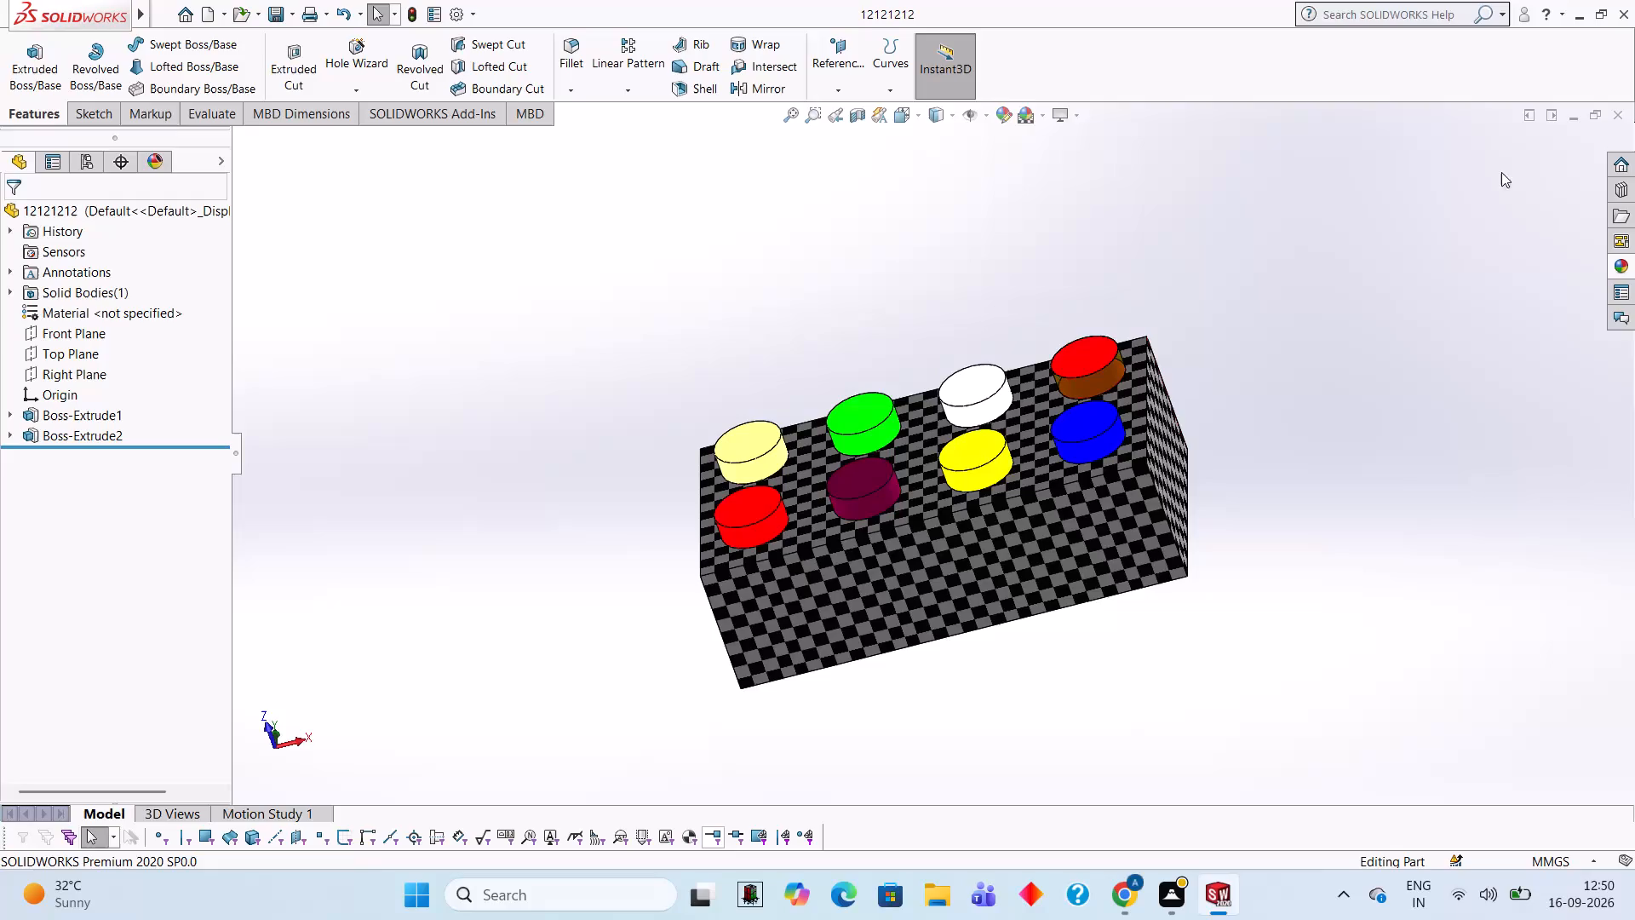
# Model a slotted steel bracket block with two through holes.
# Close the open 12121212 part document.
pyautogui.click(1619, 118)
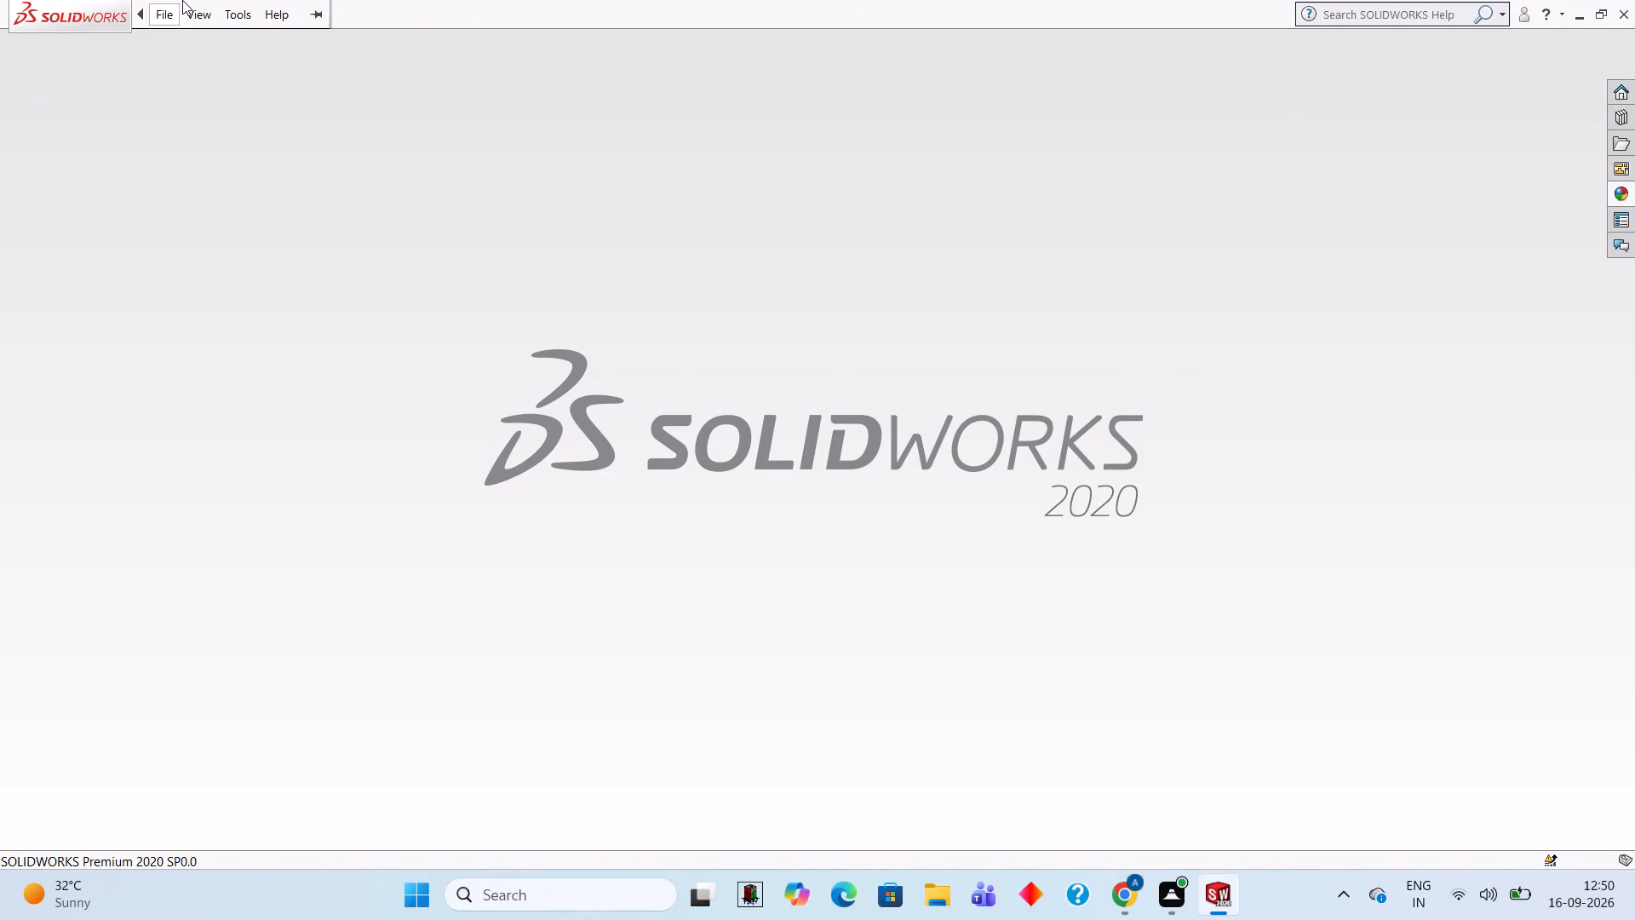
# Create a new blank part document.
pyautogui.click(163, 12)
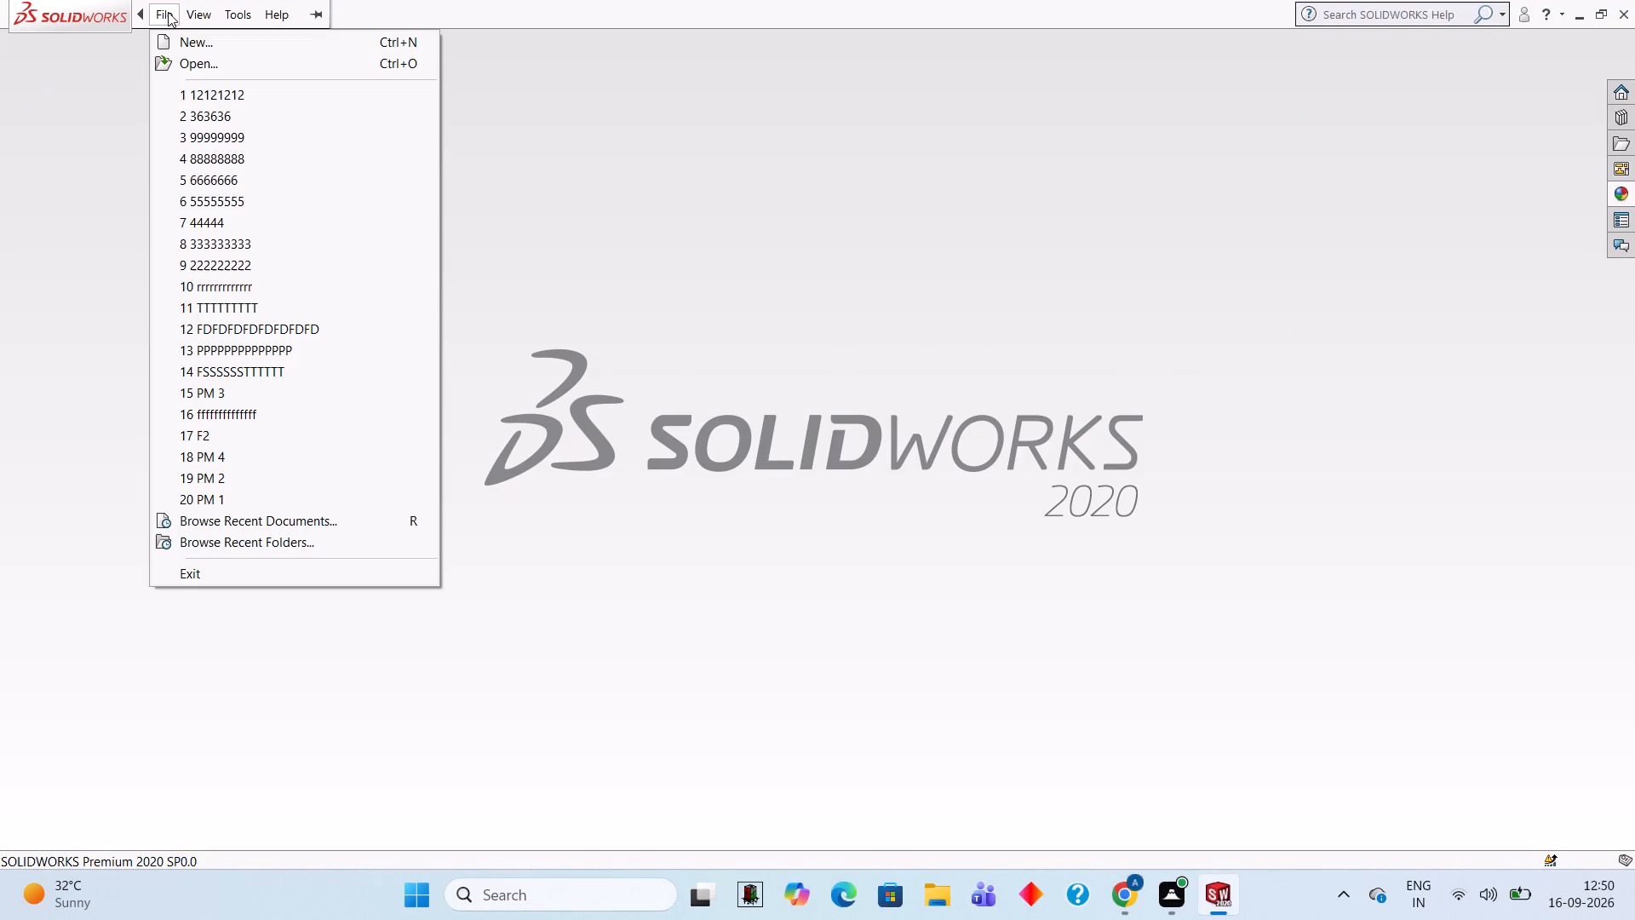
pyautogui.click(182, 39)
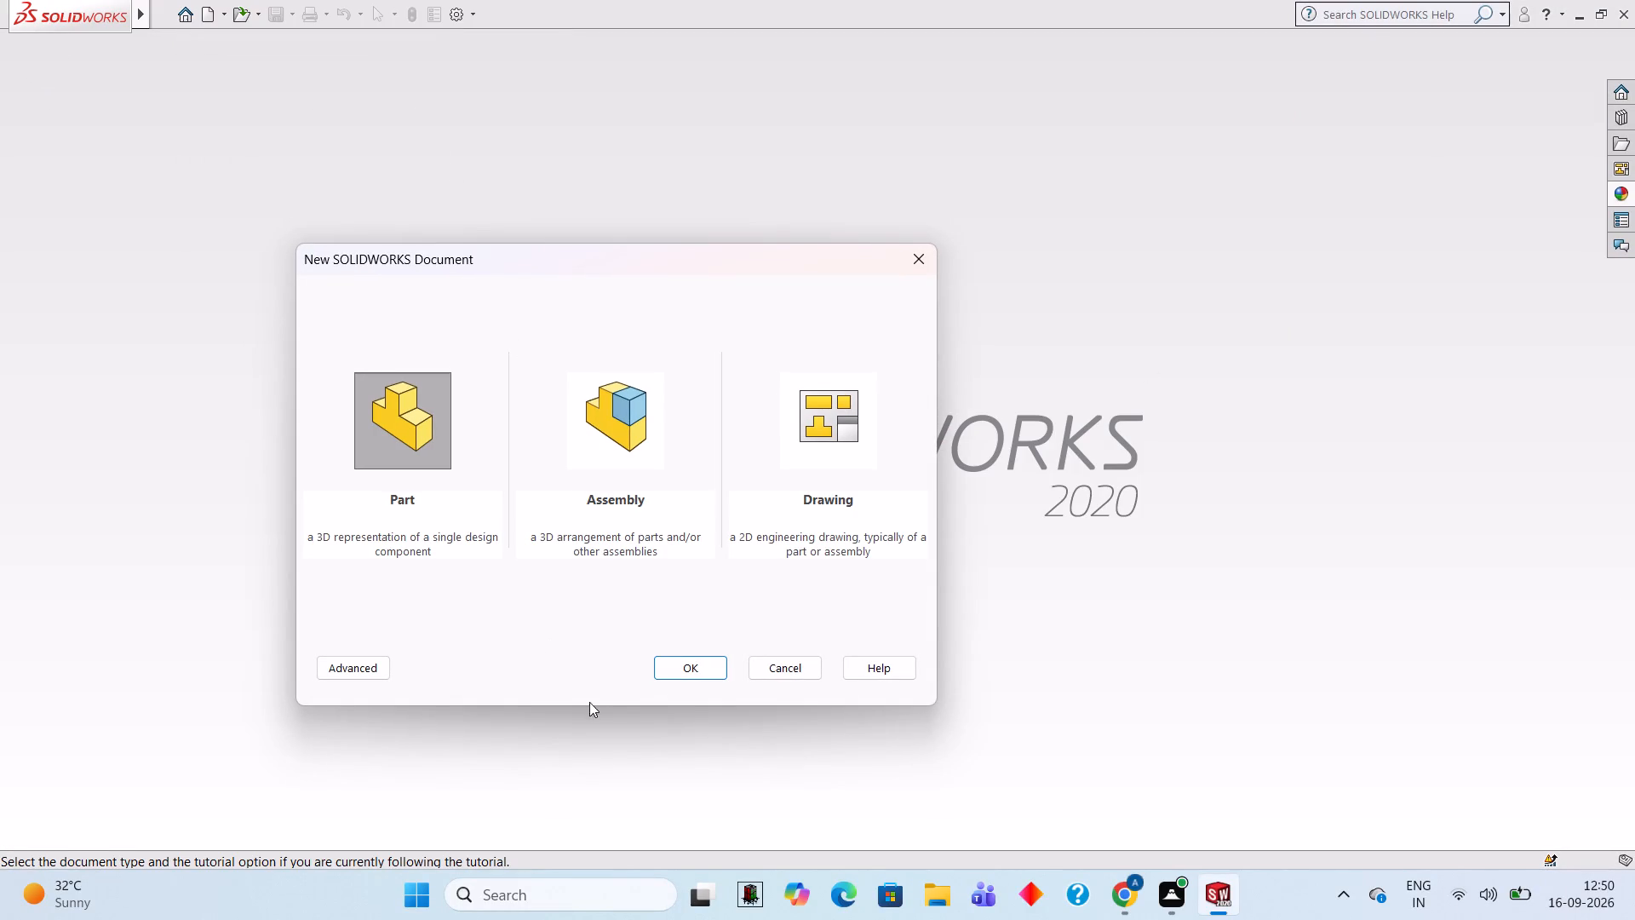
pyautogui.click(698, 674)
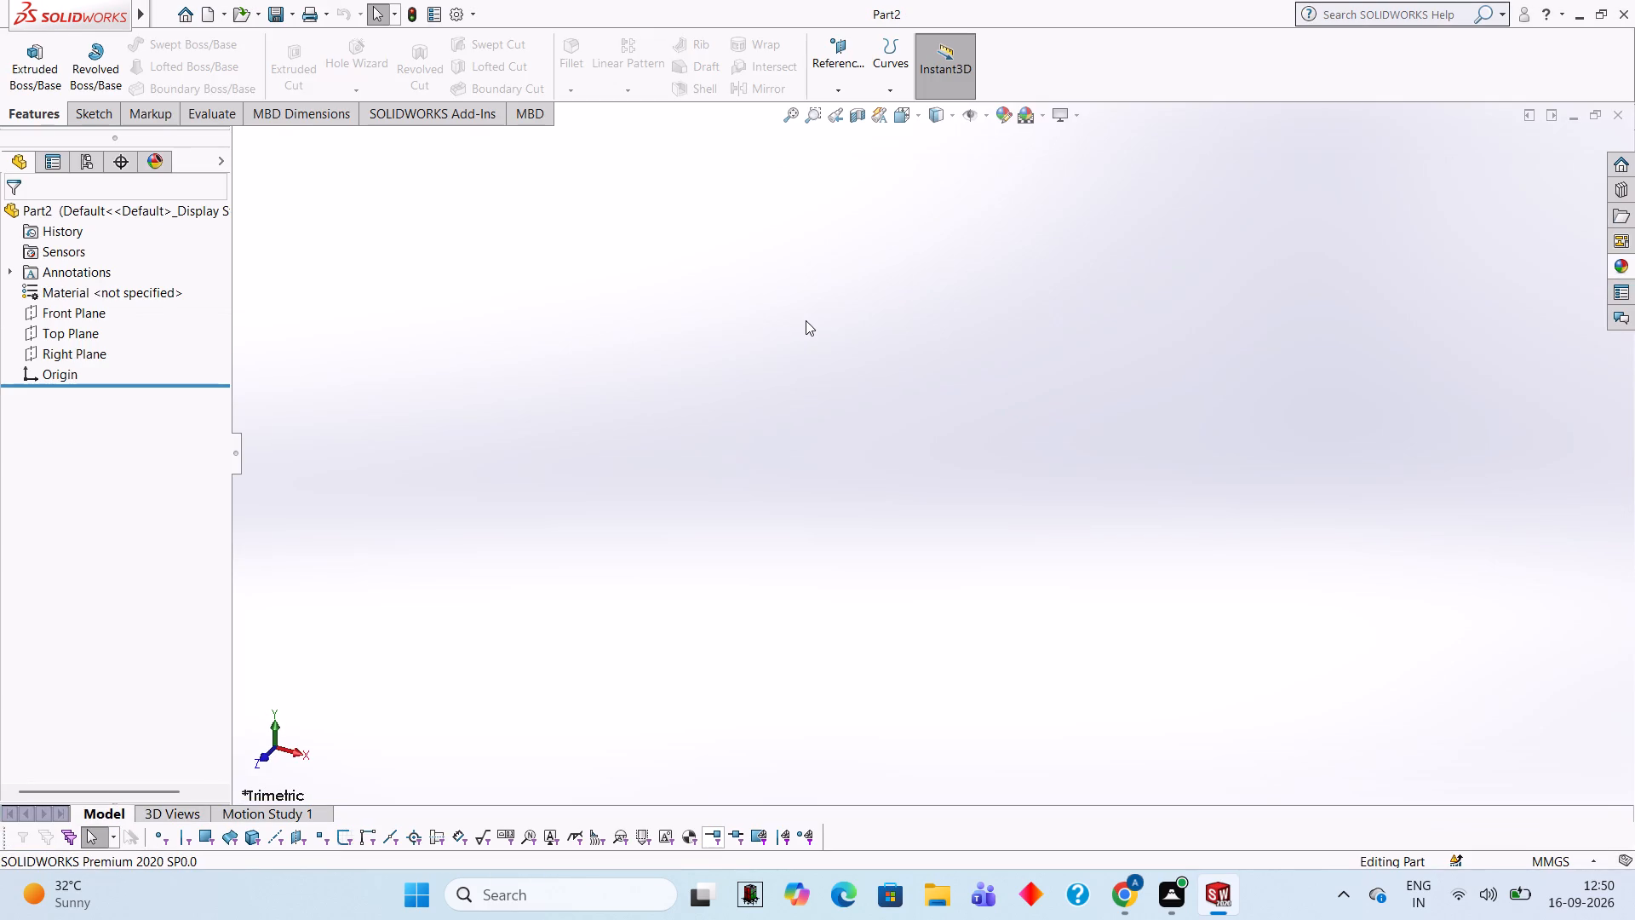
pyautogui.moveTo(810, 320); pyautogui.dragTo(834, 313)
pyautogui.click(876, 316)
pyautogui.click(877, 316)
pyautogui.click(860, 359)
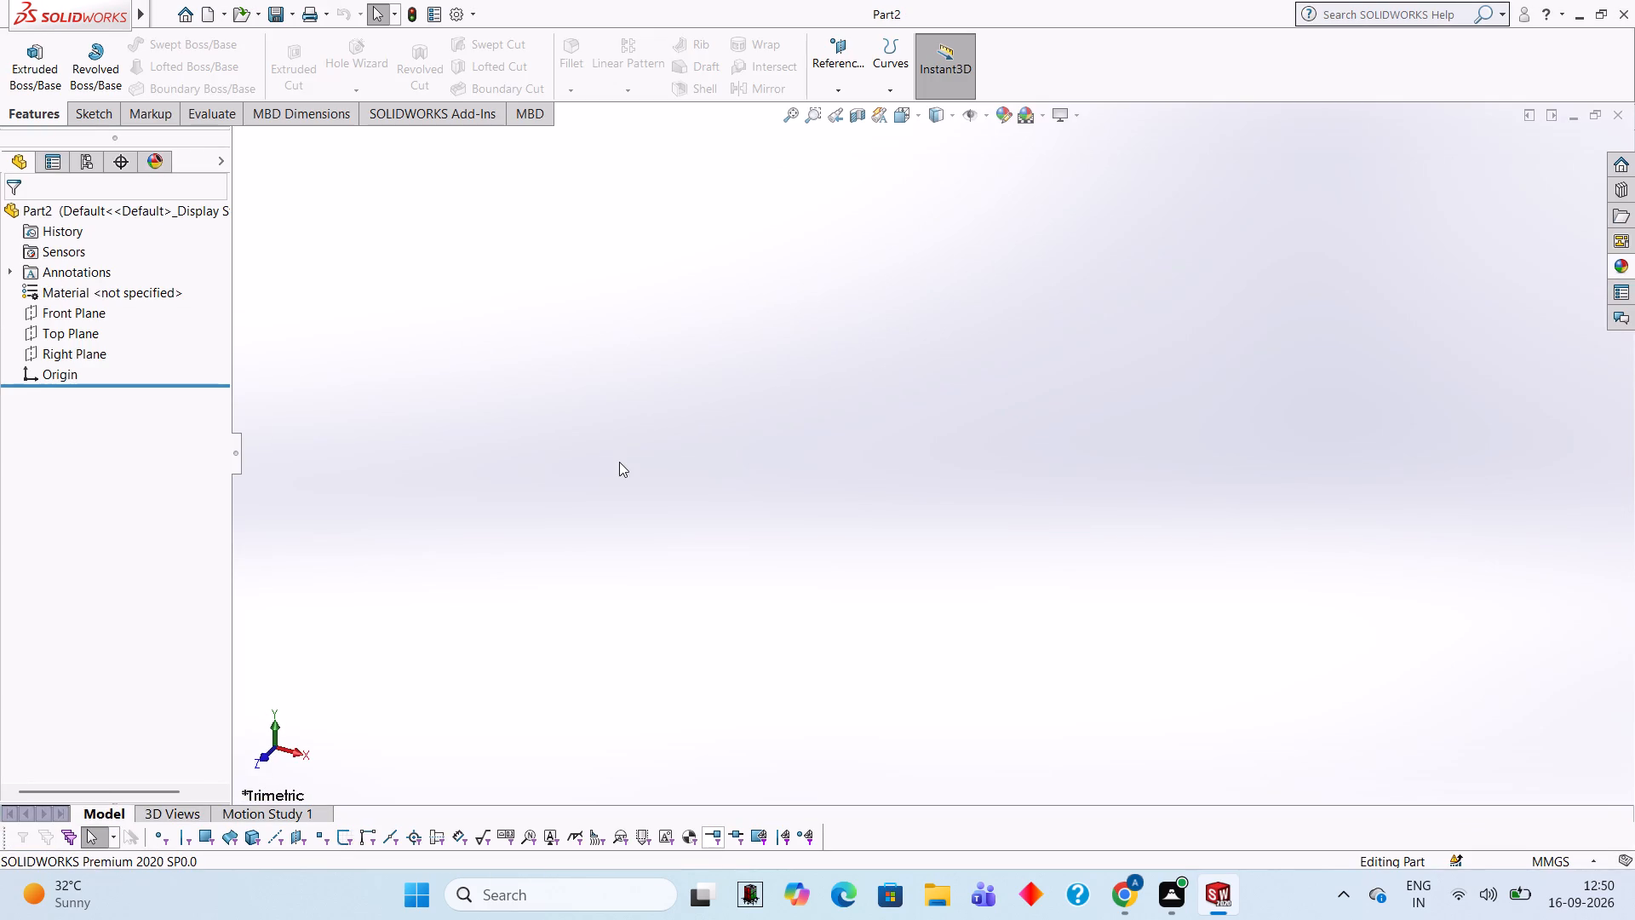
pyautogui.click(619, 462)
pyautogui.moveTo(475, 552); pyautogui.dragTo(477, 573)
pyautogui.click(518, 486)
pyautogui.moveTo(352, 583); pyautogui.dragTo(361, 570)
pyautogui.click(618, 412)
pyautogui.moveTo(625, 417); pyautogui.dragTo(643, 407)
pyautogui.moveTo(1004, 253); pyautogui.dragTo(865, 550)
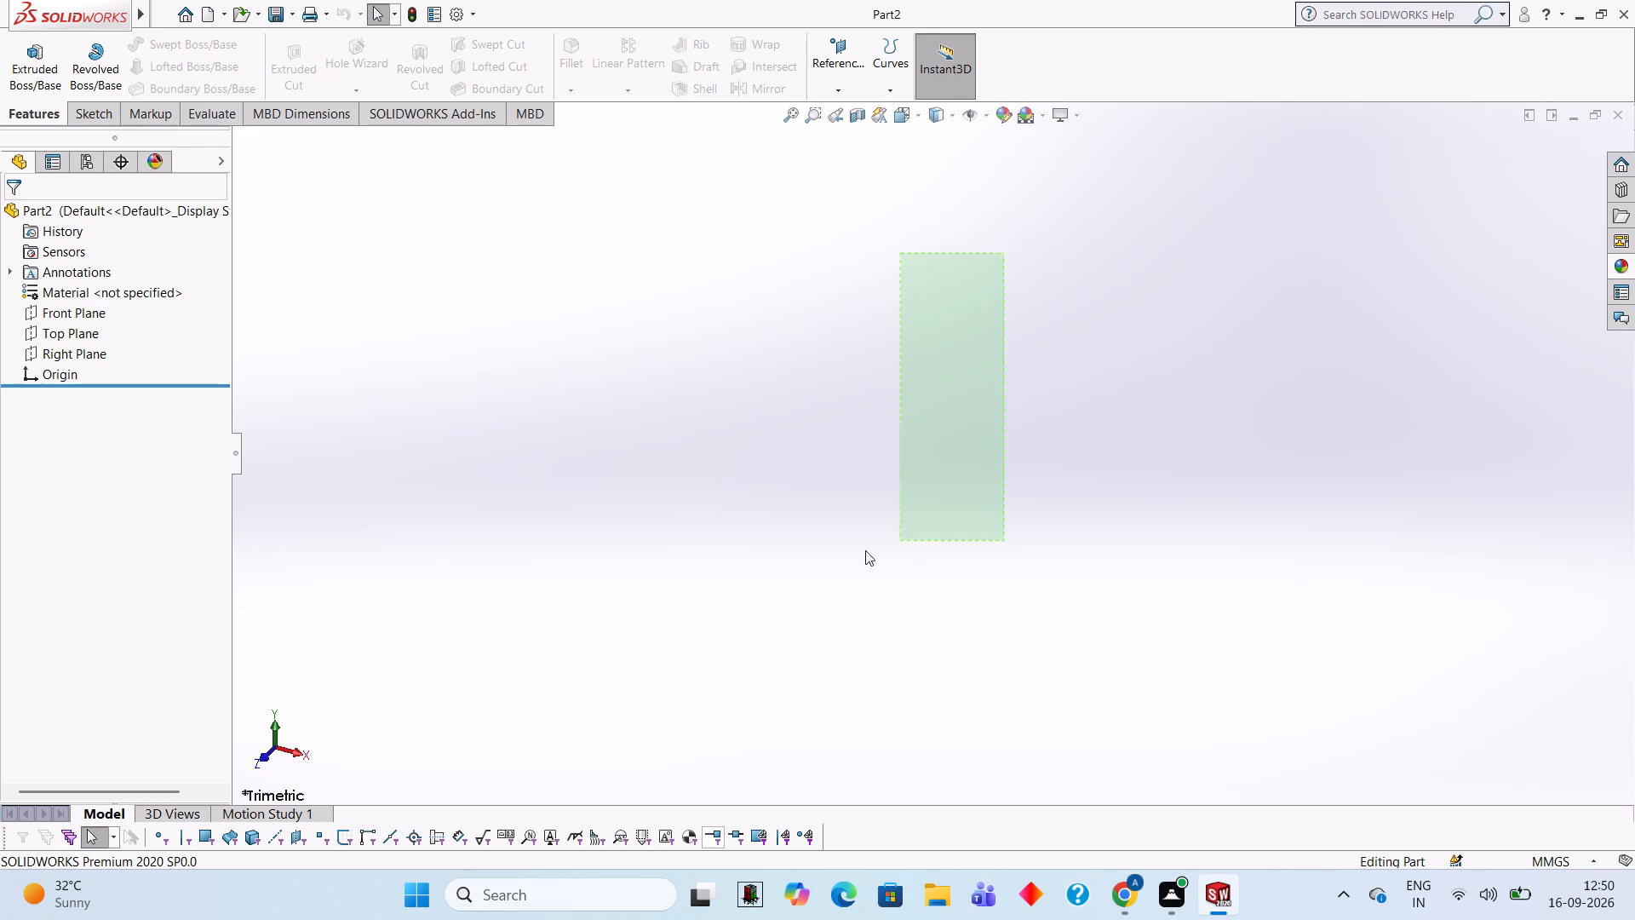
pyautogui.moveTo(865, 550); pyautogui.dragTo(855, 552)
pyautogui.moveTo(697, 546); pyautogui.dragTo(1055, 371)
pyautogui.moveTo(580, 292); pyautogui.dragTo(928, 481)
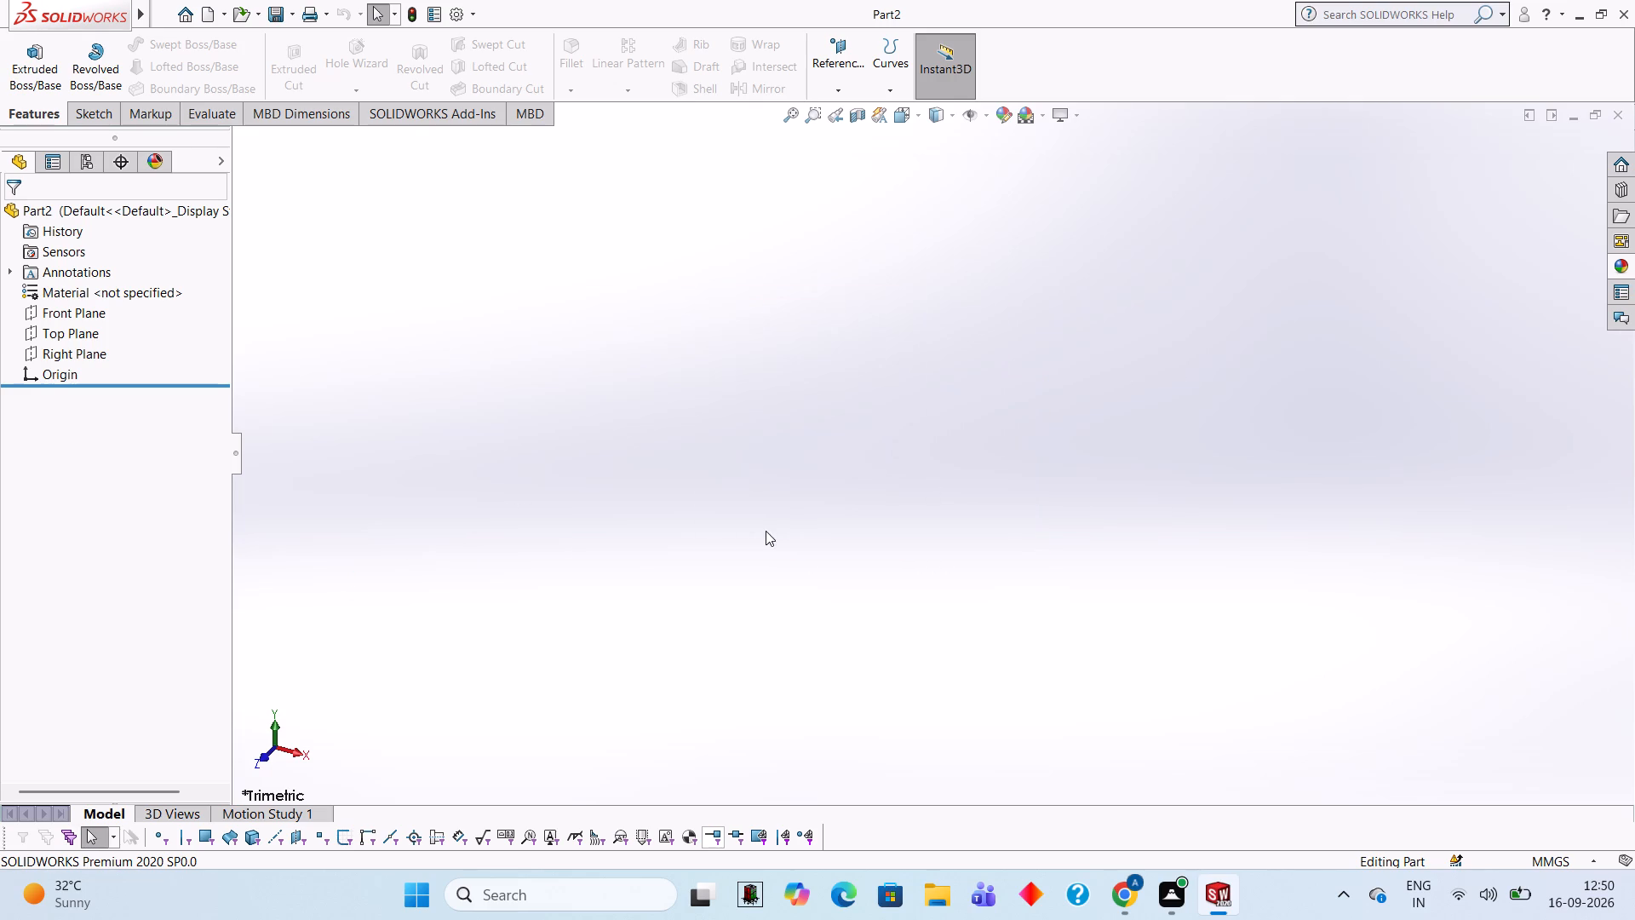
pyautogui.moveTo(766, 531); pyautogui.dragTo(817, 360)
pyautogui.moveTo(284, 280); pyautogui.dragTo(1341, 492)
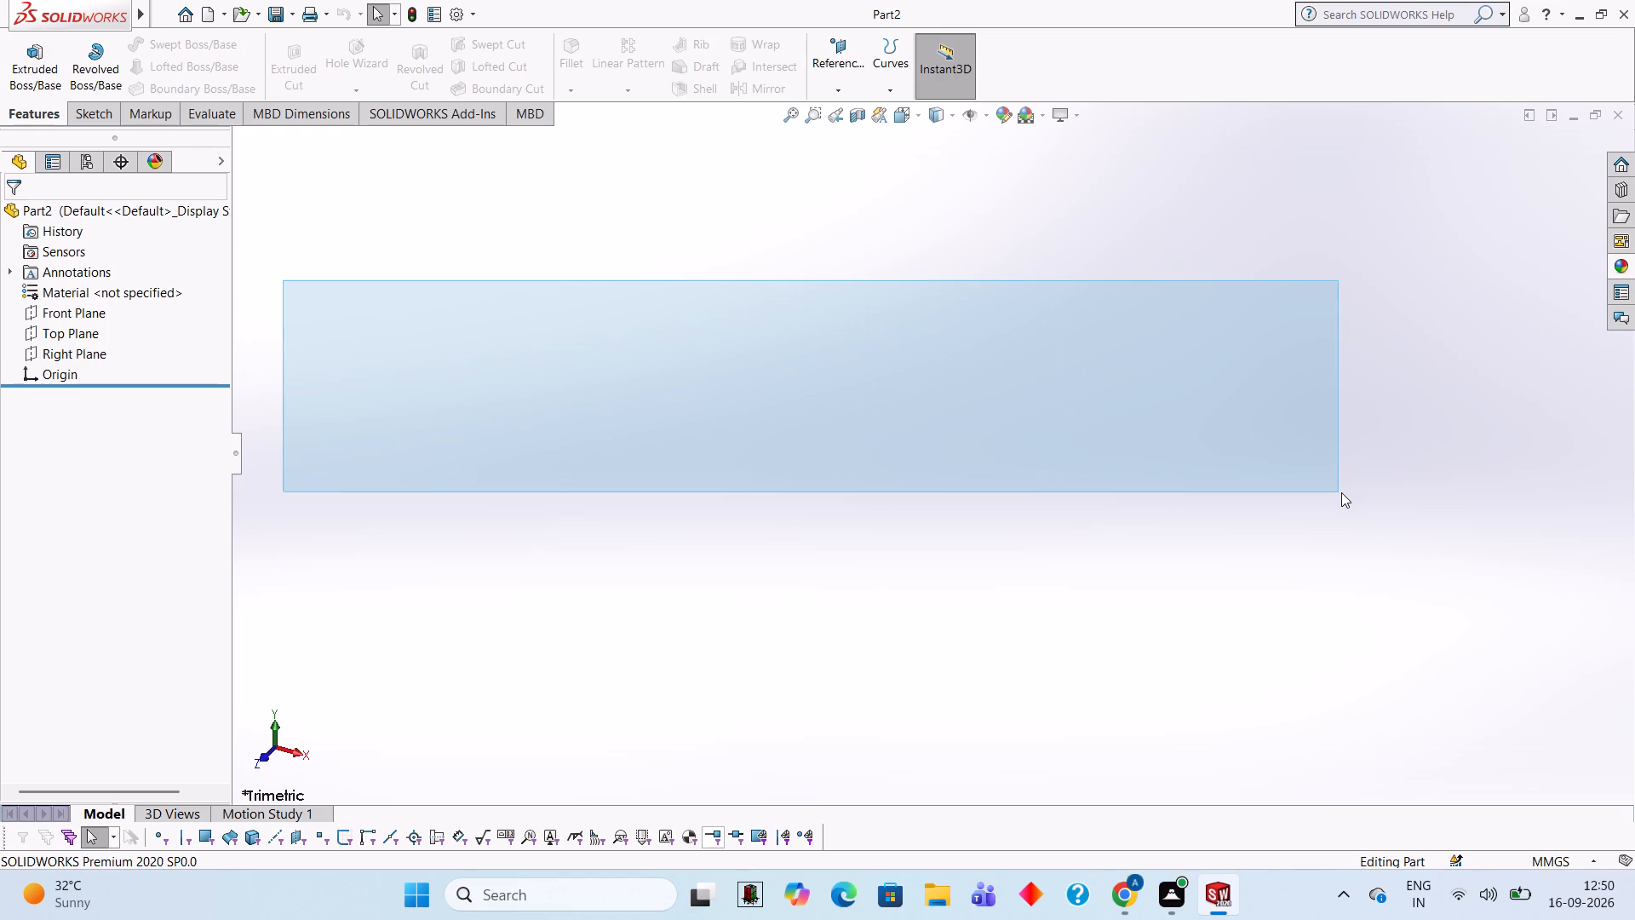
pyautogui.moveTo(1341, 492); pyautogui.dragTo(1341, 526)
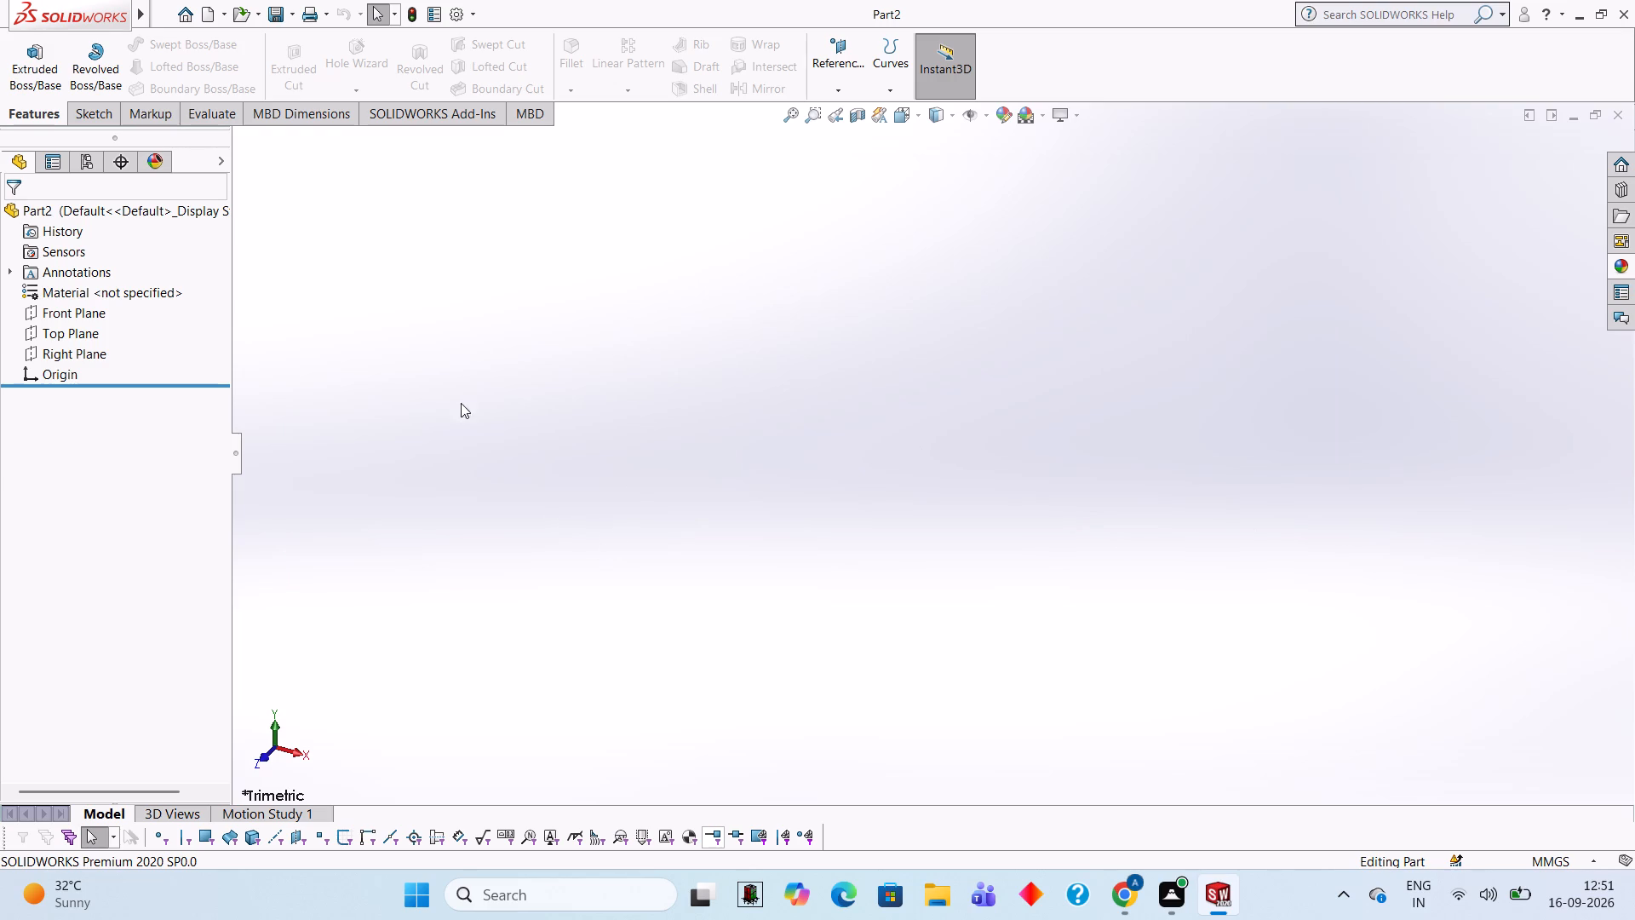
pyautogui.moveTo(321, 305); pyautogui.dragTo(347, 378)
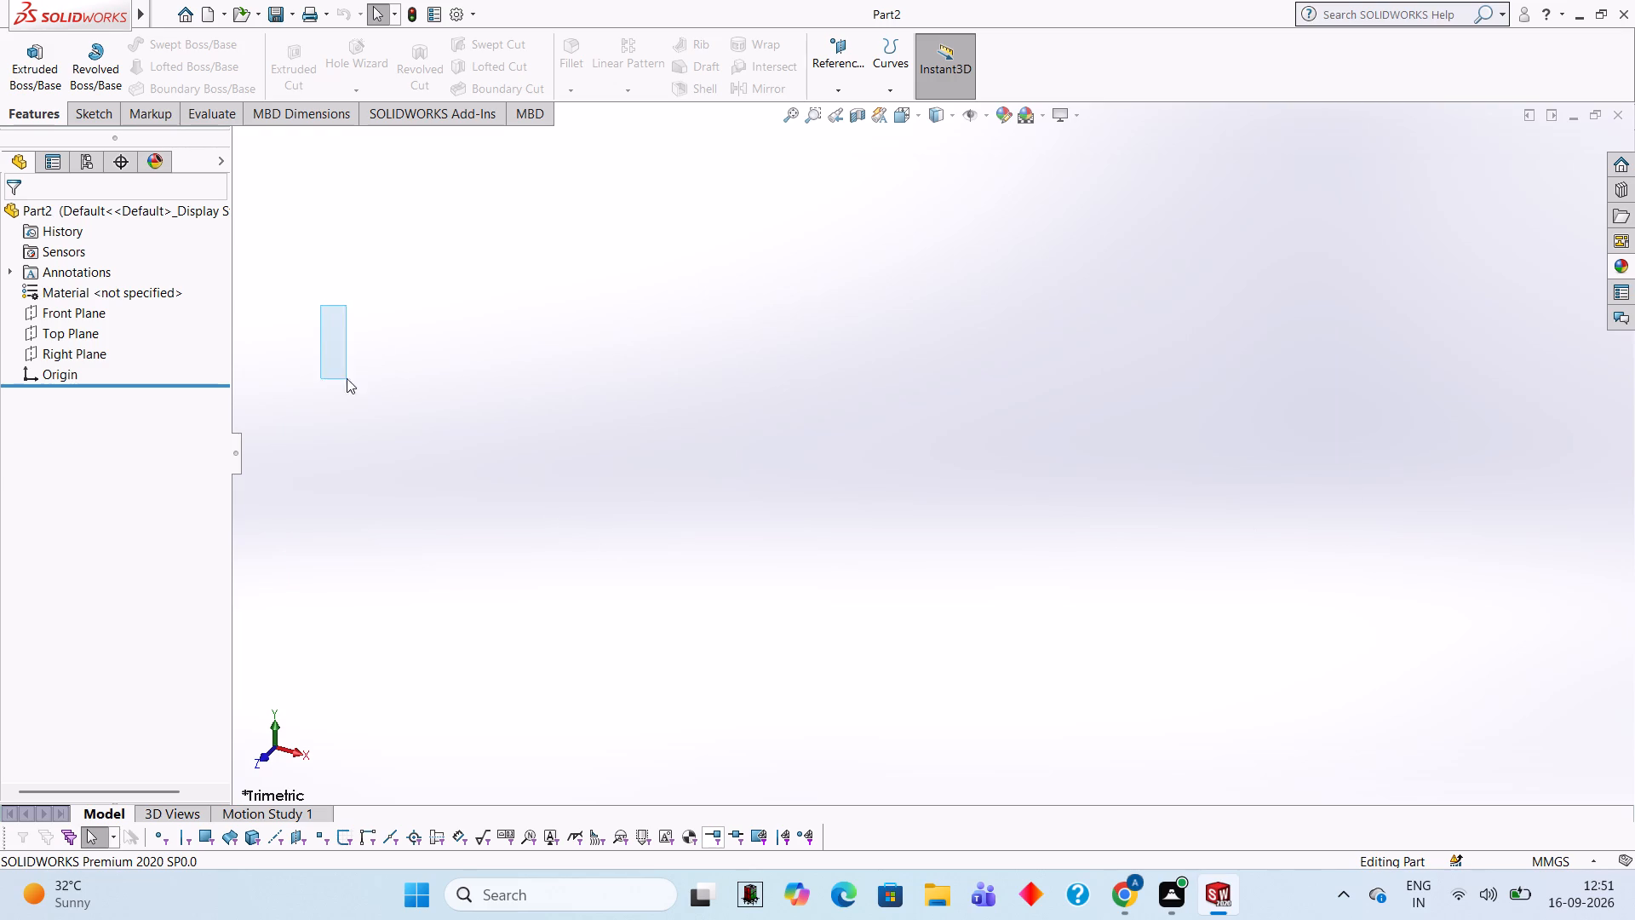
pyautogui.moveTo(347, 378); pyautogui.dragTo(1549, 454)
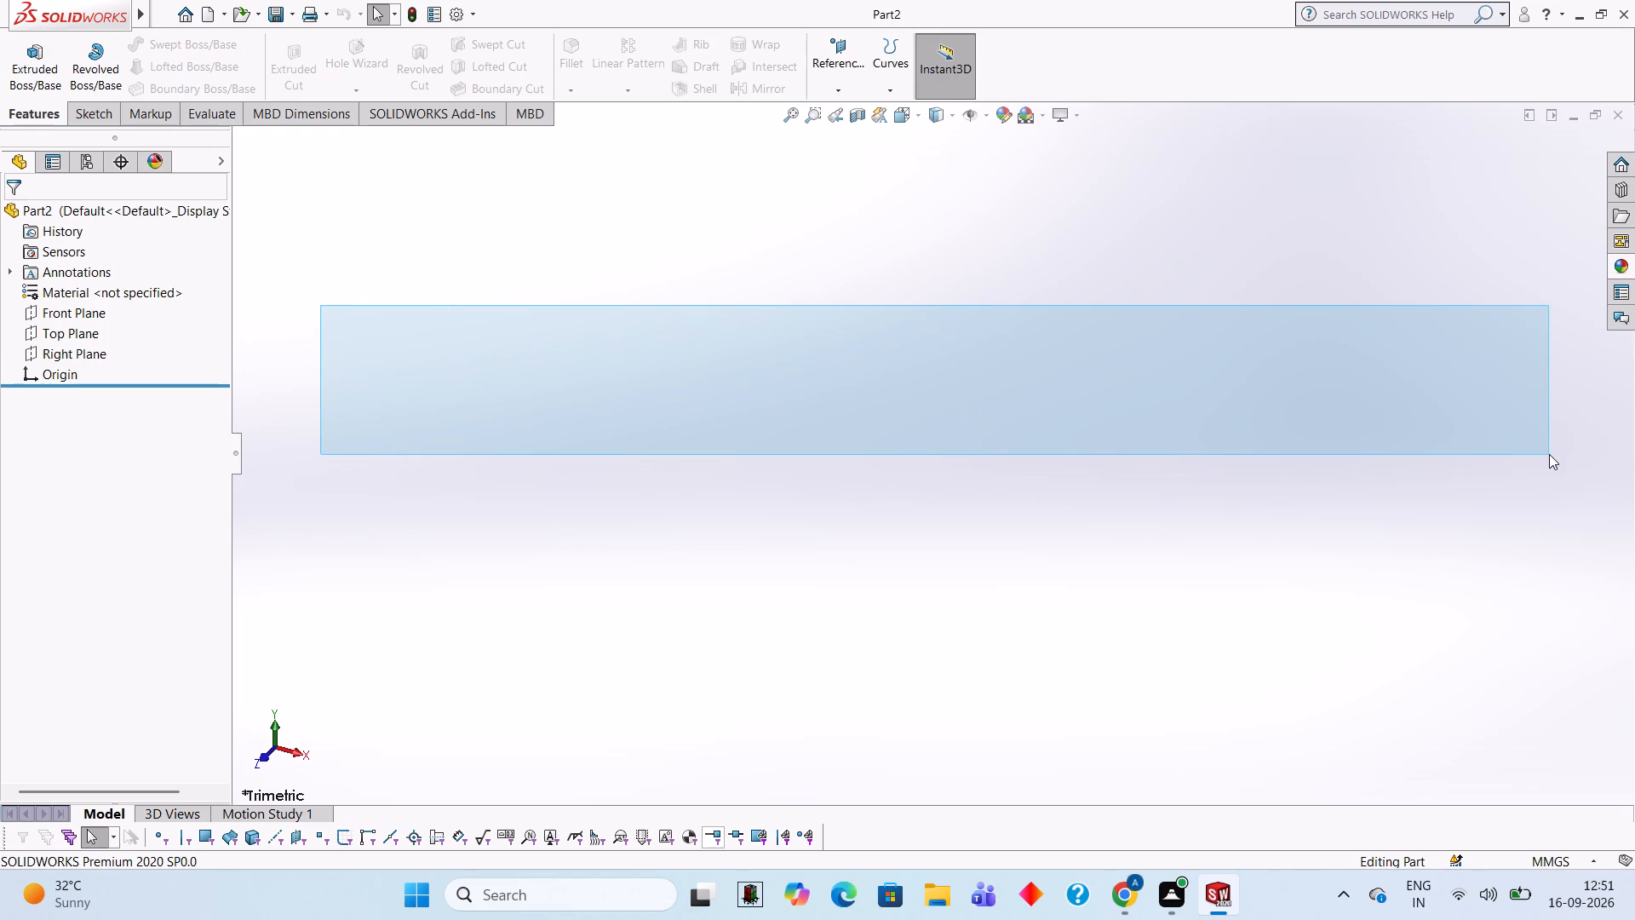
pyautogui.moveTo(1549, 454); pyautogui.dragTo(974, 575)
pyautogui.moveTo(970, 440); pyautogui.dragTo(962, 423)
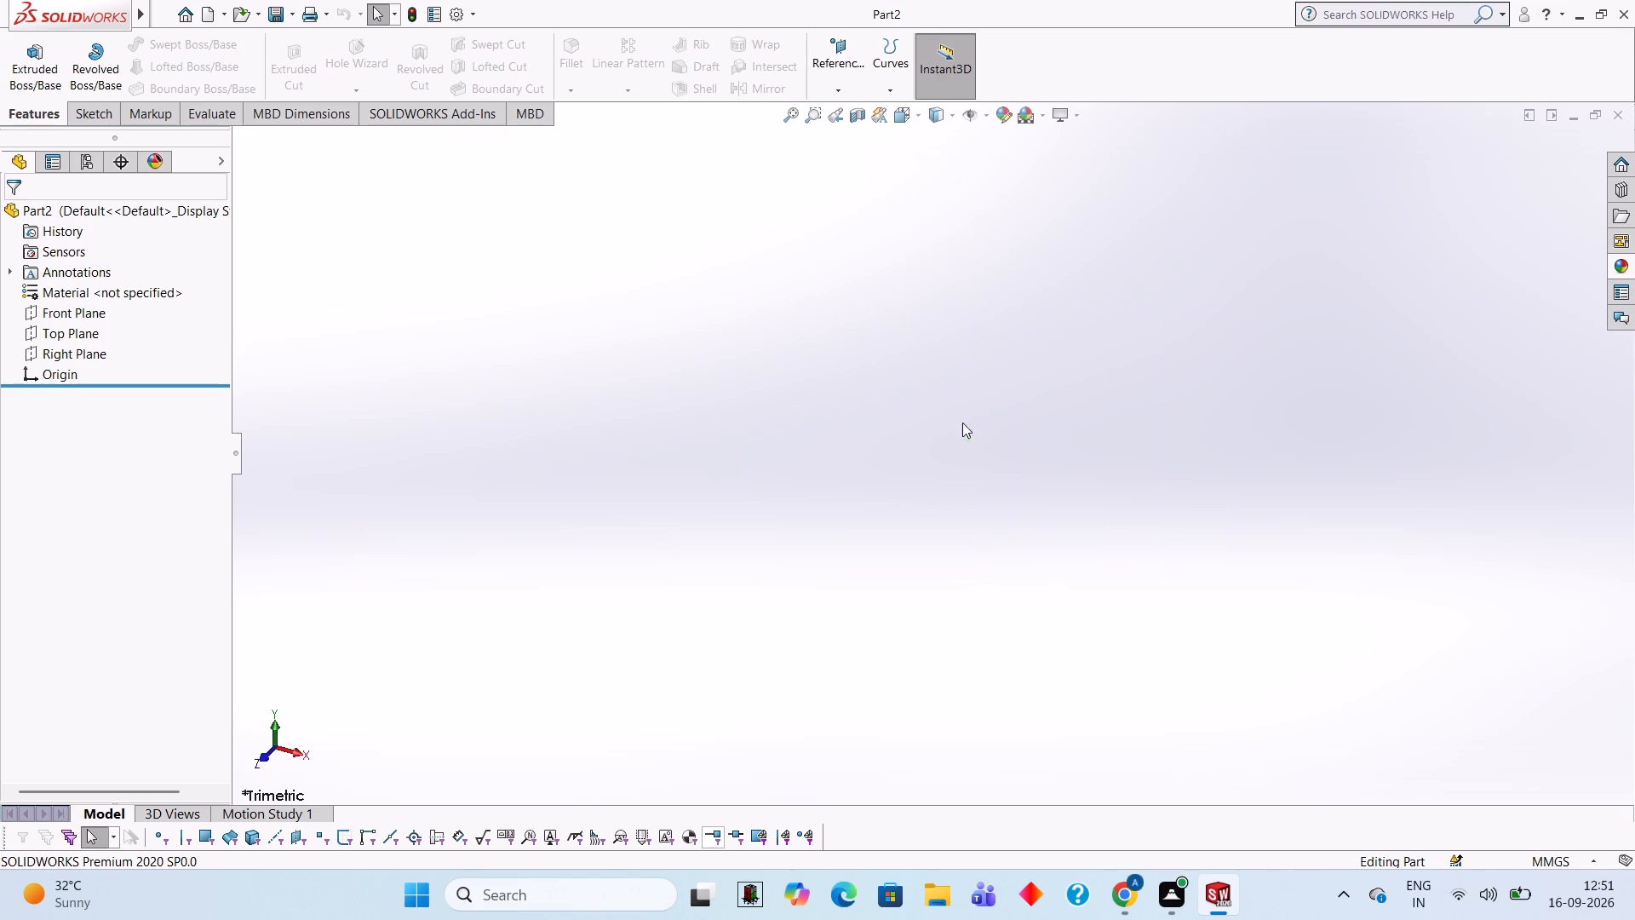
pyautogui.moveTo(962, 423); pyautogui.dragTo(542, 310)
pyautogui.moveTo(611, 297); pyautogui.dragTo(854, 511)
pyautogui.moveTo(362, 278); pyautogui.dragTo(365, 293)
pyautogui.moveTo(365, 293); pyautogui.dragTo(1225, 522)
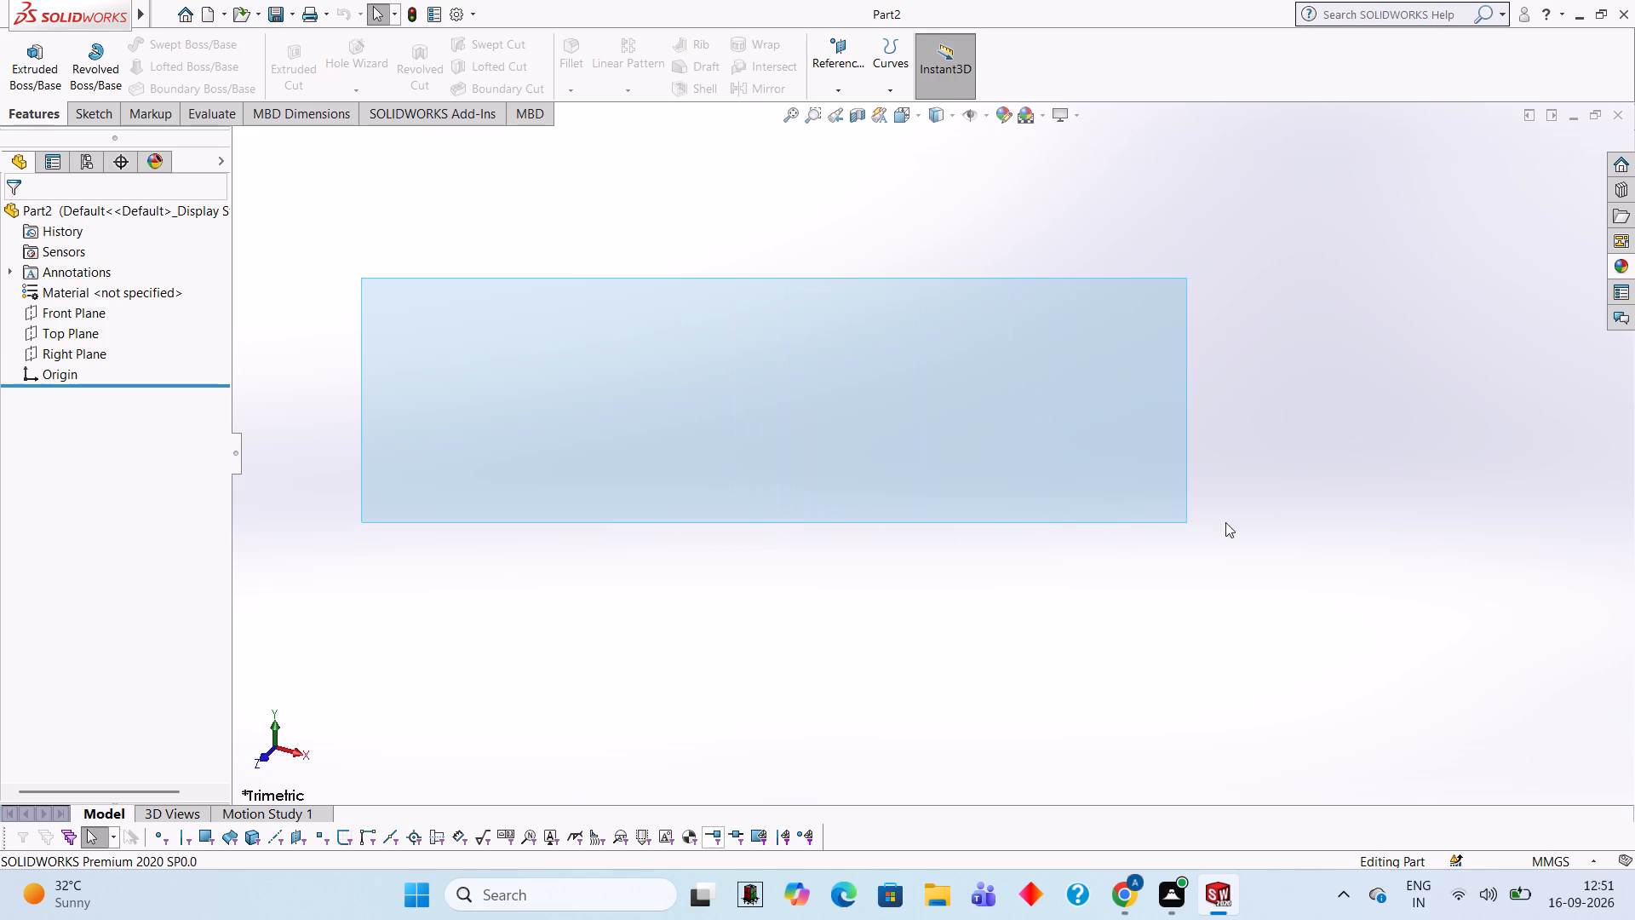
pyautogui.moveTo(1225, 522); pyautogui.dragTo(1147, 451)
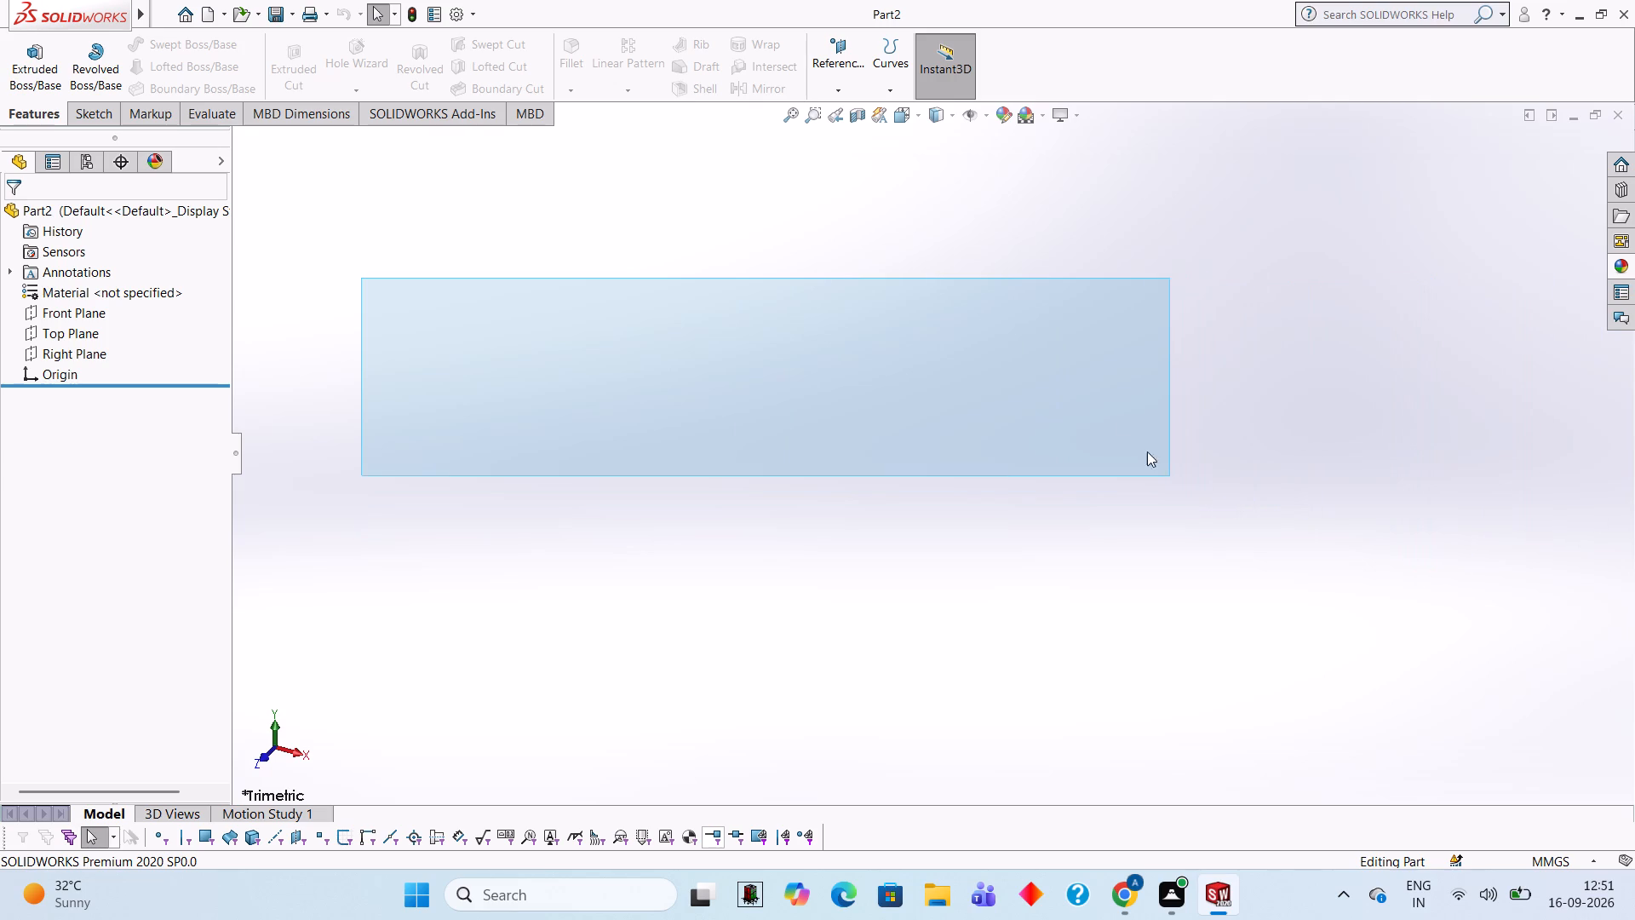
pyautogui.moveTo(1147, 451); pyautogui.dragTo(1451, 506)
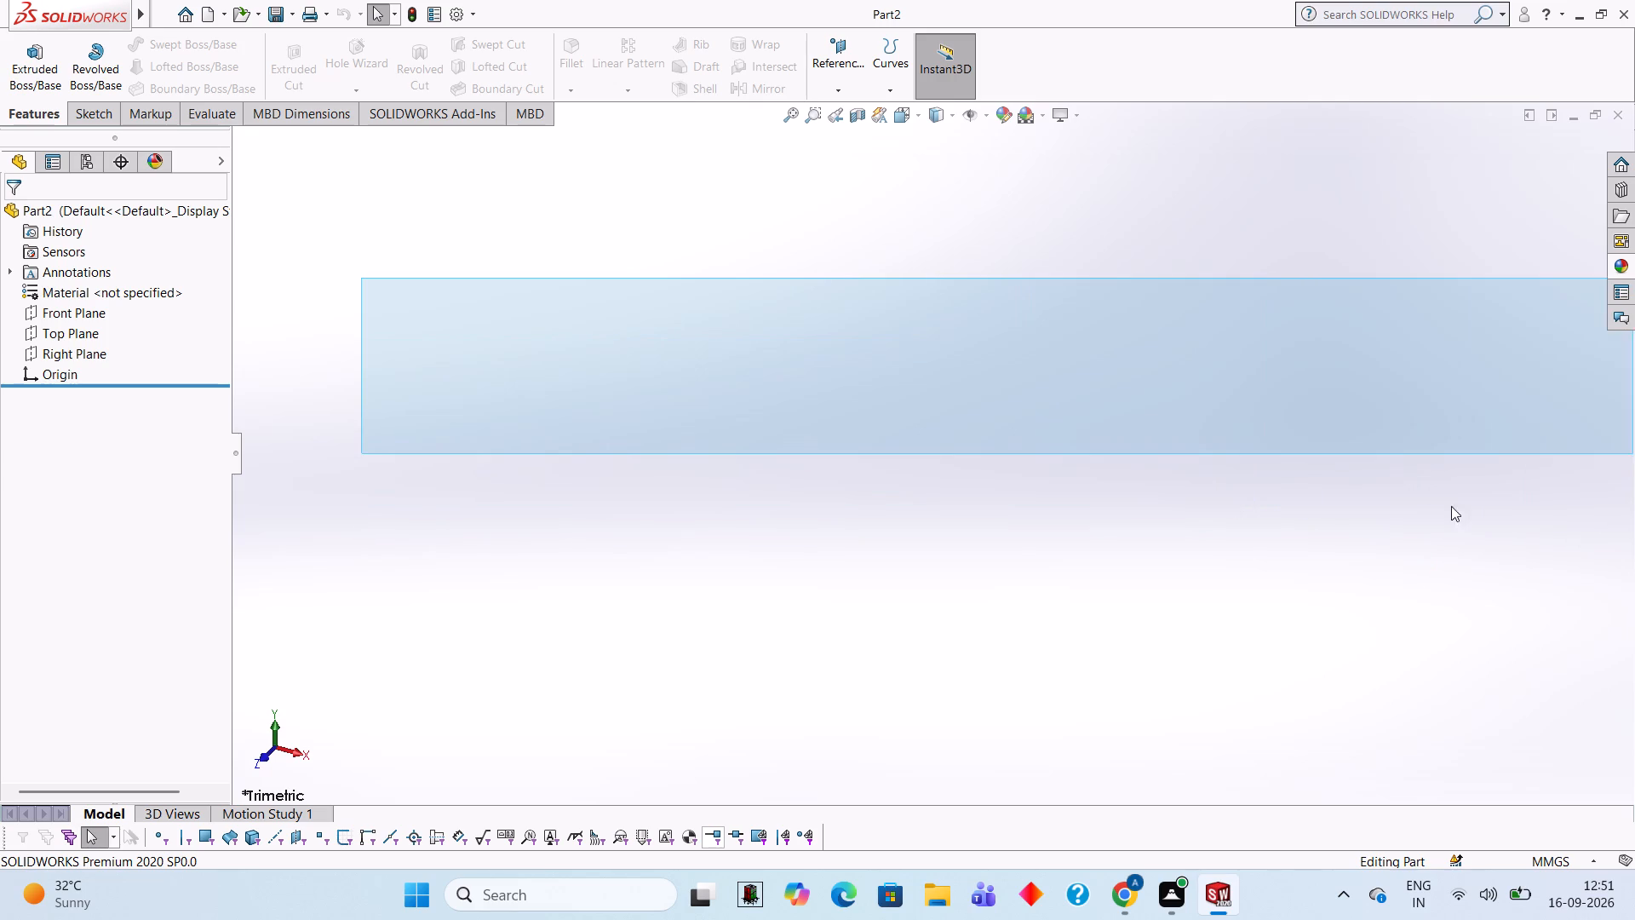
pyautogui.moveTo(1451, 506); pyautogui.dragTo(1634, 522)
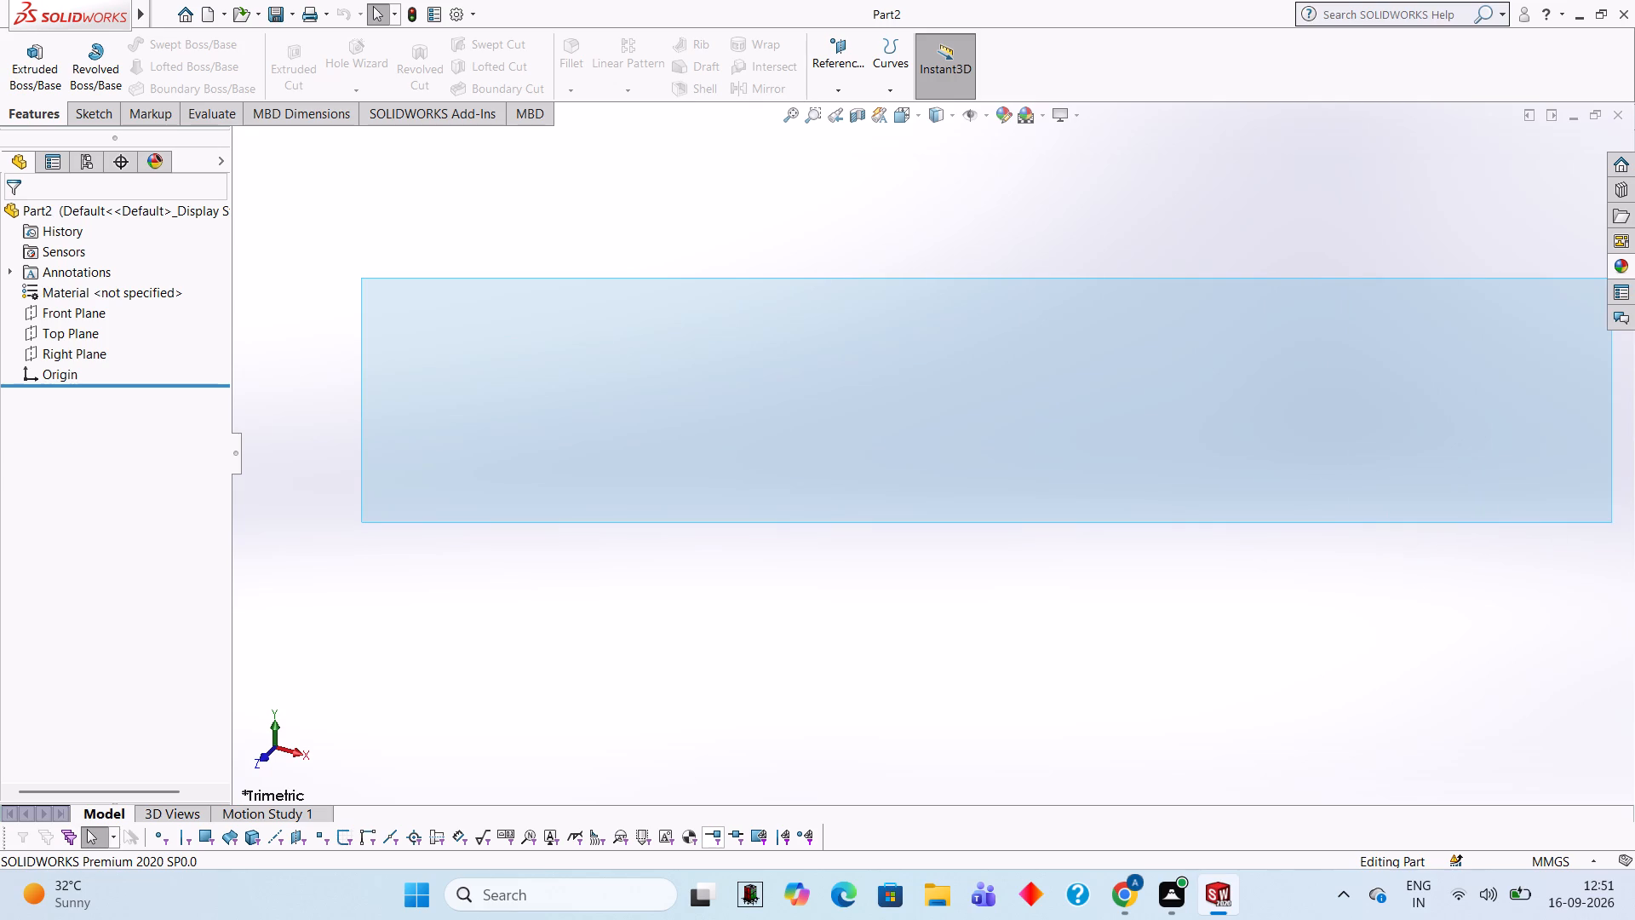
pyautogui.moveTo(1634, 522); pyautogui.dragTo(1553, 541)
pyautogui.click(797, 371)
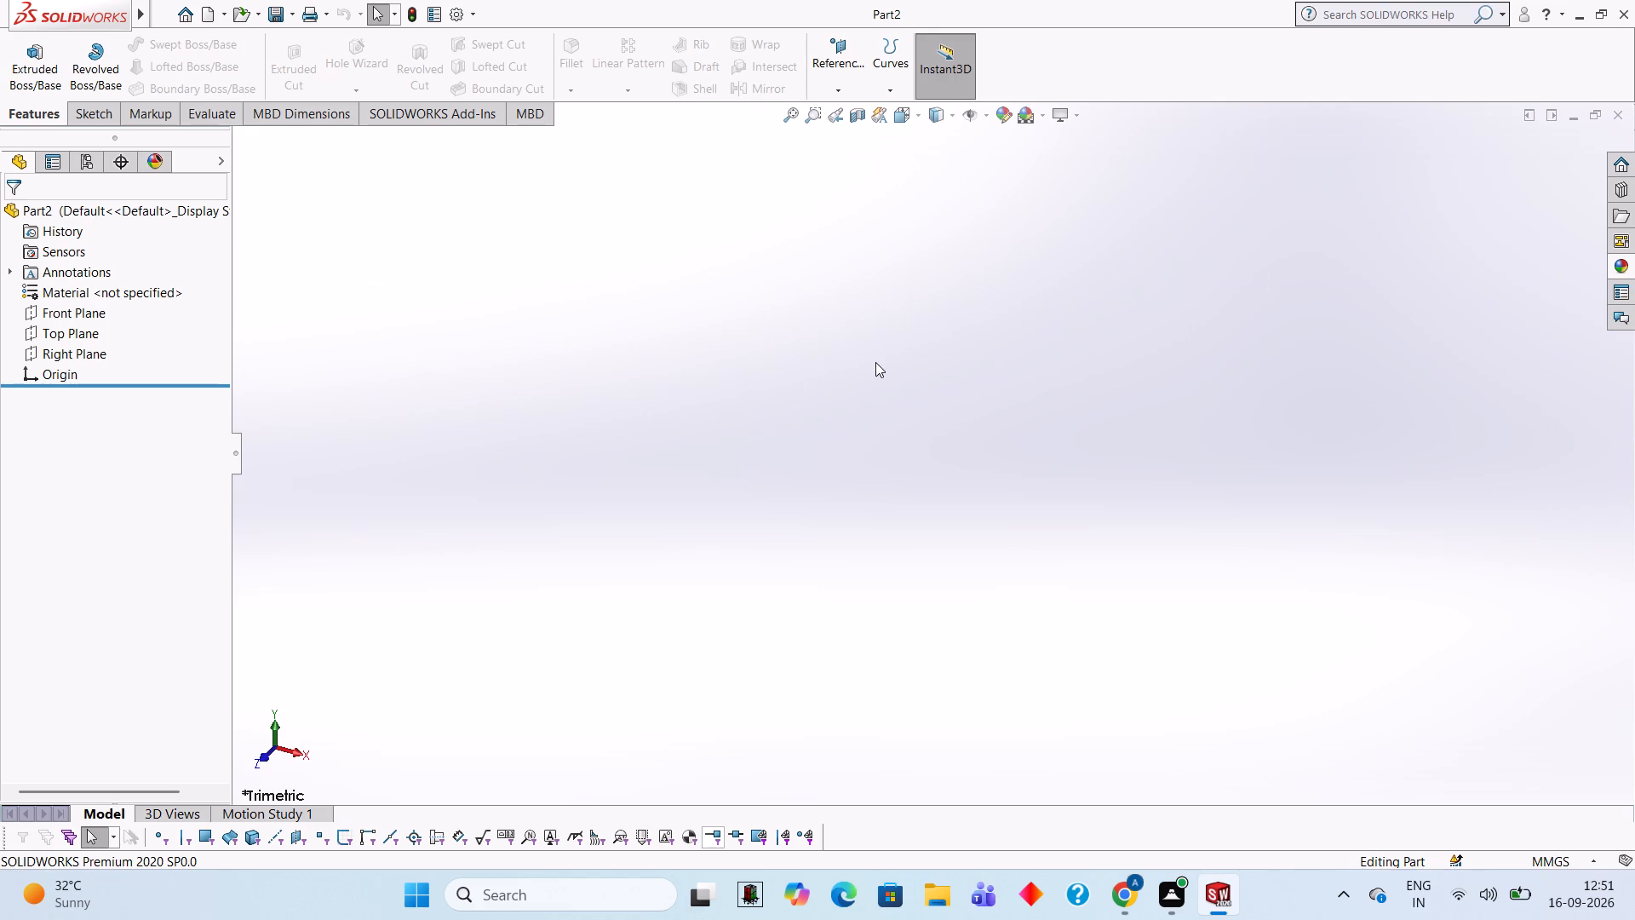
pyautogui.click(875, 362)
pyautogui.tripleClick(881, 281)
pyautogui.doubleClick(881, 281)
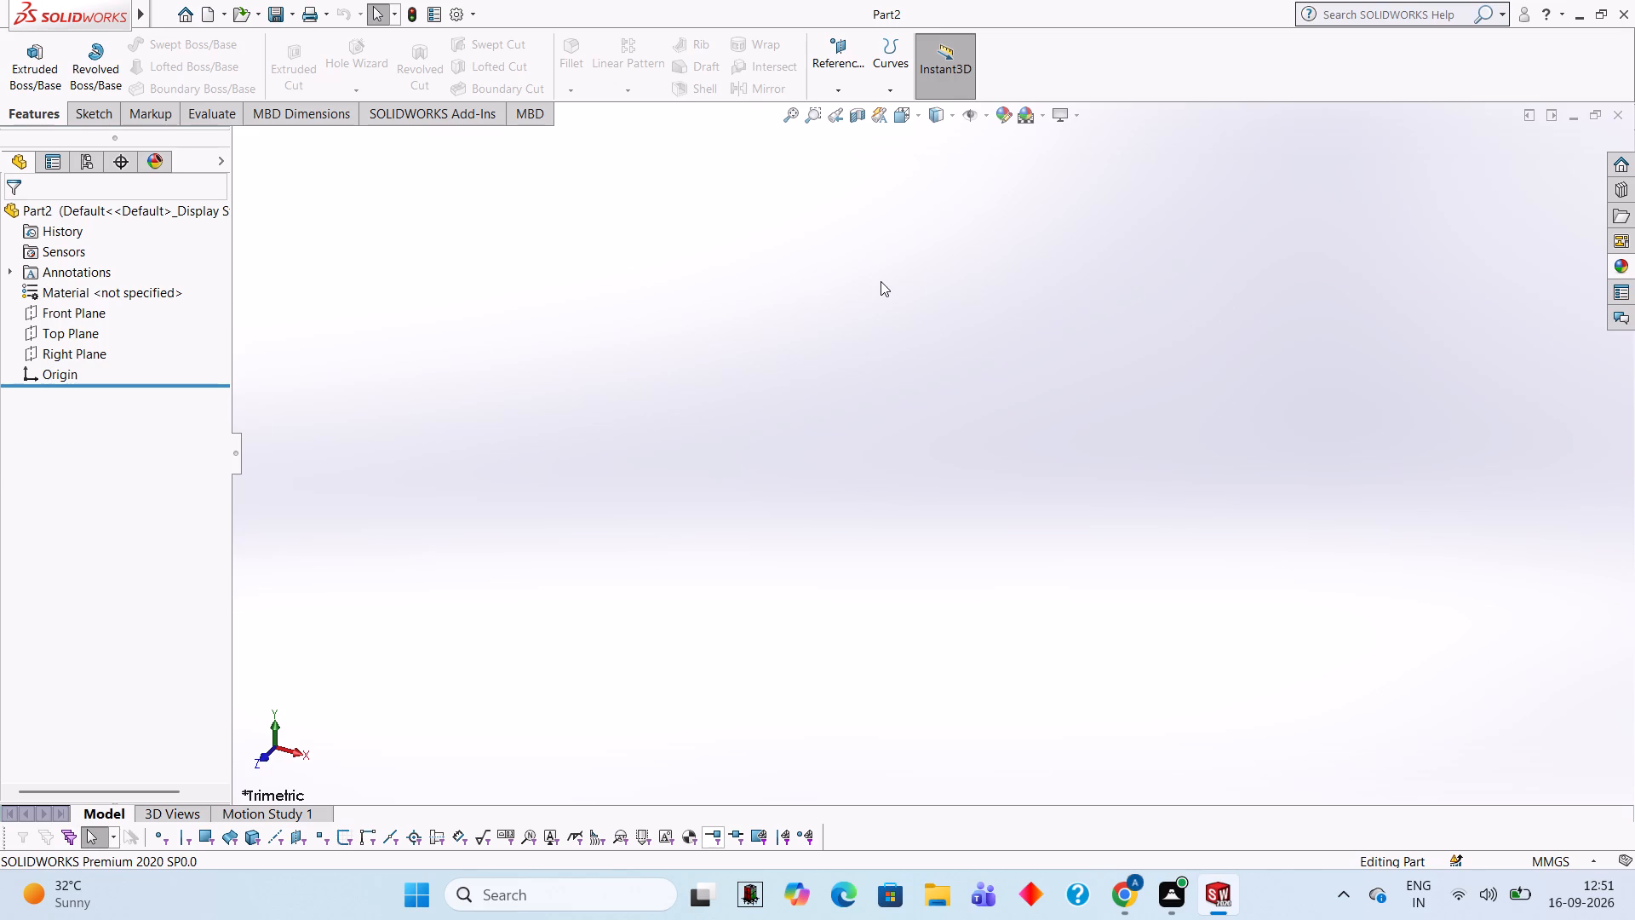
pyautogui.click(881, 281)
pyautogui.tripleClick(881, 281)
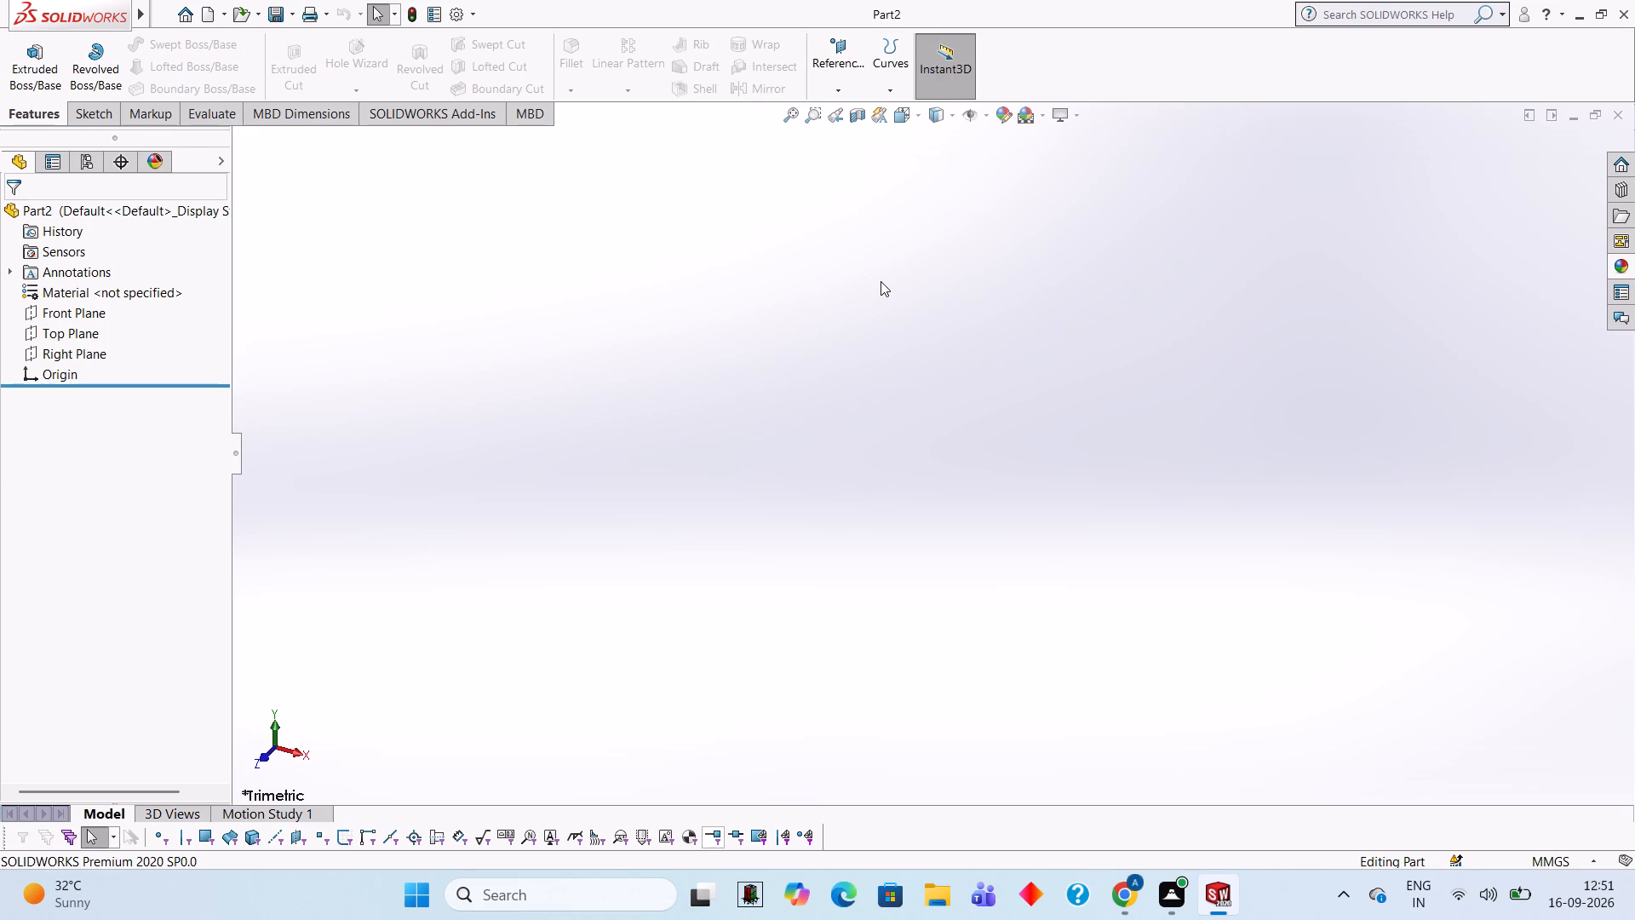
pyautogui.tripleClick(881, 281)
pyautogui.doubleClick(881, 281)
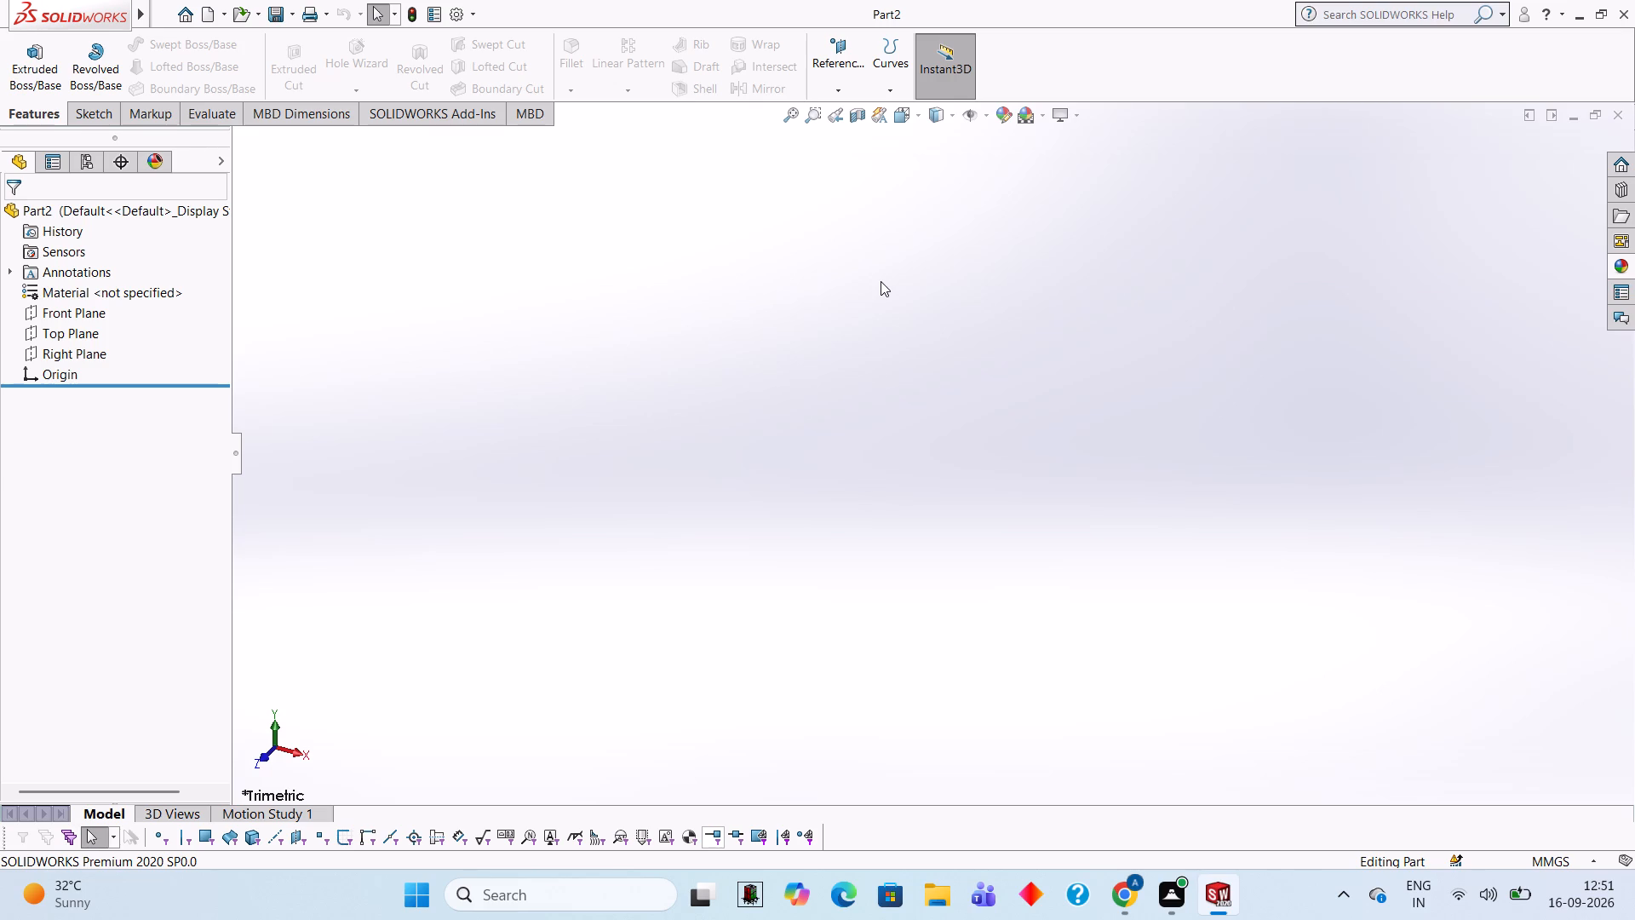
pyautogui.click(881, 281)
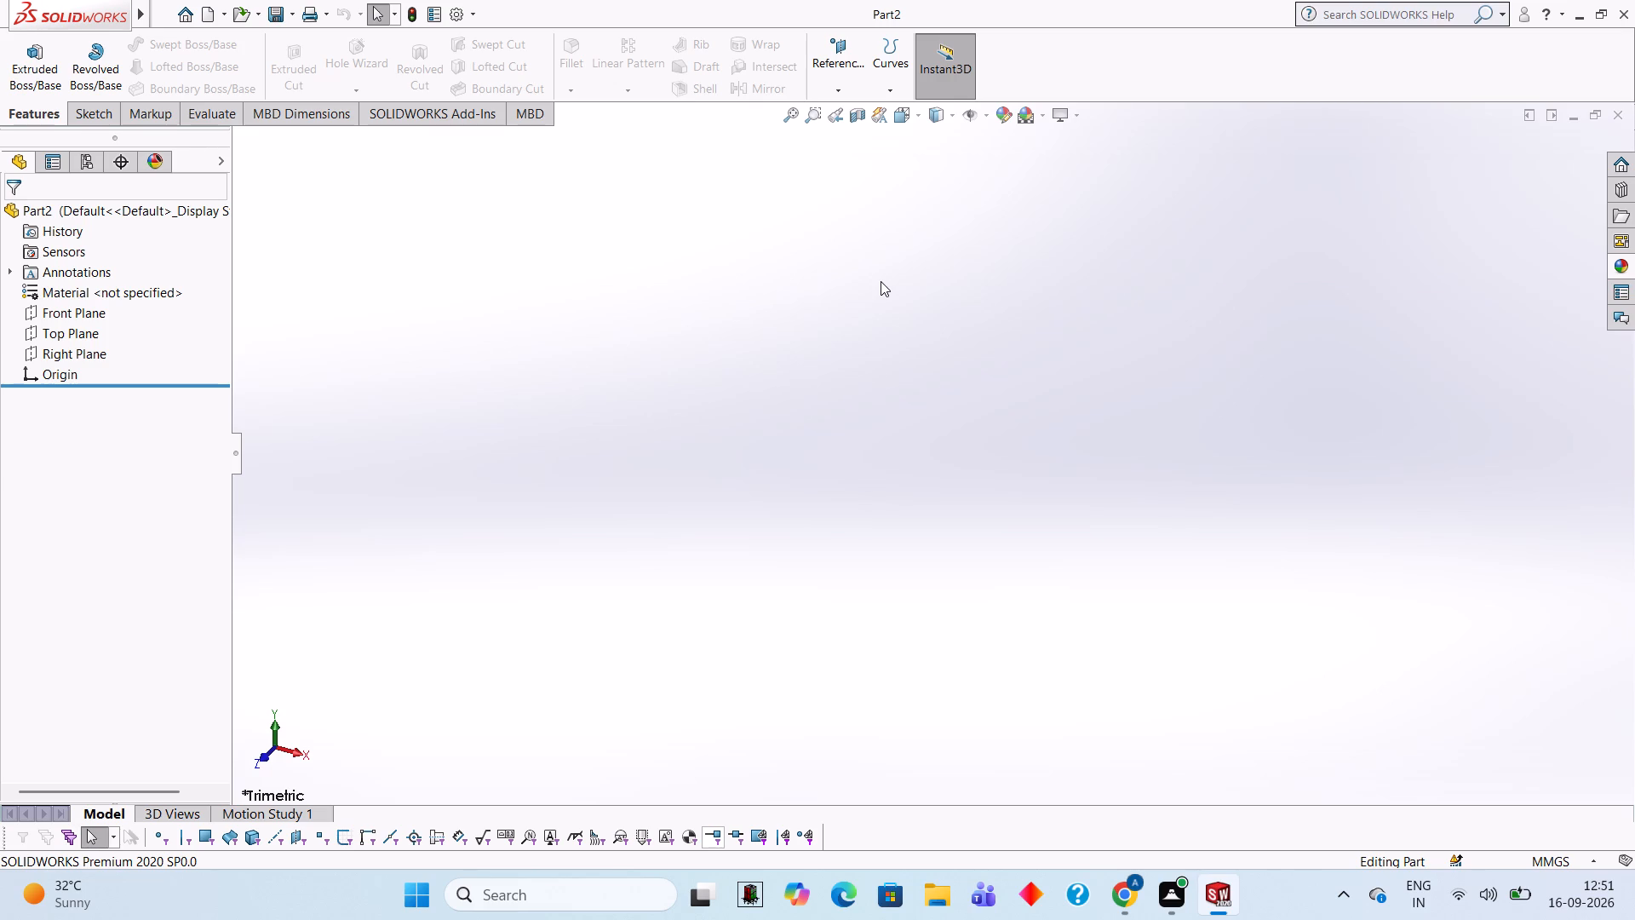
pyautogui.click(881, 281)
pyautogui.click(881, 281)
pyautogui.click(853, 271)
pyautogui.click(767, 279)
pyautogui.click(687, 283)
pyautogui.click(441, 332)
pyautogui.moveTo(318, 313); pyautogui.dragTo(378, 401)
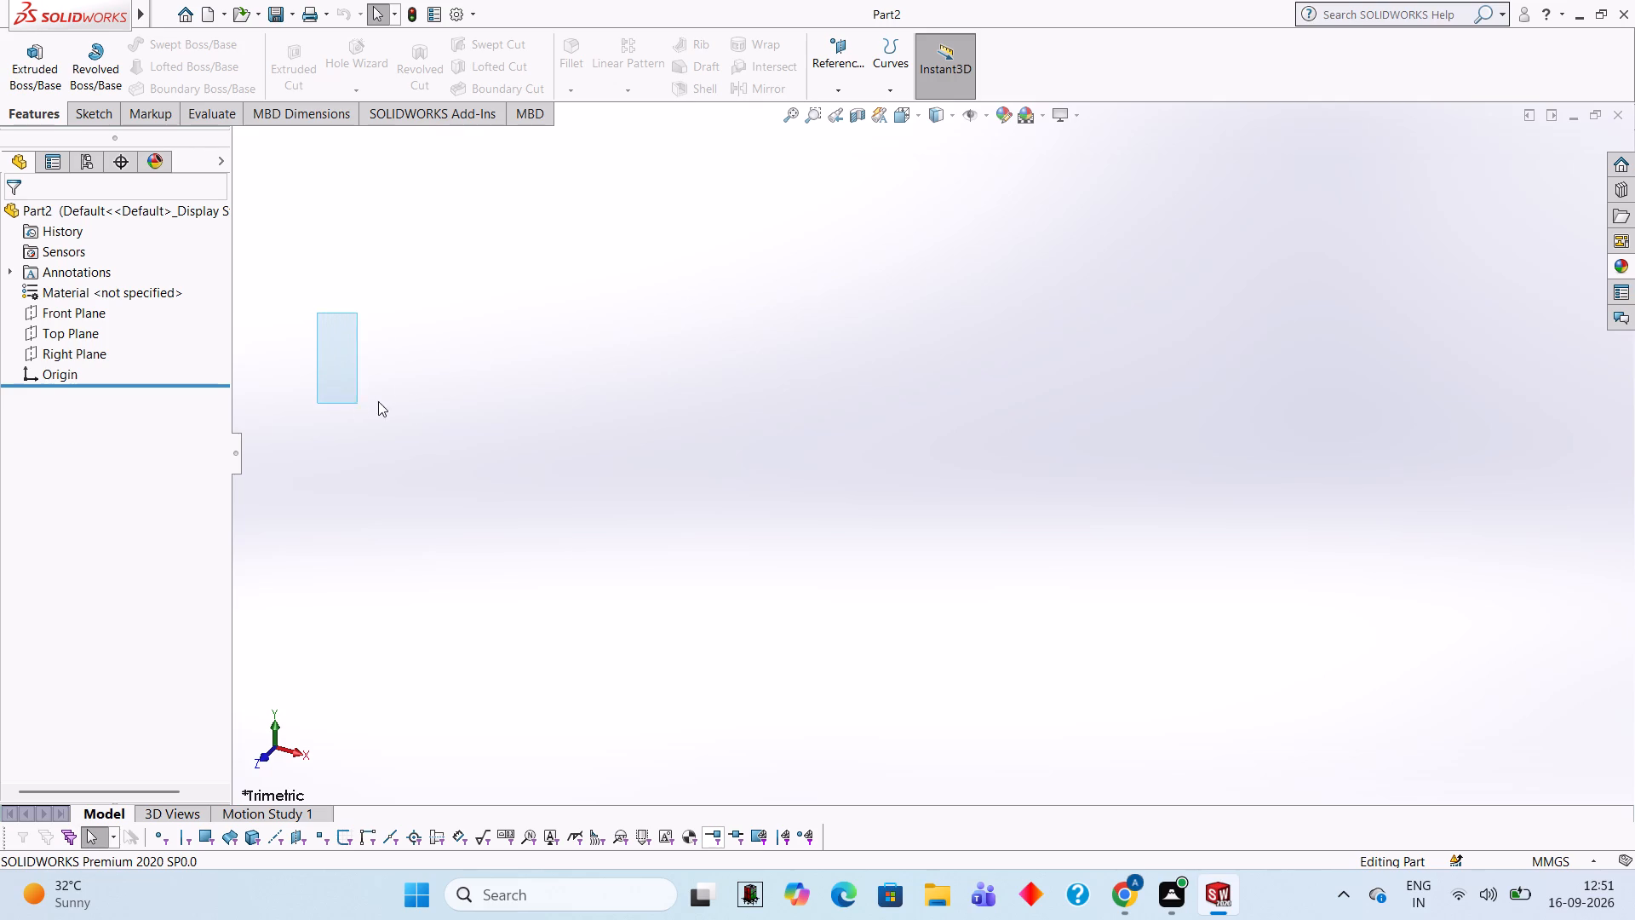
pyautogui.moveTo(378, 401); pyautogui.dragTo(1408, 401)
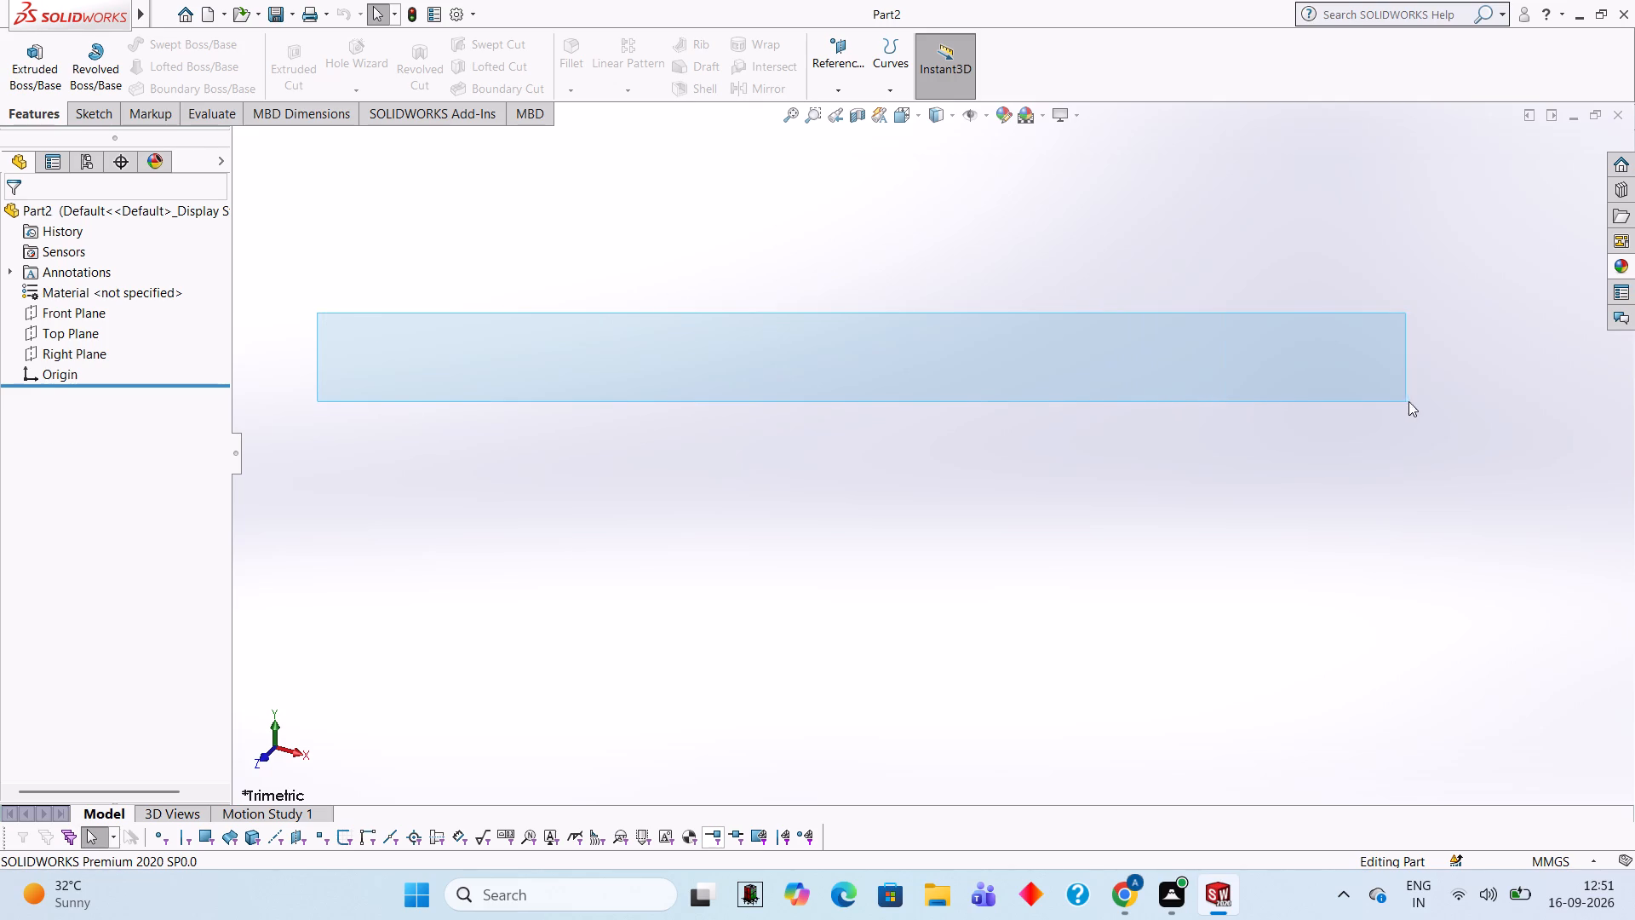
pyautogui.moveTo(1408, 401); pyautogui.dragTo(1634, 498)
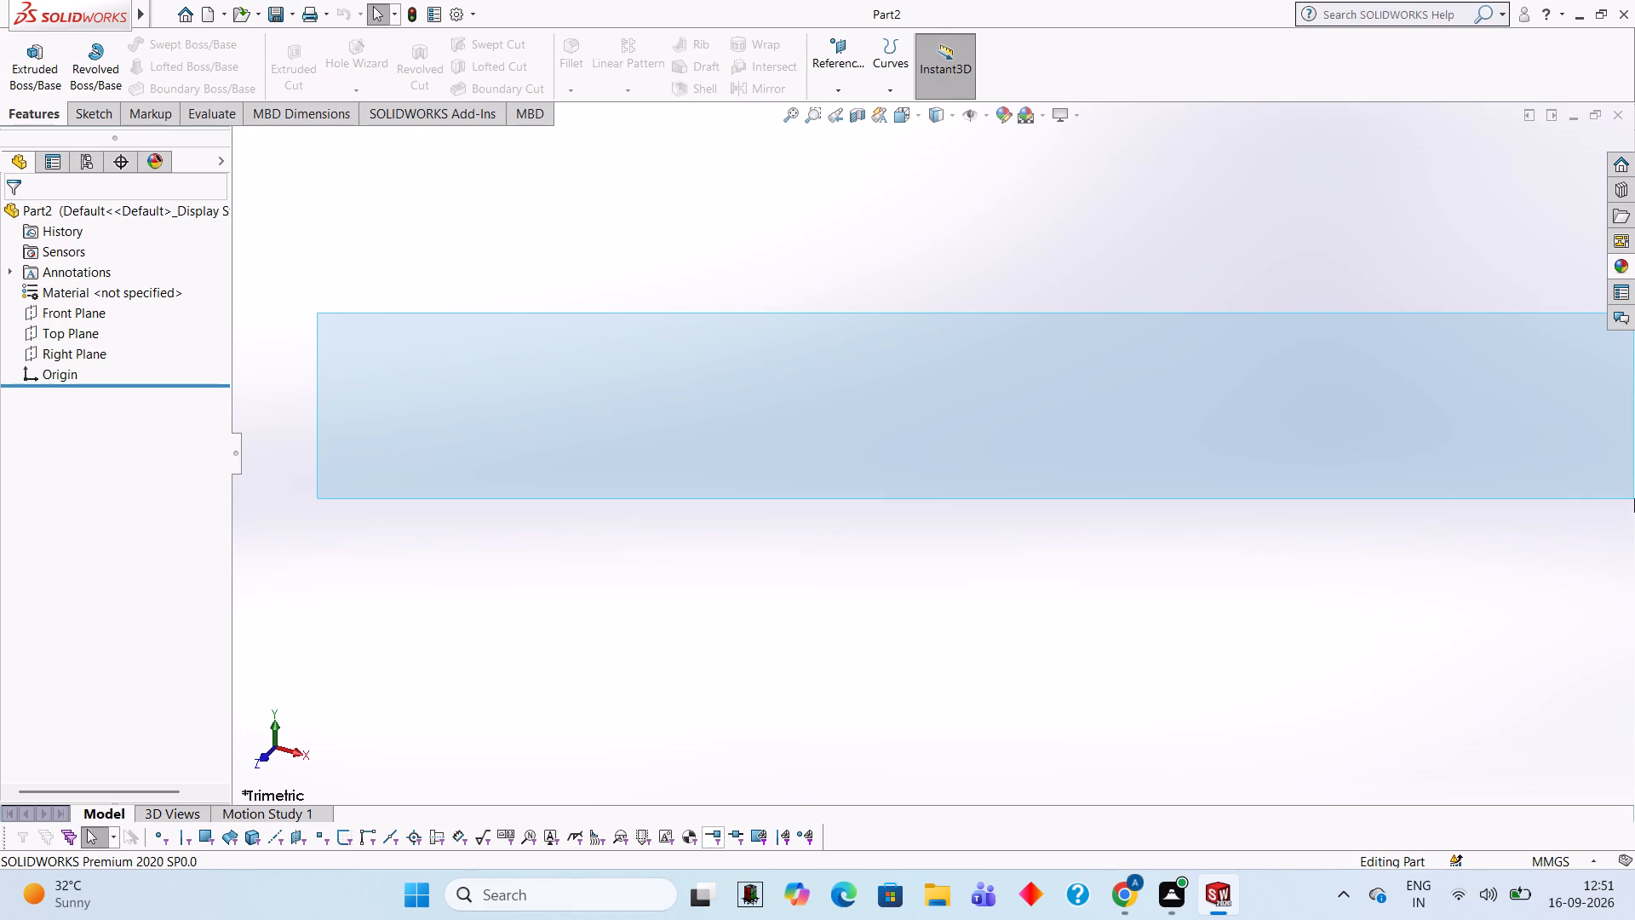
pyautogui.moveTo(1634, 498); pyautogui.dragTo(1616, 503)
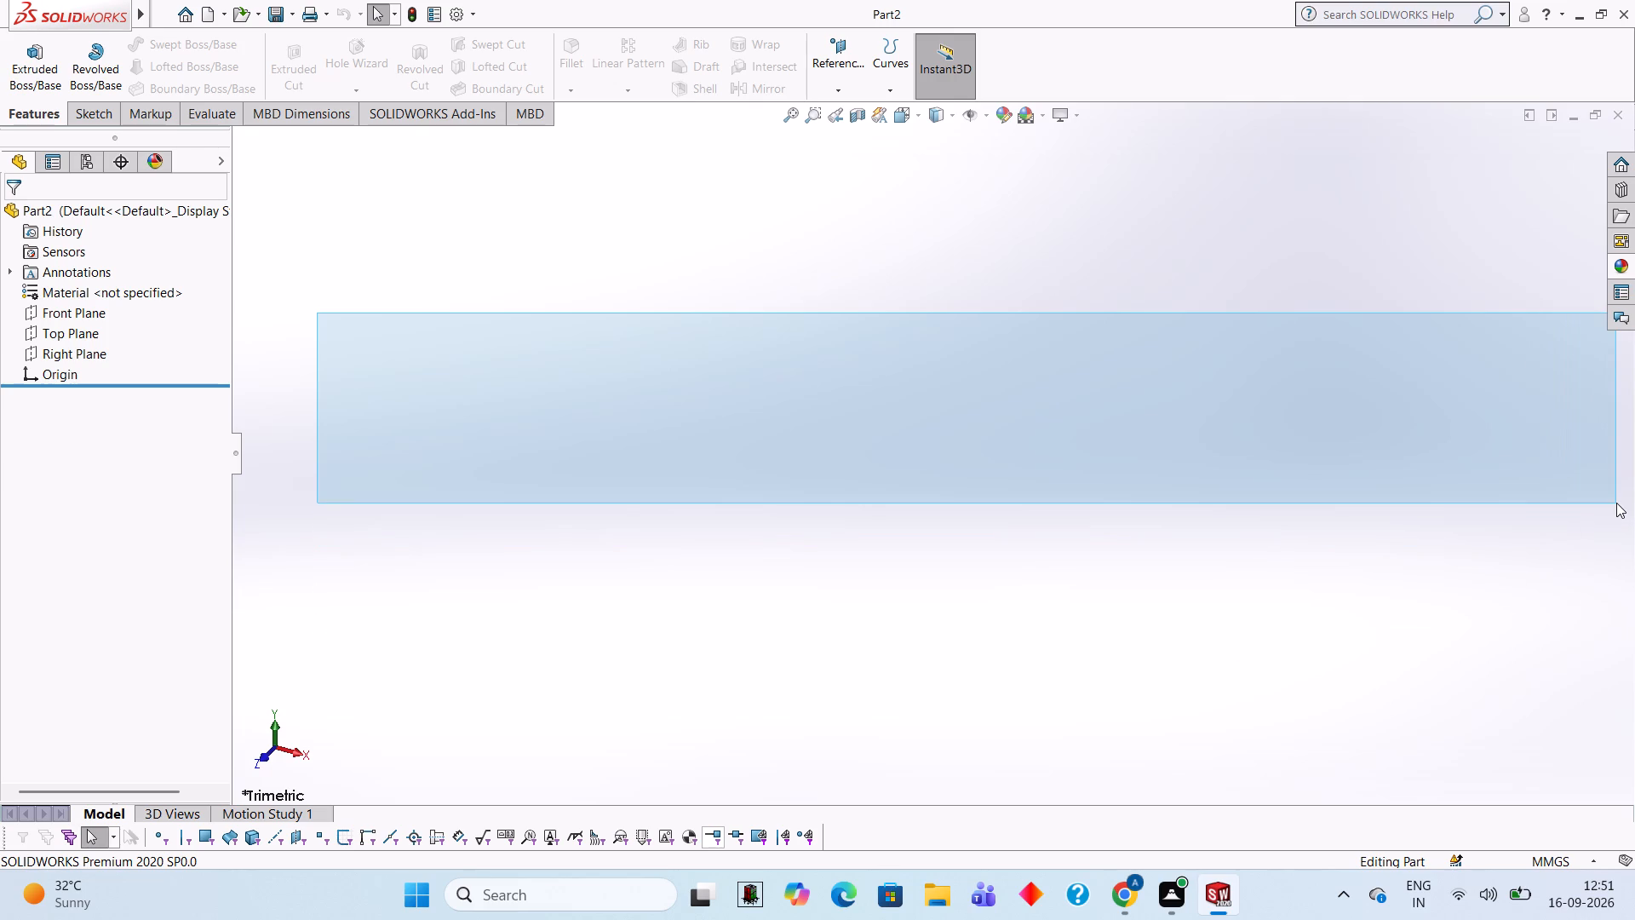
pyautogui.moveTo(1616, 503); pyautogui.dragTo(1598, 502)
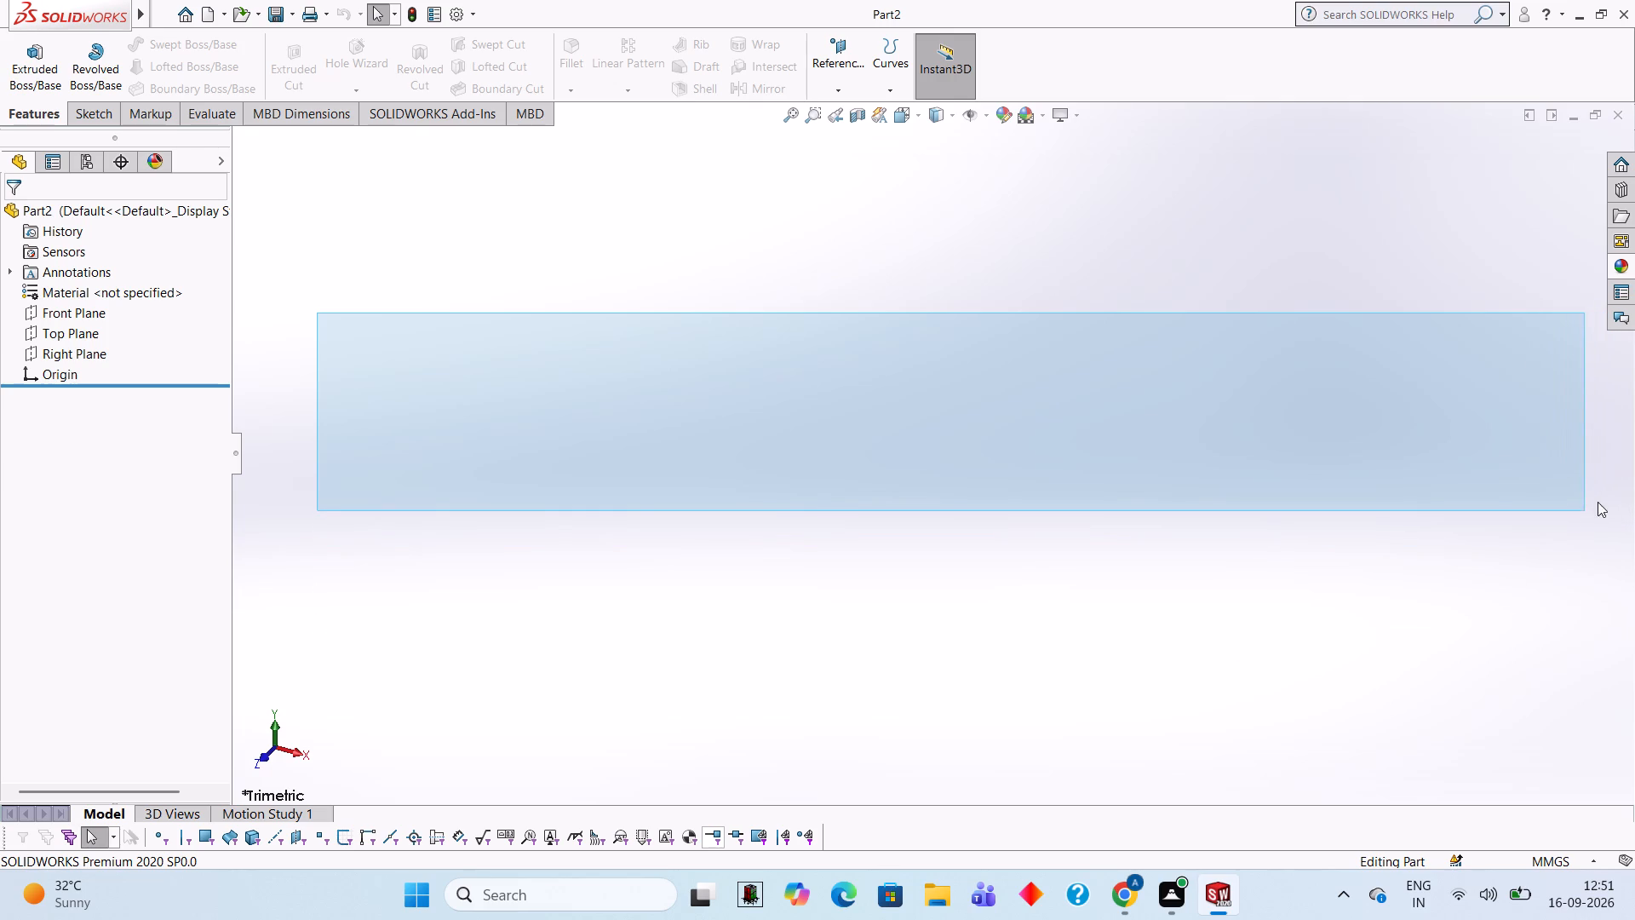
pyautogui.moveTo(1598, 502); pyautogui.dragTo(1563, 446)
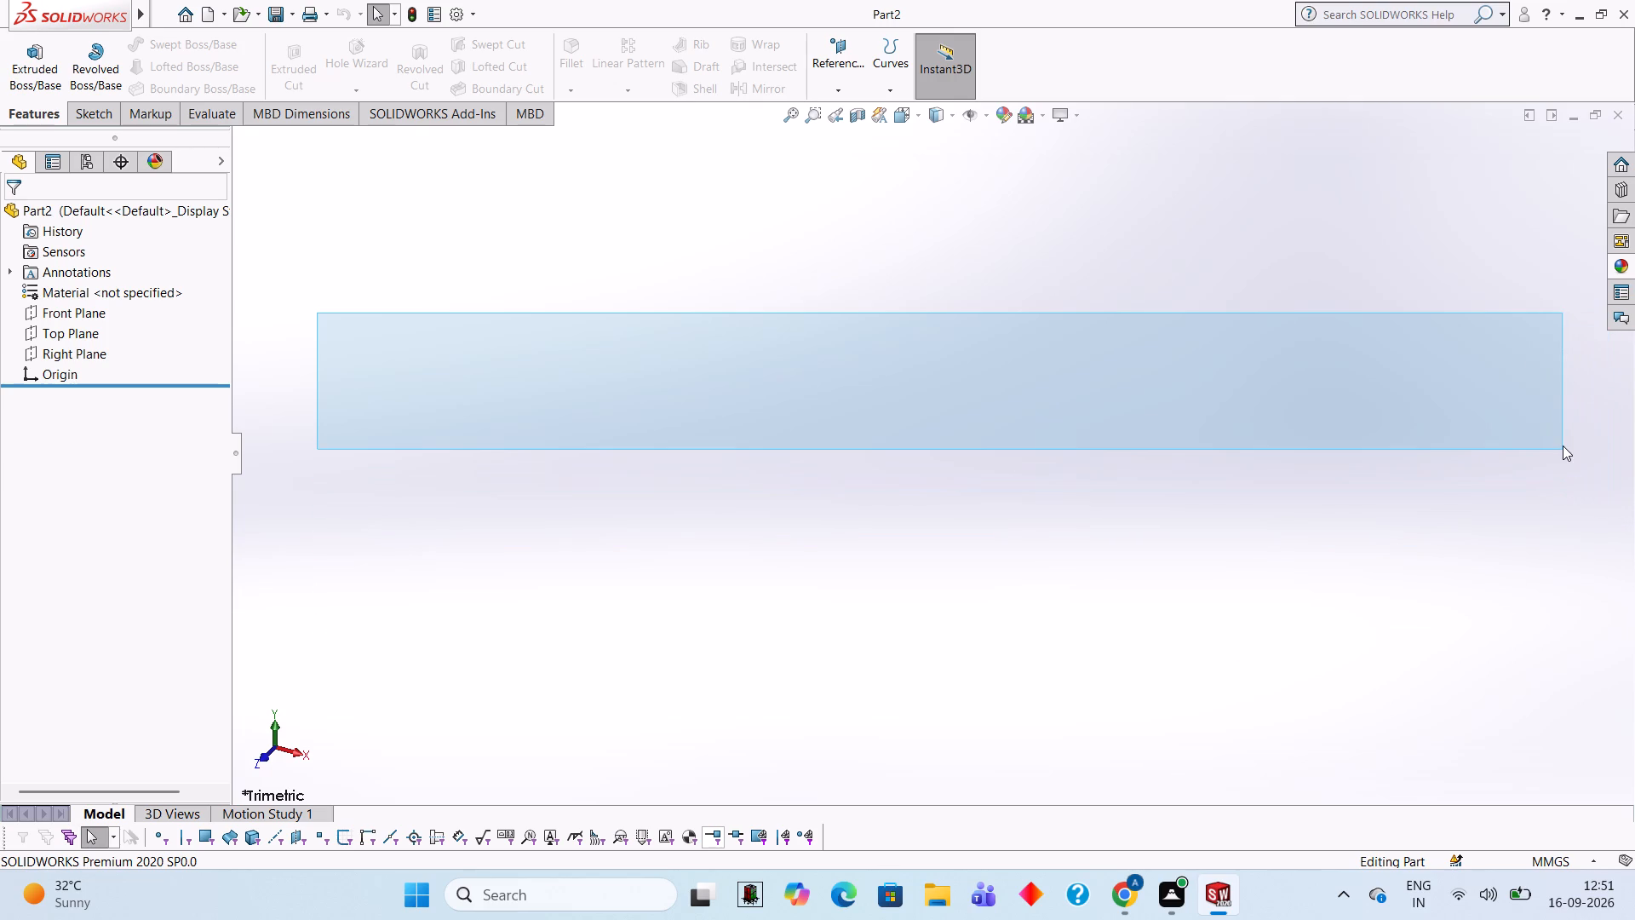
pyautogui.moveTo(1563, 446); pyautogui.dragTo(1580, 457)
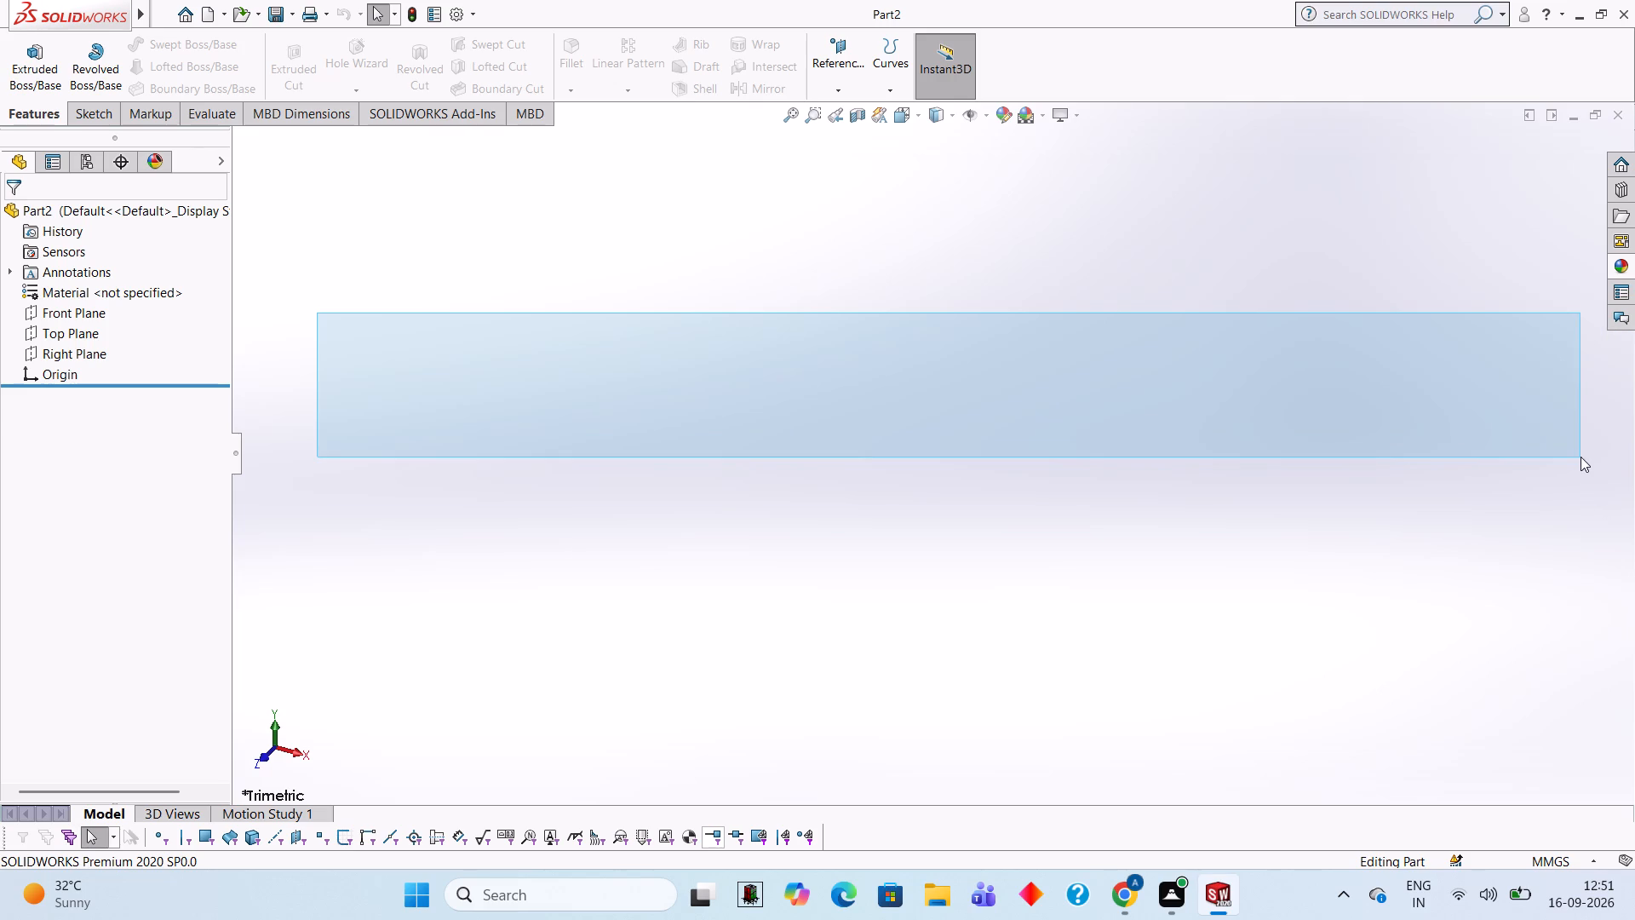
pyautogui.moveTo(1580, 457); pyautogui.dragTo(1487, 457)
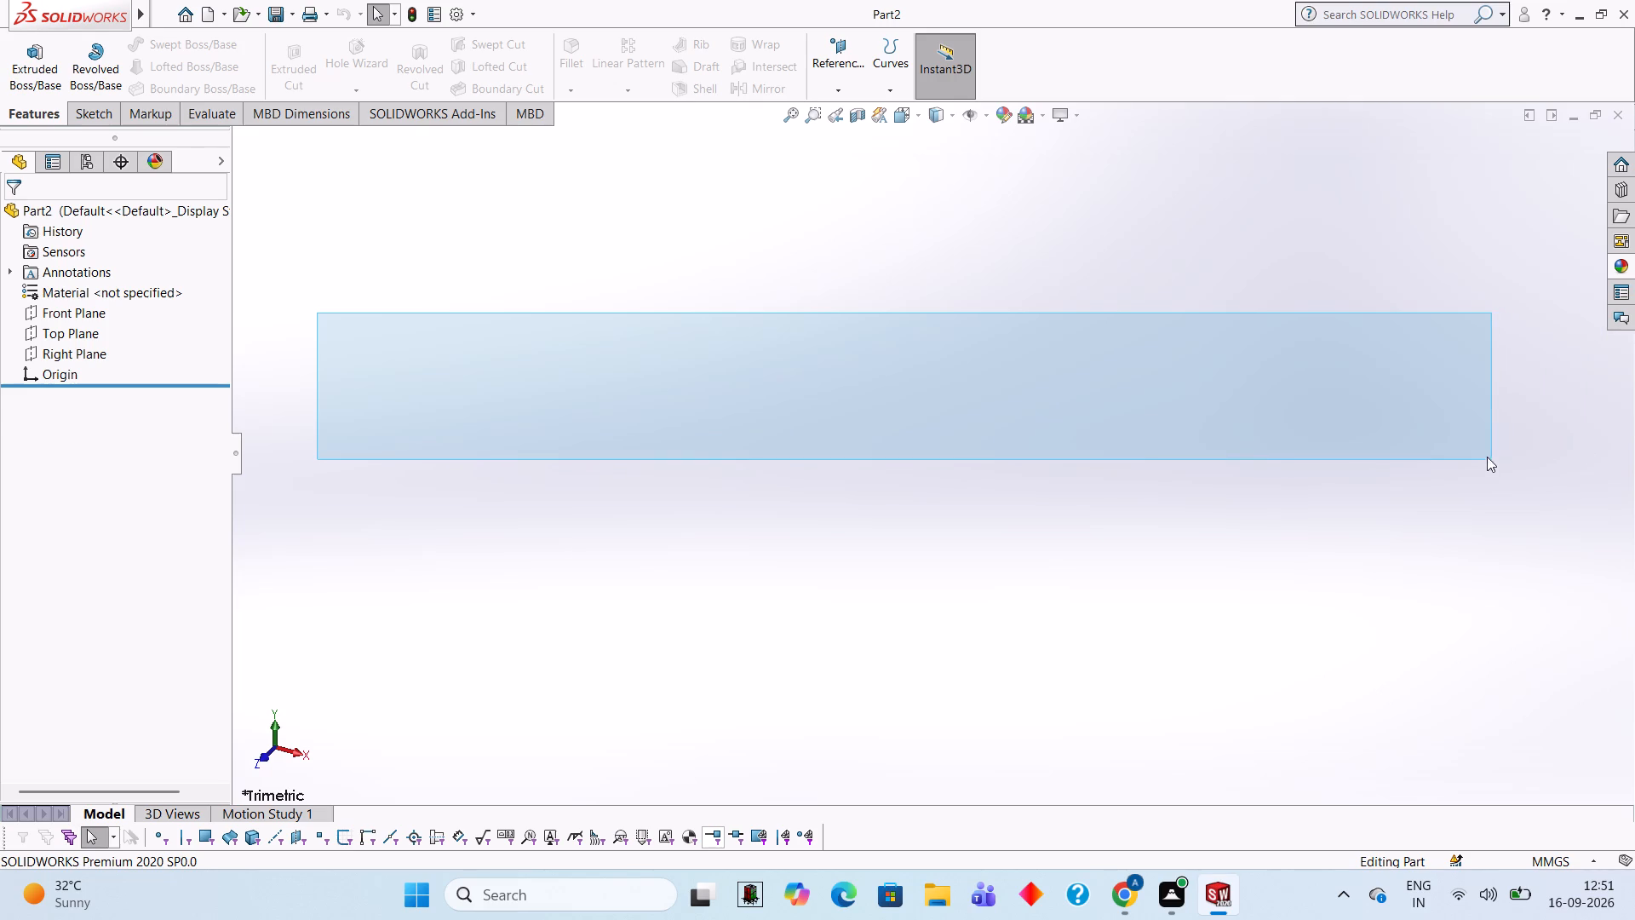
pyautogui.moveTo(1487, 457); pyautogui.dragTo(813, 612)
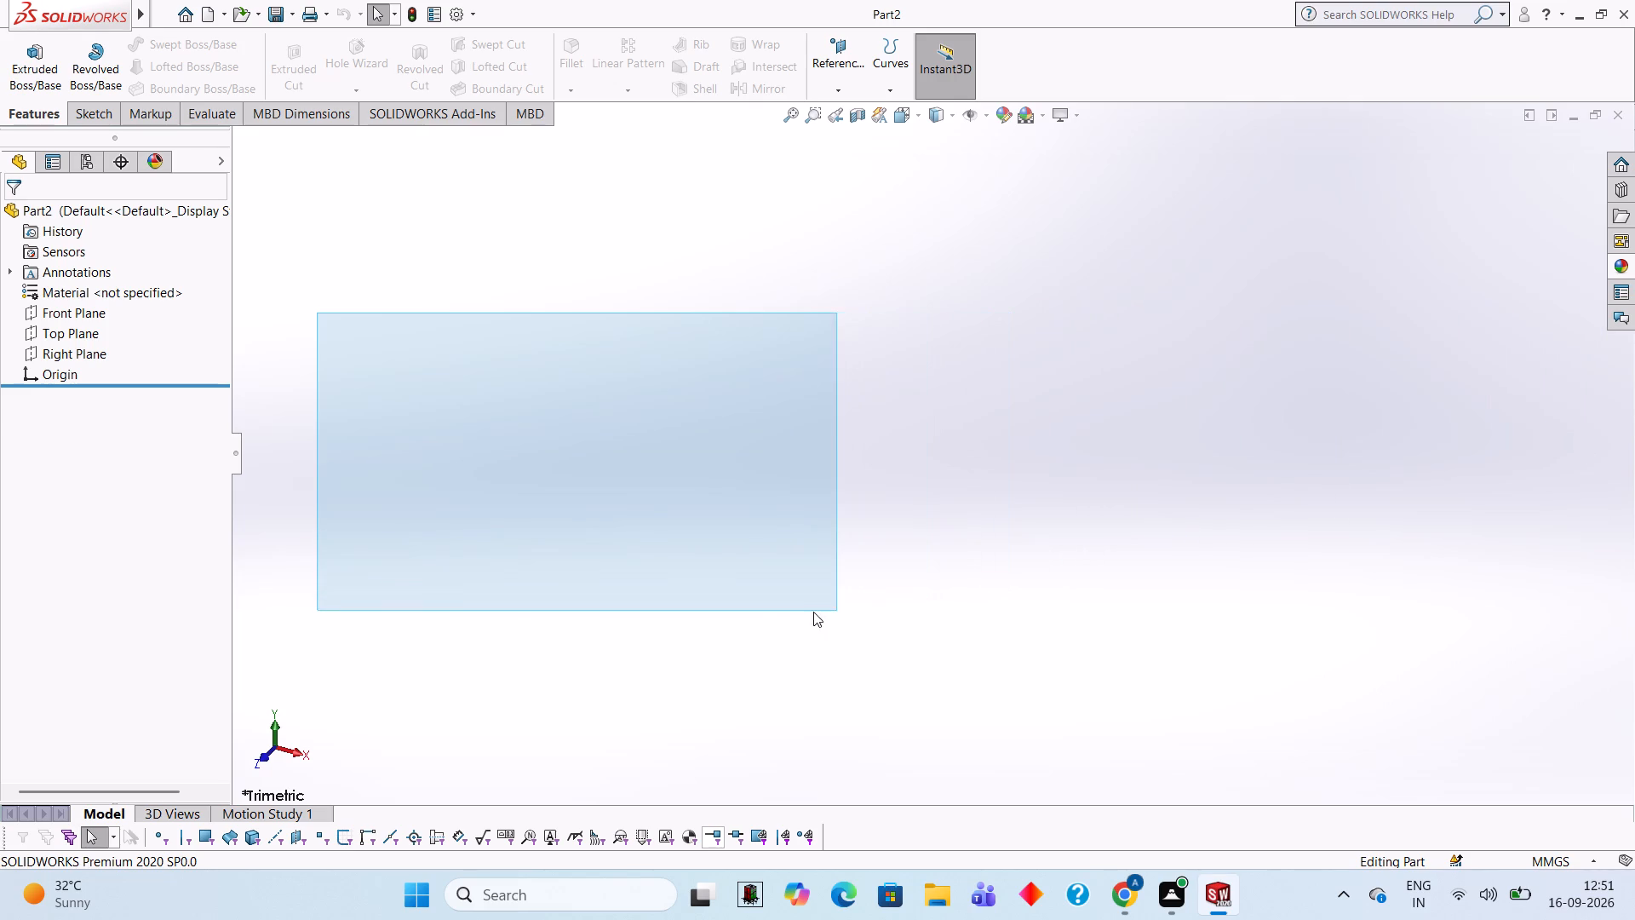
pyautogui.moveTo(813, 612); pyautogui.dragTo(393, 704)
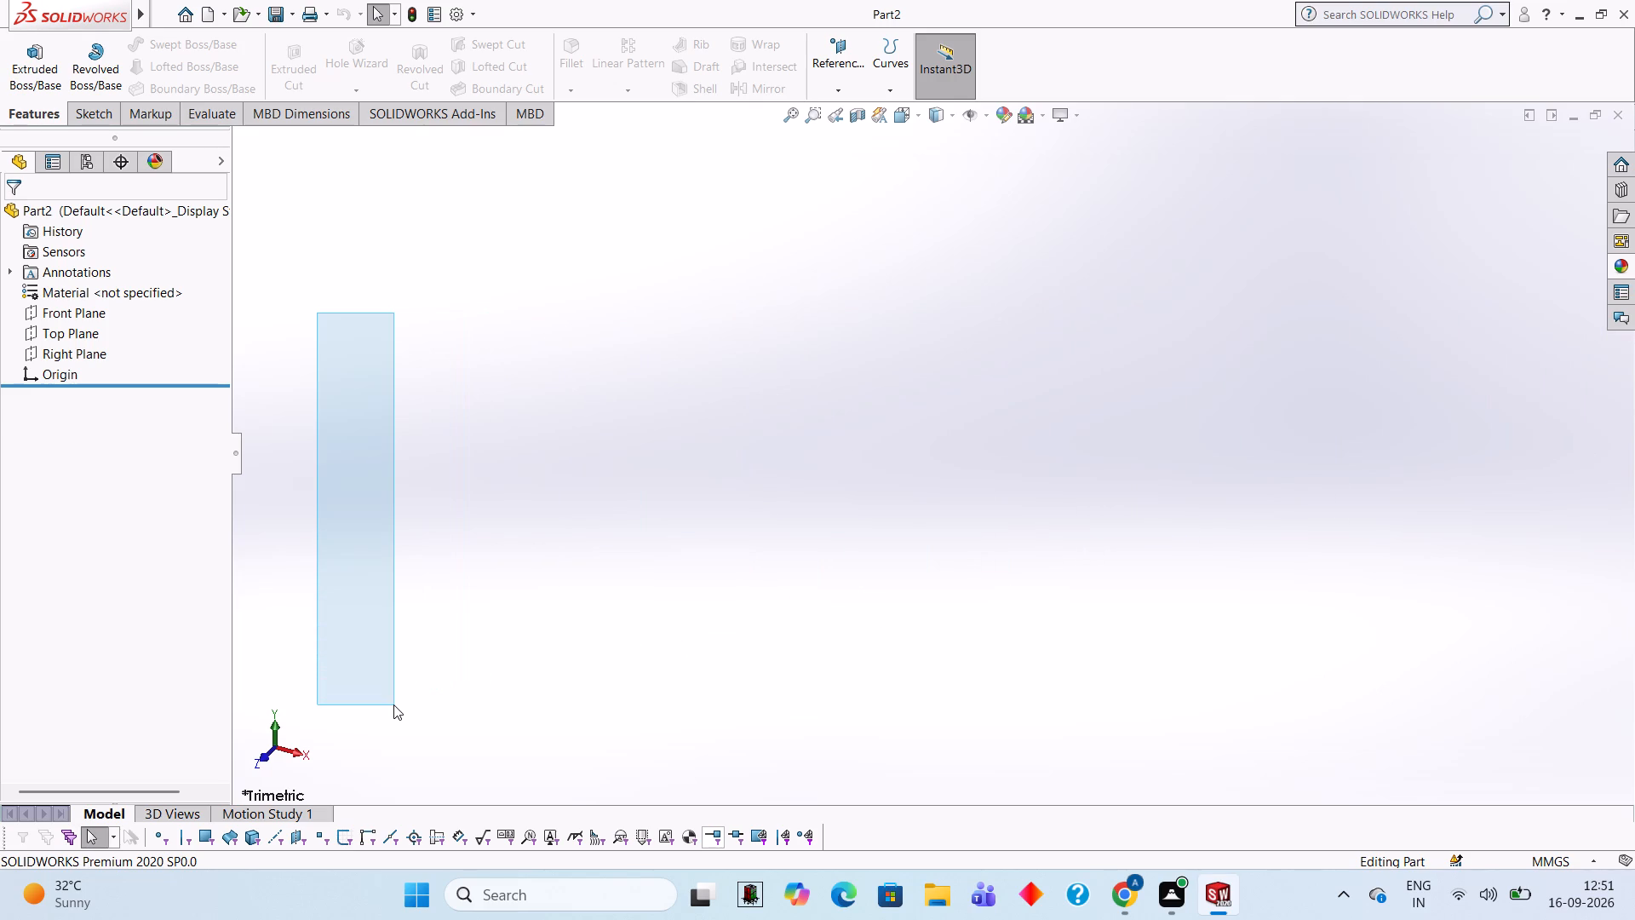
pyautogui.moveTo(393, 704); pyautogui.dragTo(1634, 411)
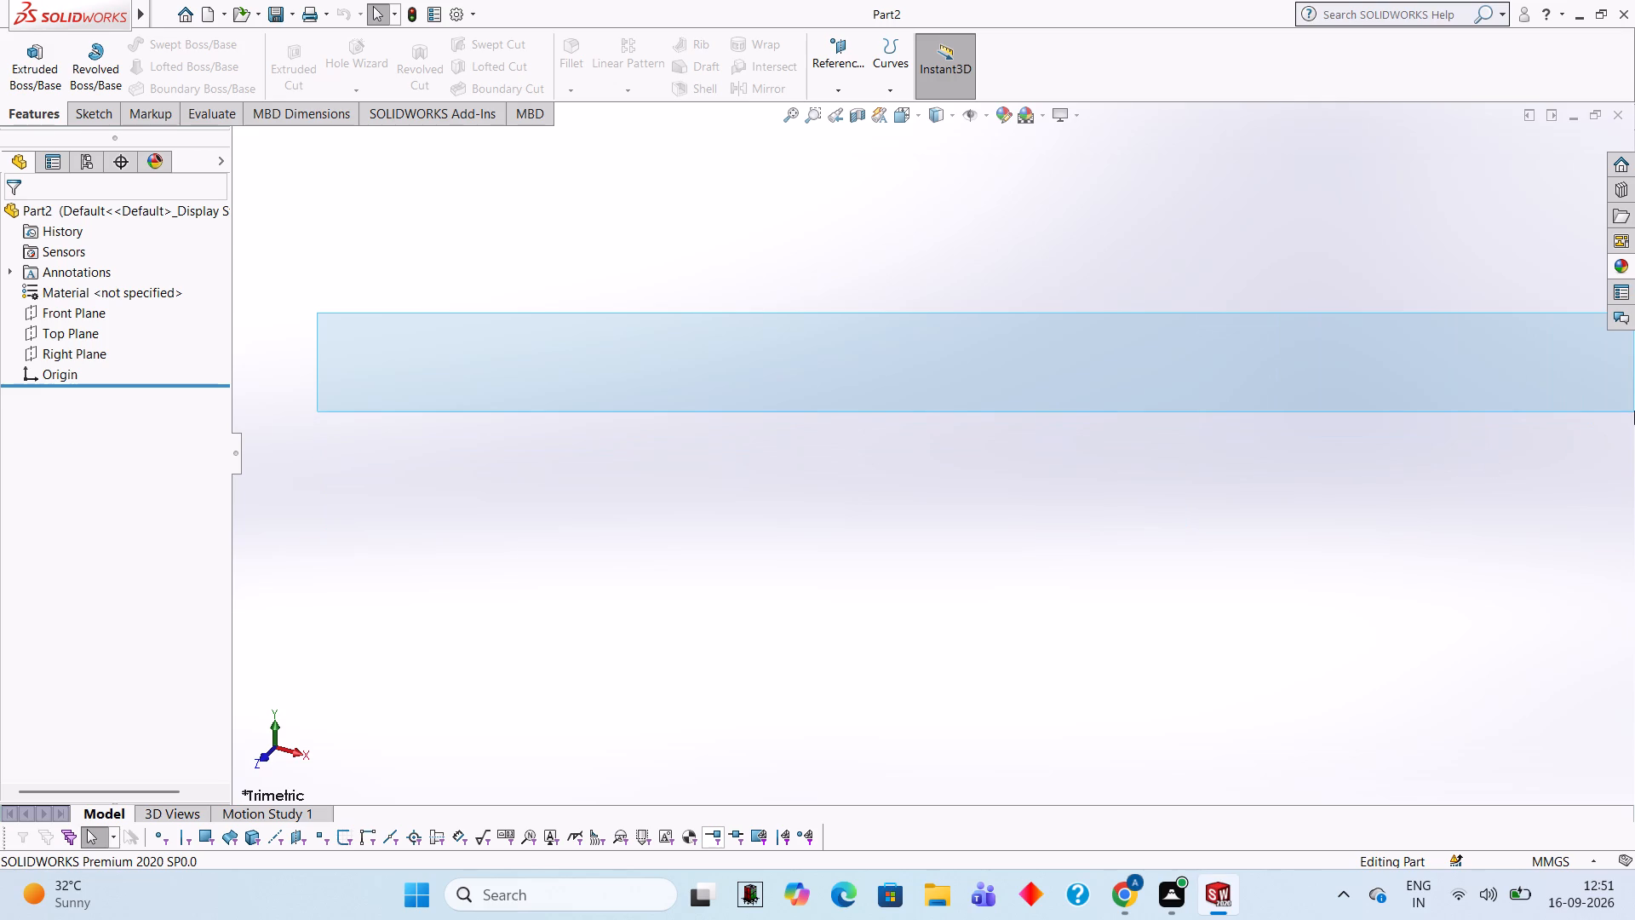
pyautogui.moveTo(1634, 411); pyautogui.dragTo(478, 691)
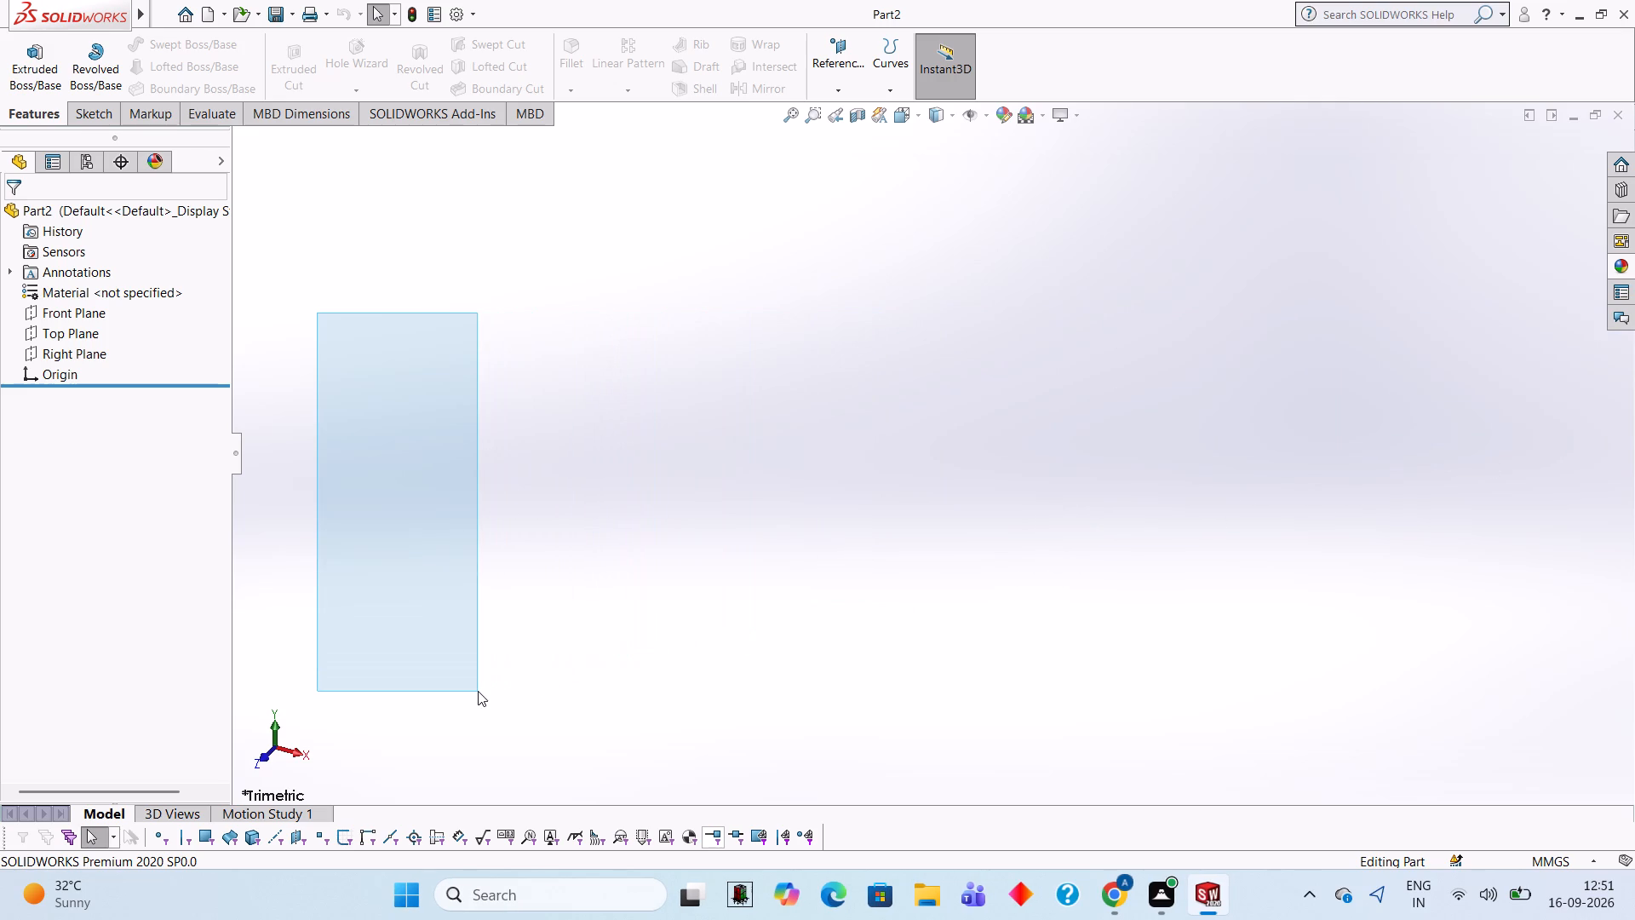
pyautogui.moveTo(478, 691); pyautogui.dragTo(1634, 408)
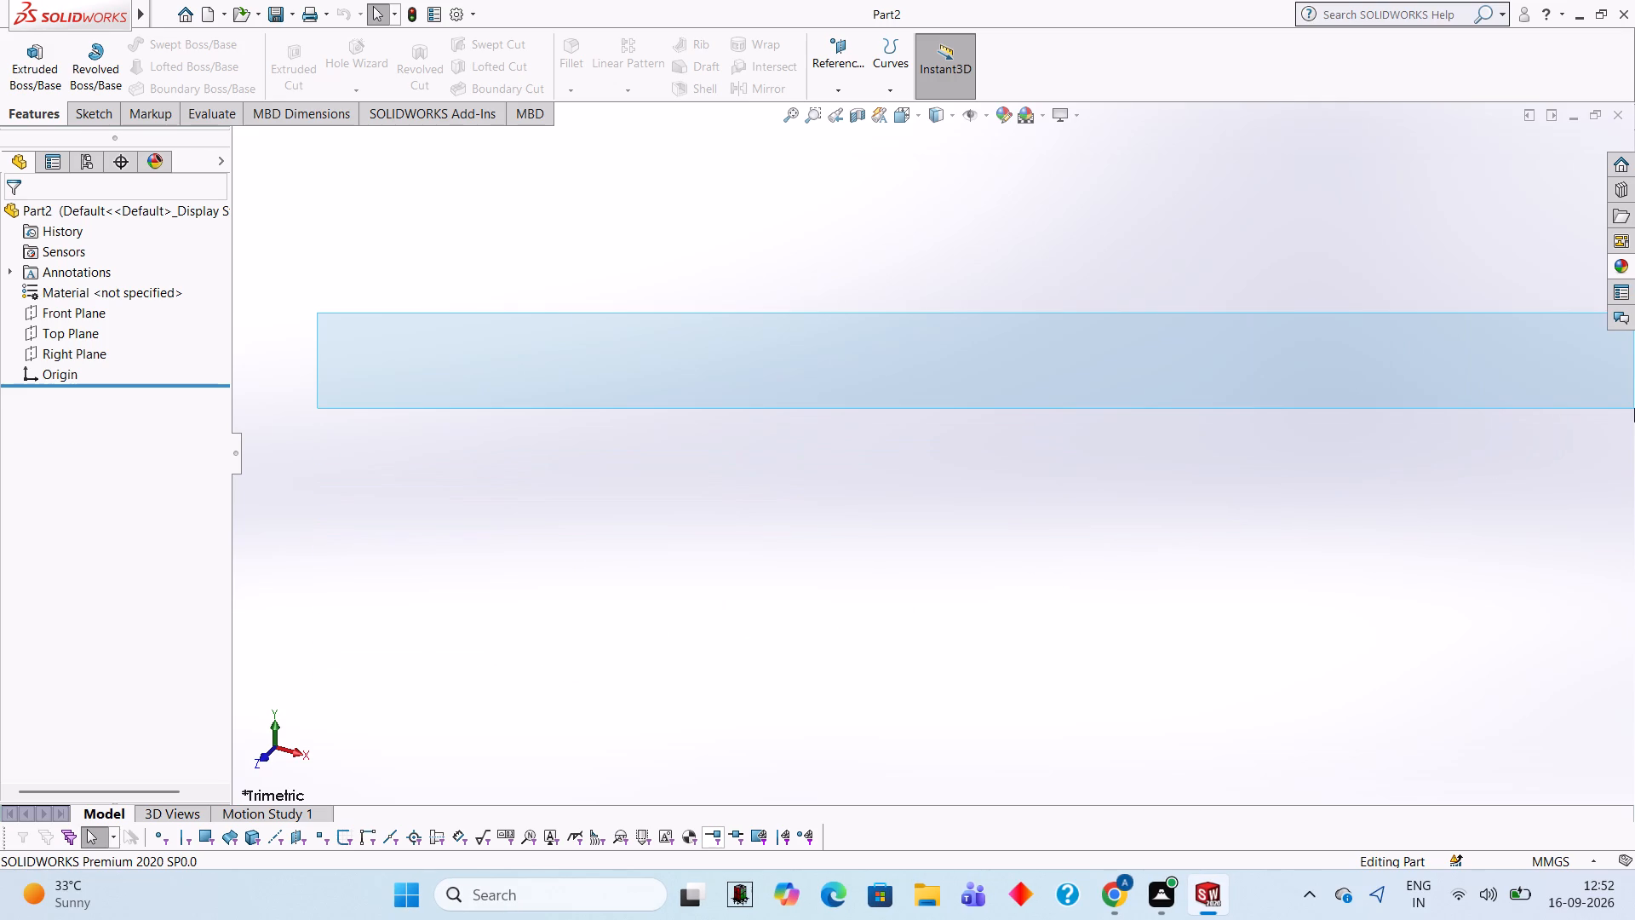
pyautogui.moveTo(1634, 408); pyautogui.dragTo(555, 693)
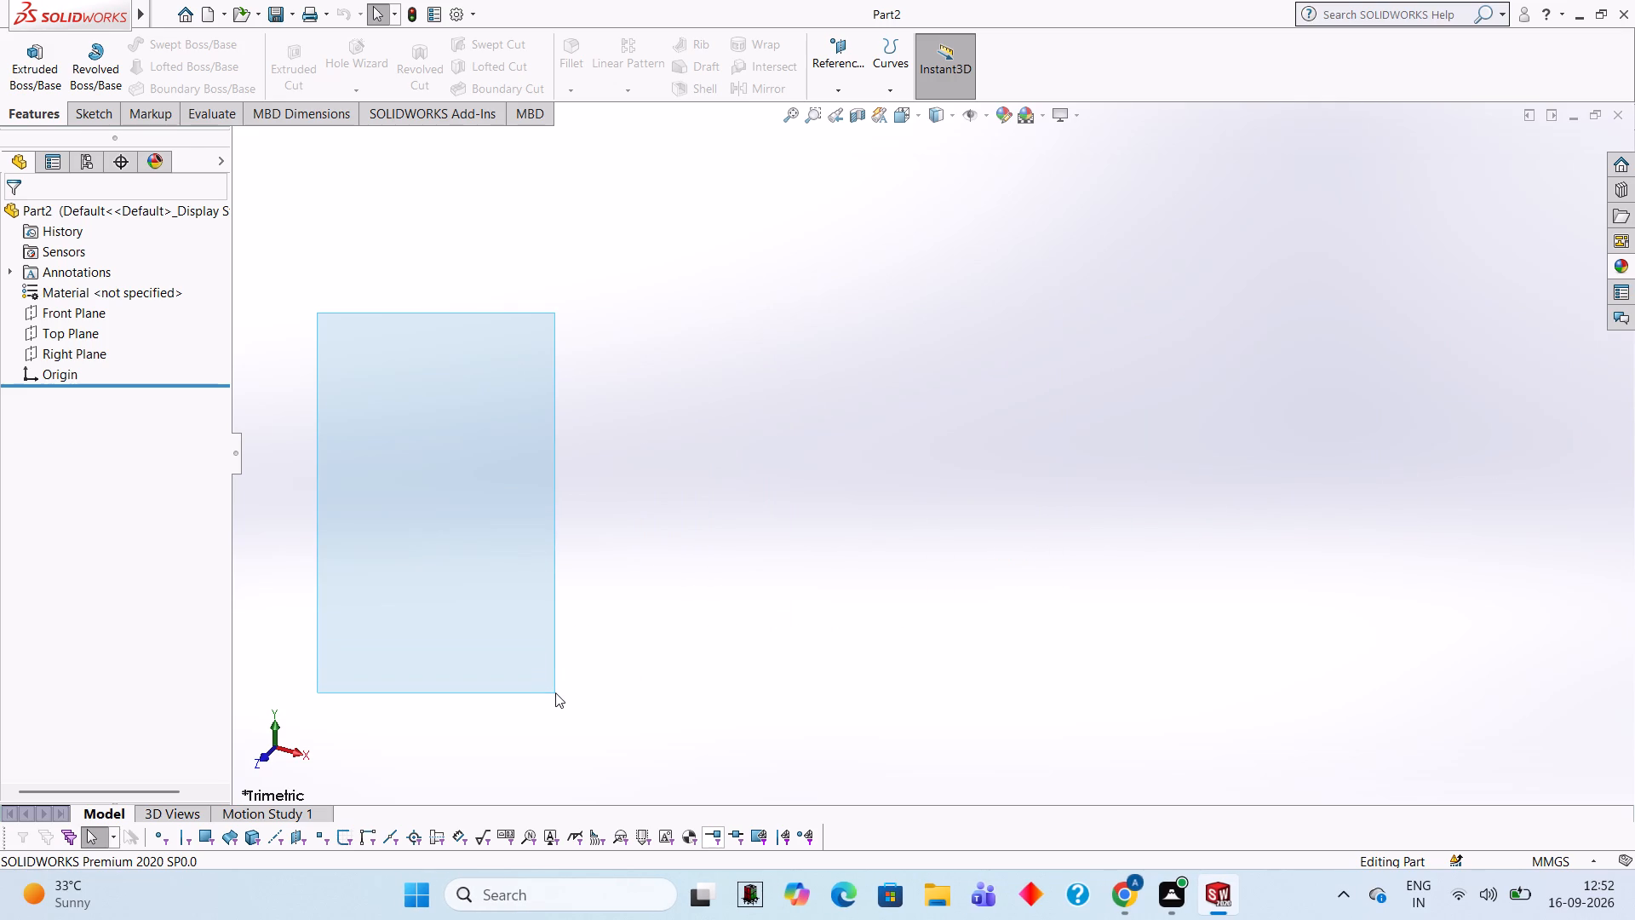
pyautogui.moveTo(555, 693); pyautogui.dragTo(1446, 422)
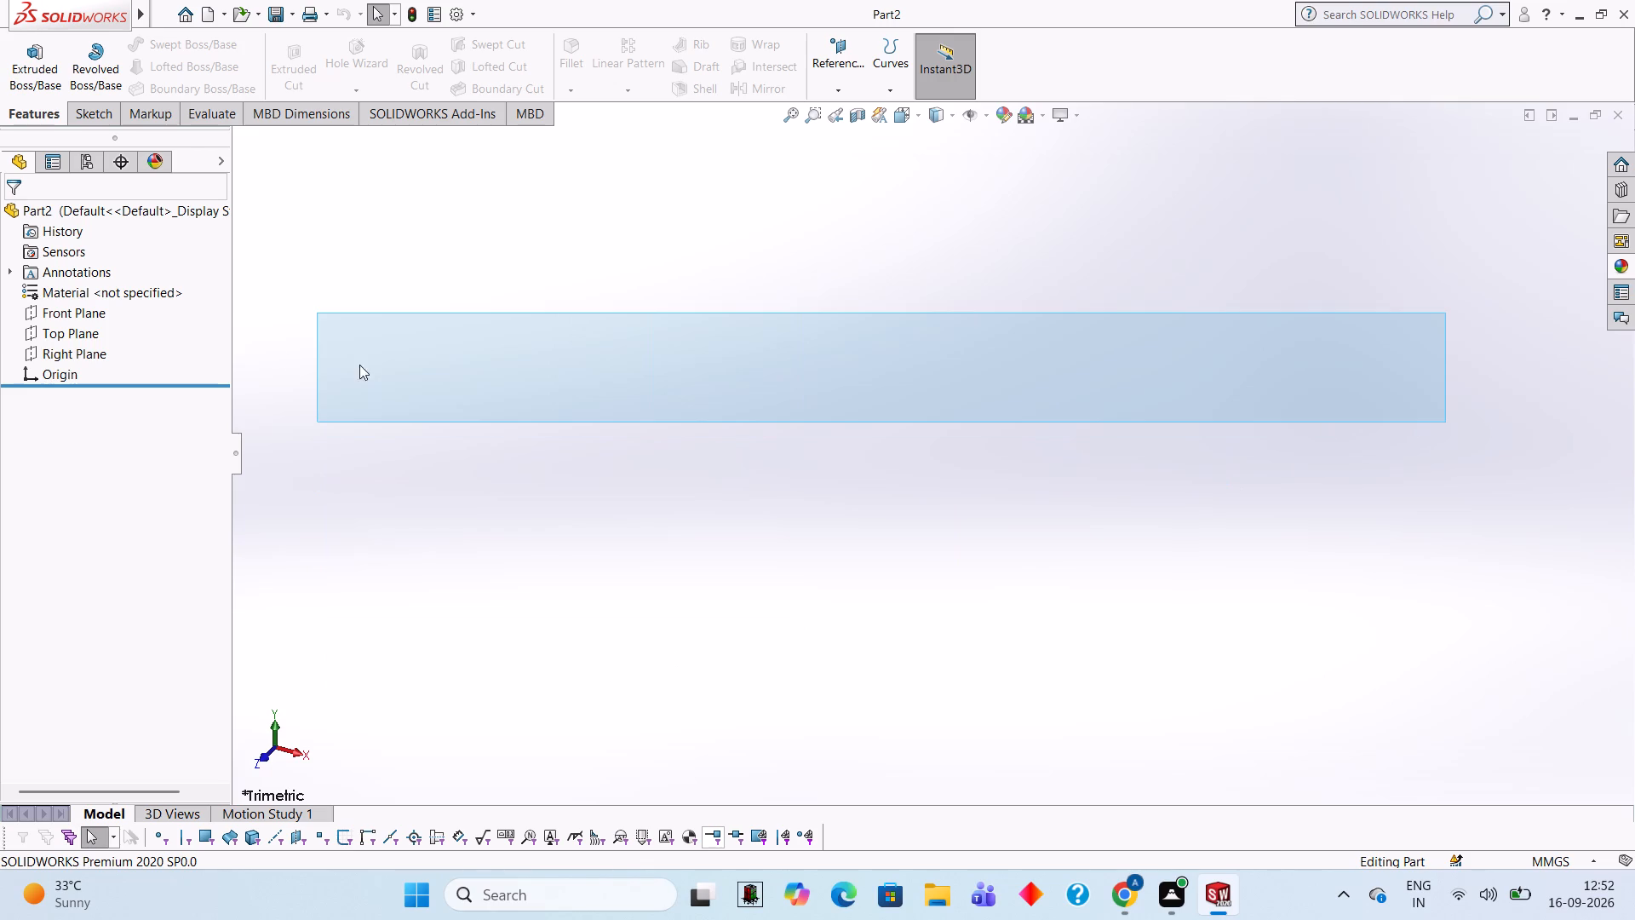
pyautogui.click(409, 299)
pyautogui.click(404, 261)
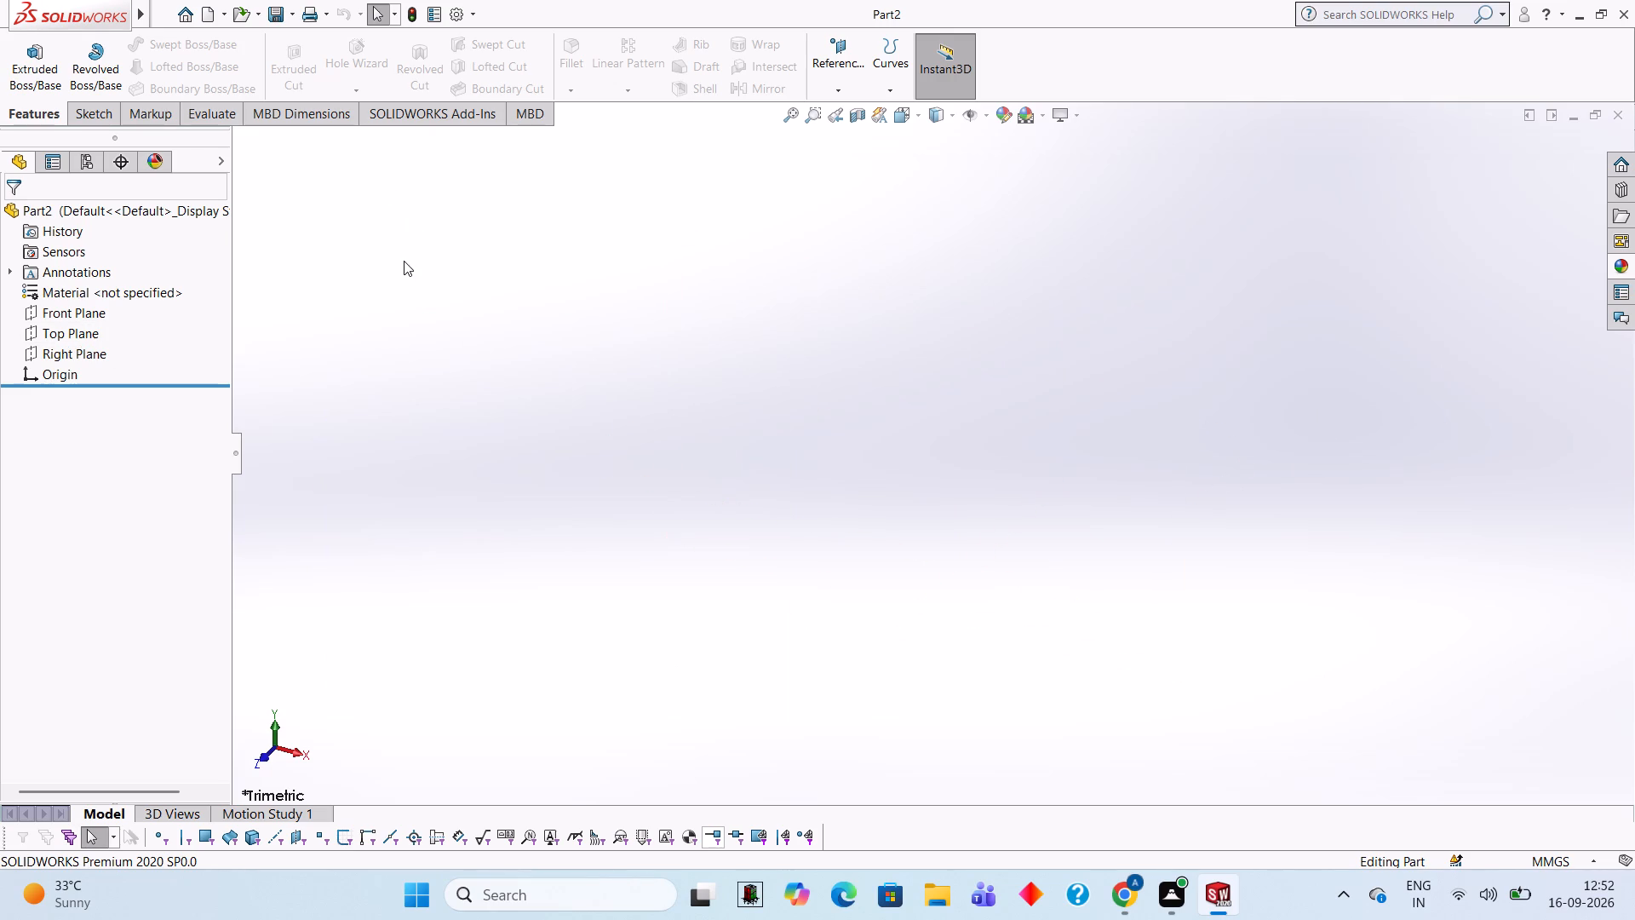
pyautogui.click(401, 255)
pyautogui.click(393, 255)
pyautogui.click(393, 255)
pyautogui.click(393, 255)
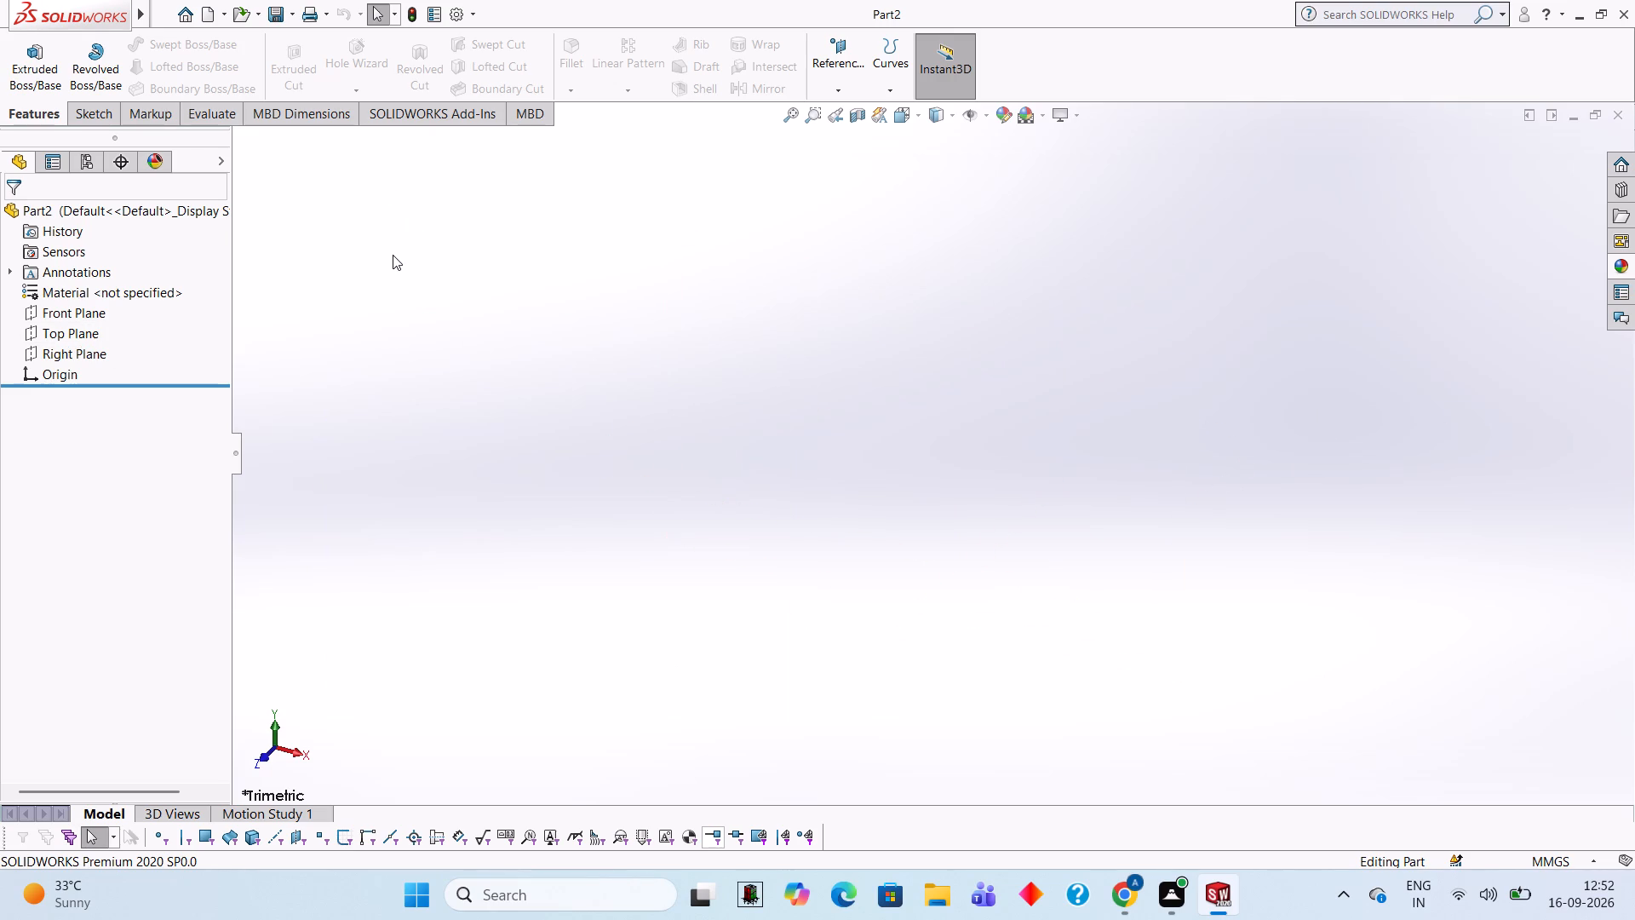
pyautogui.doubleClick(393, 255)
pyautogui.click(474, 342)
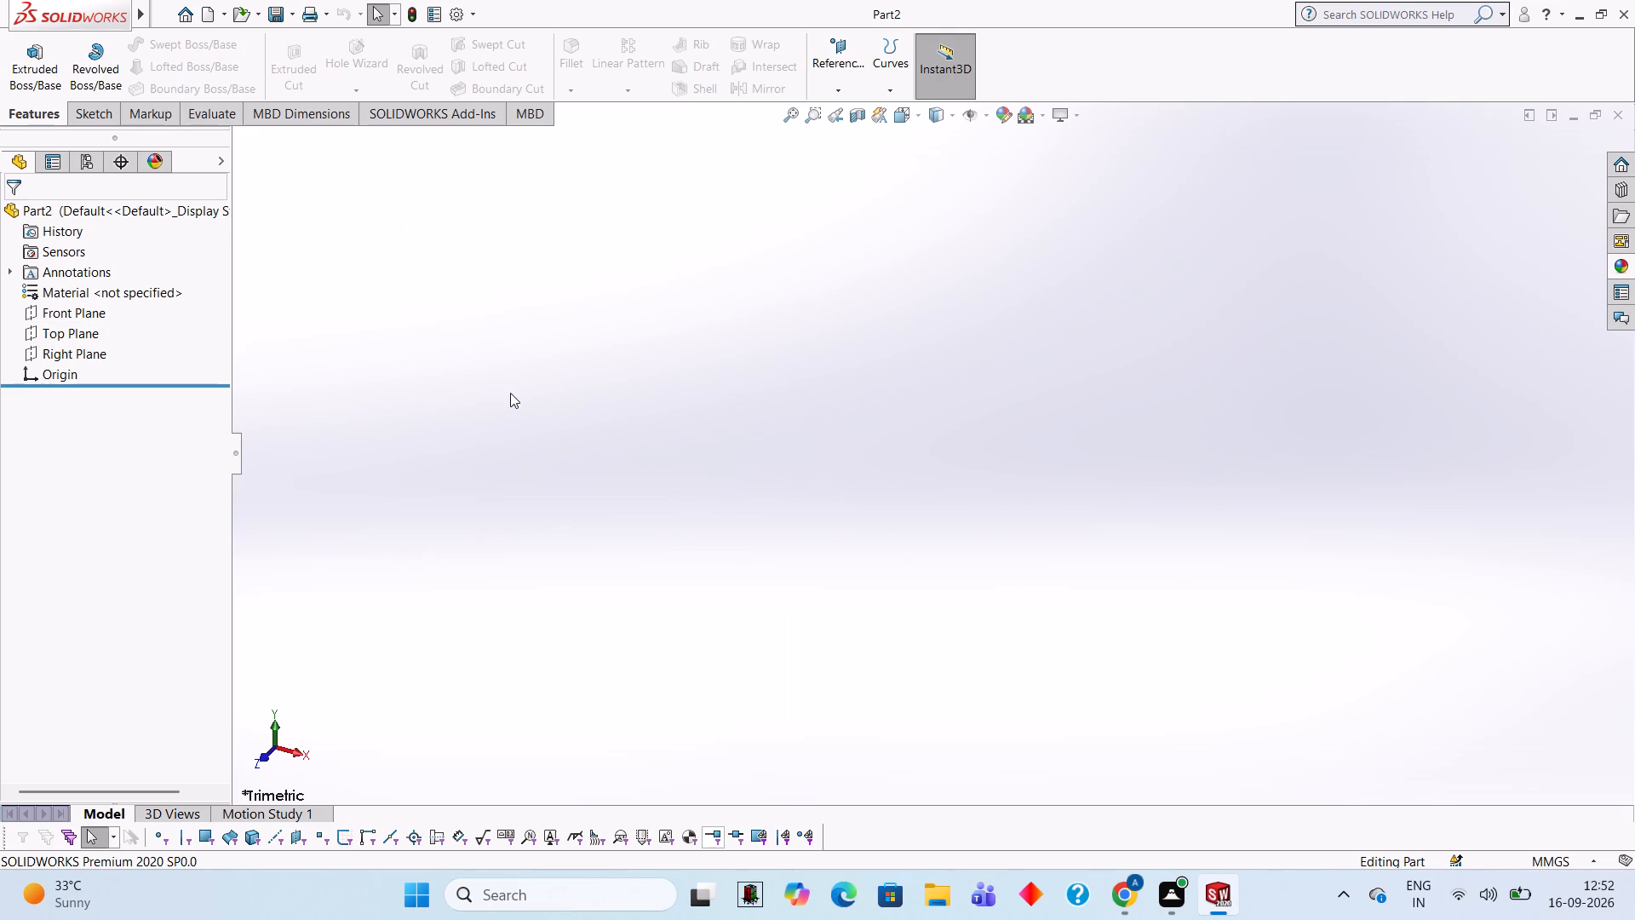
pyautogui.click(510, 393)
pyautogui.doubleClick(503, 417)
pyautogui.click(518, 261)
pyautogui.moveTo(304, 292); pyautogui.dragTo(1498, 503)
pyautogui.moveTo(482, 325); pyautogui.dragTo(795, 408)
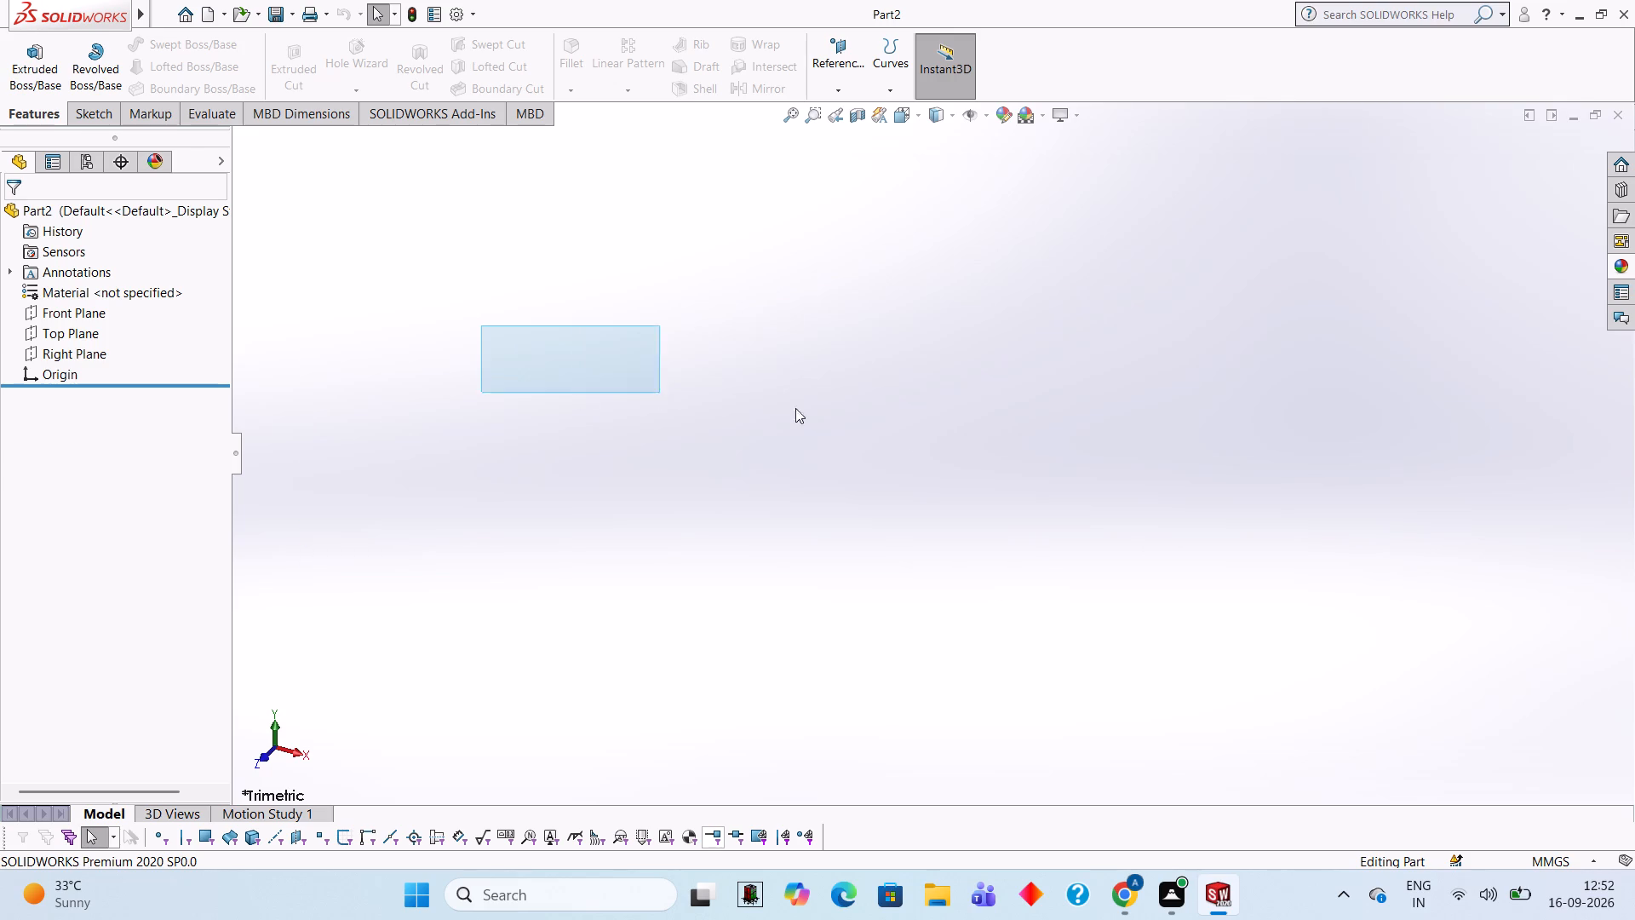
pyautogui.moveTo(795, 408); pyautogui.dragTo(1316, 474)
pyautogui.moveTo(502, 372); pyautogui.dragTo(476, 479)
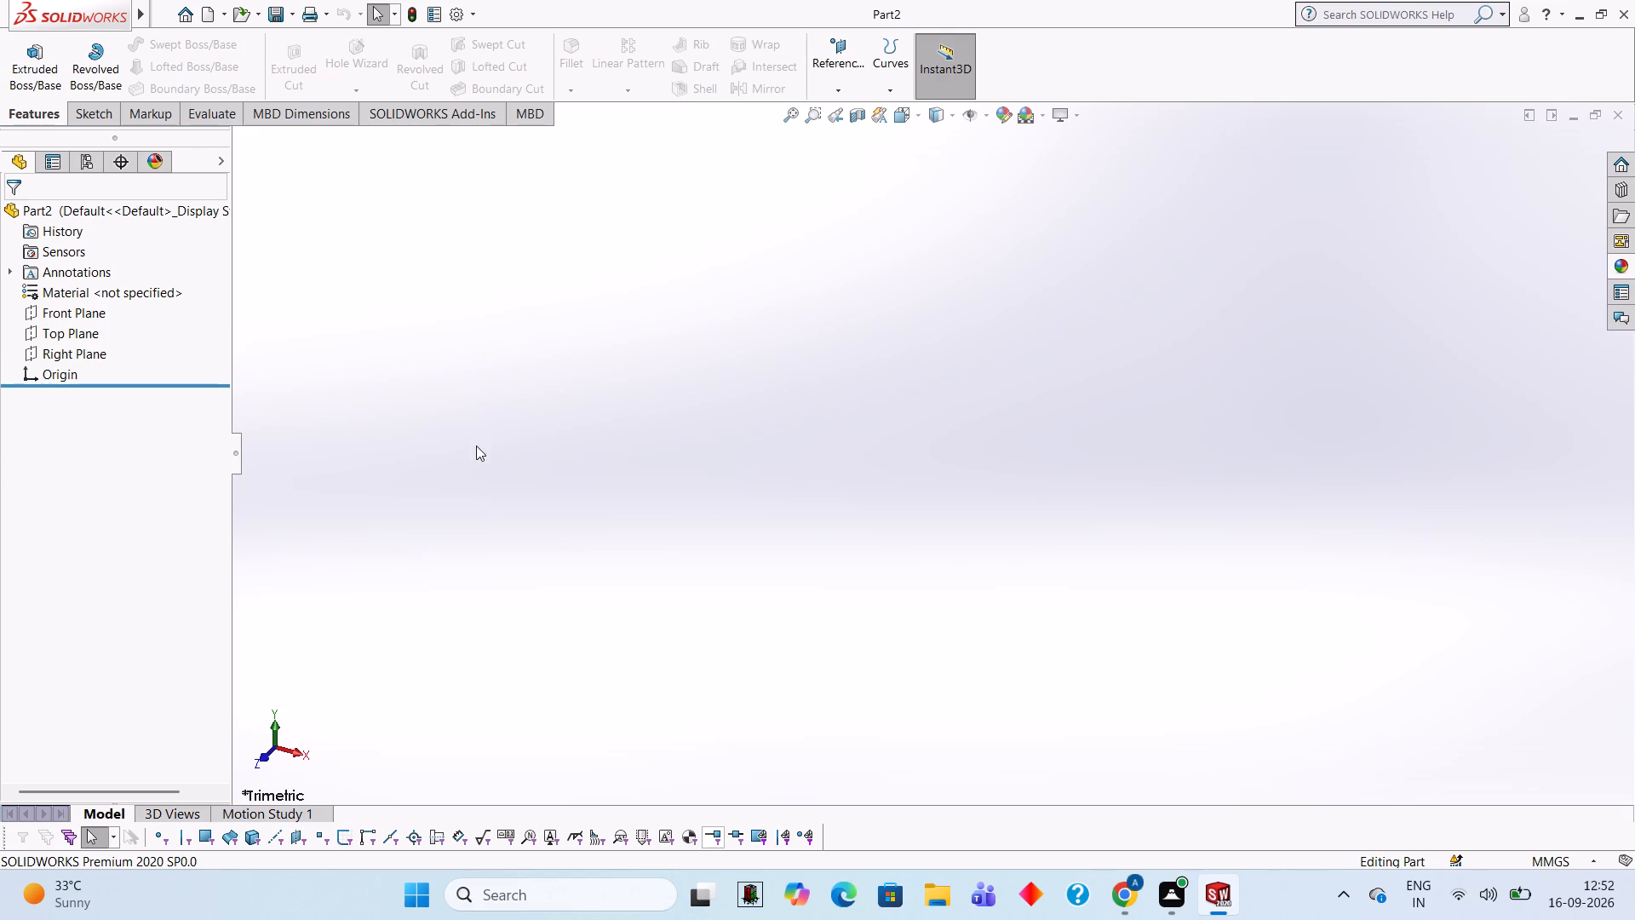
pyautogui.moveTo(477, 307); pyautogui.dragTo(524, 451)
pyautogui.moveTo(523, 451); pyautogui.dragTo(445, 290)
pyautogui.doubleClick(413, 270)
# Start a new sketch on the Front Plane.
pyautogui.click(86, 322)
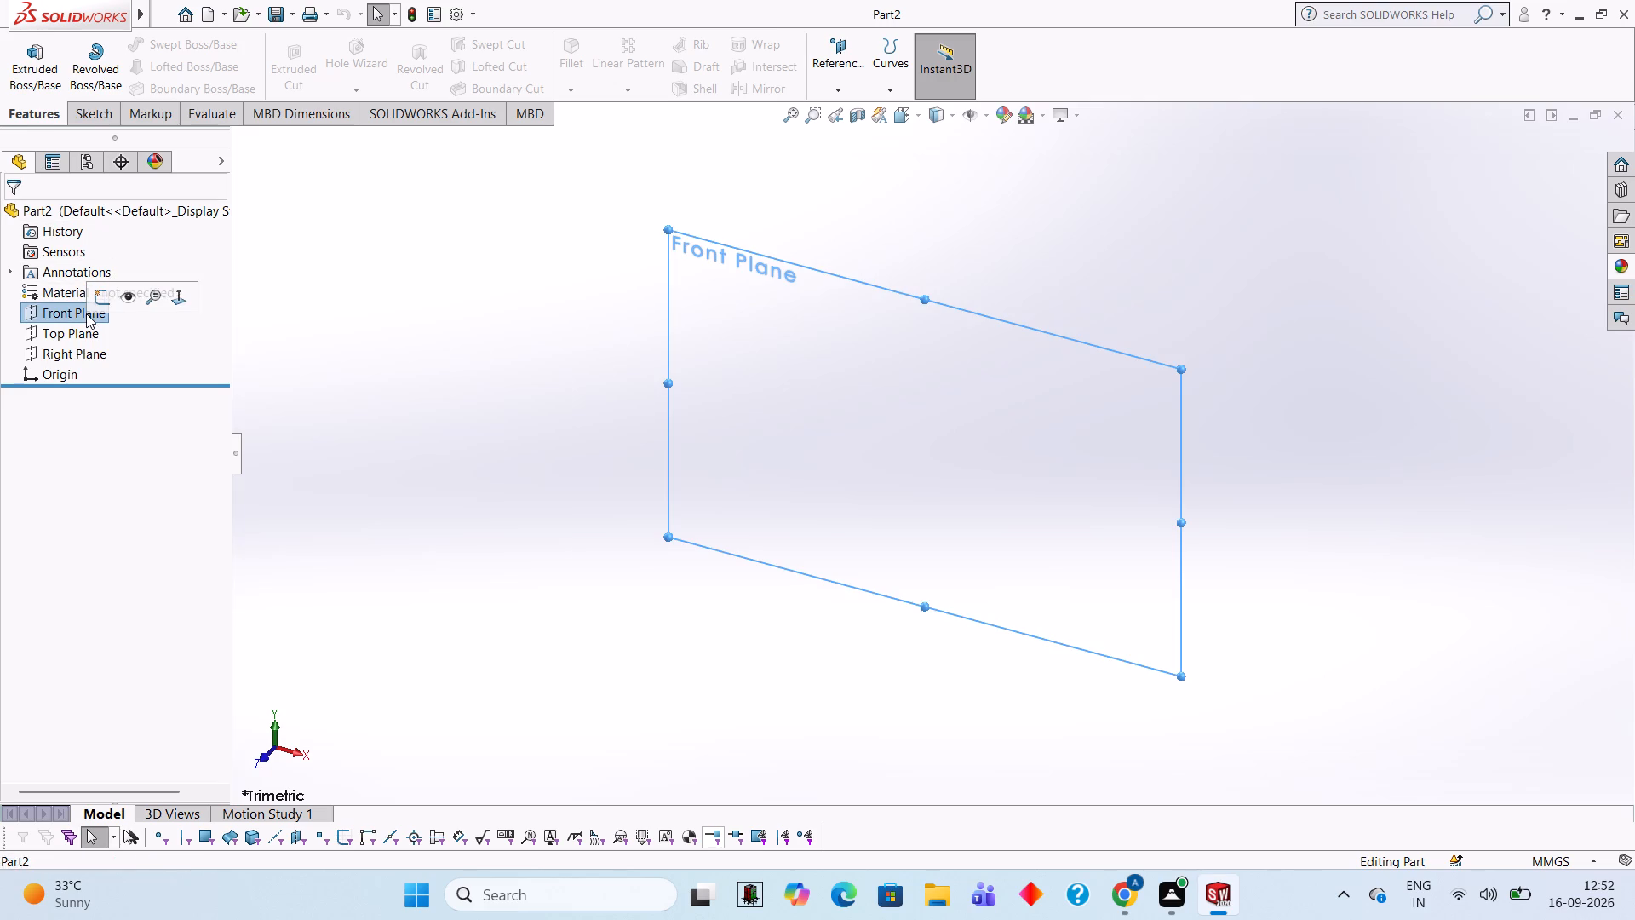
pyautogui.click(106, 290)
pyautogui.click(666, 349)
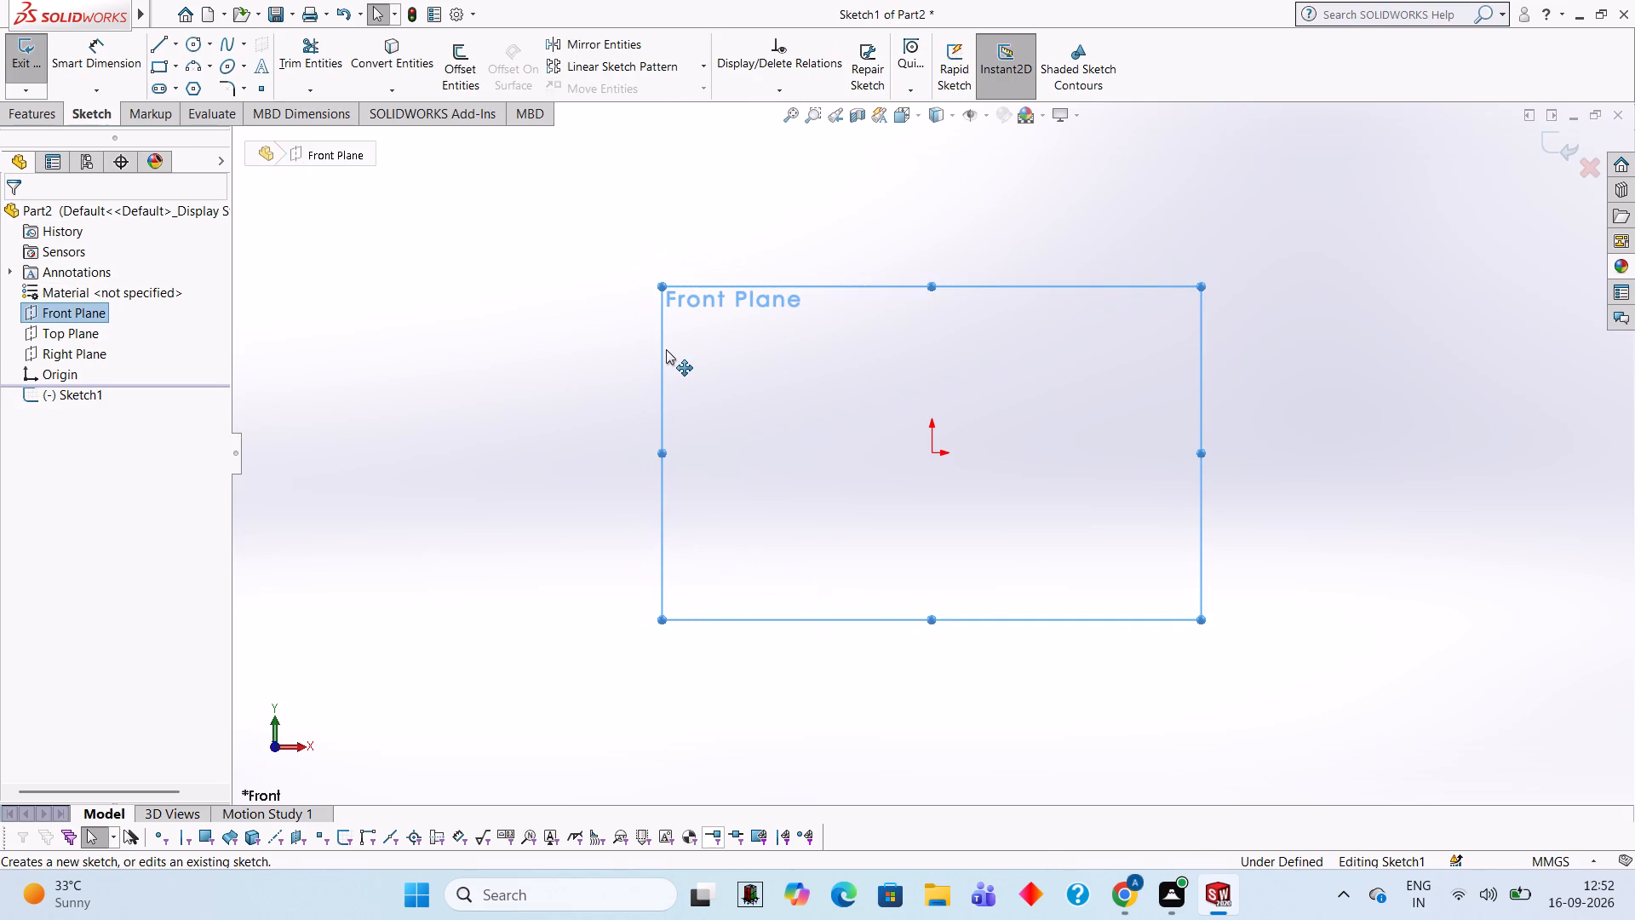
pyautogui.click(754, 443)
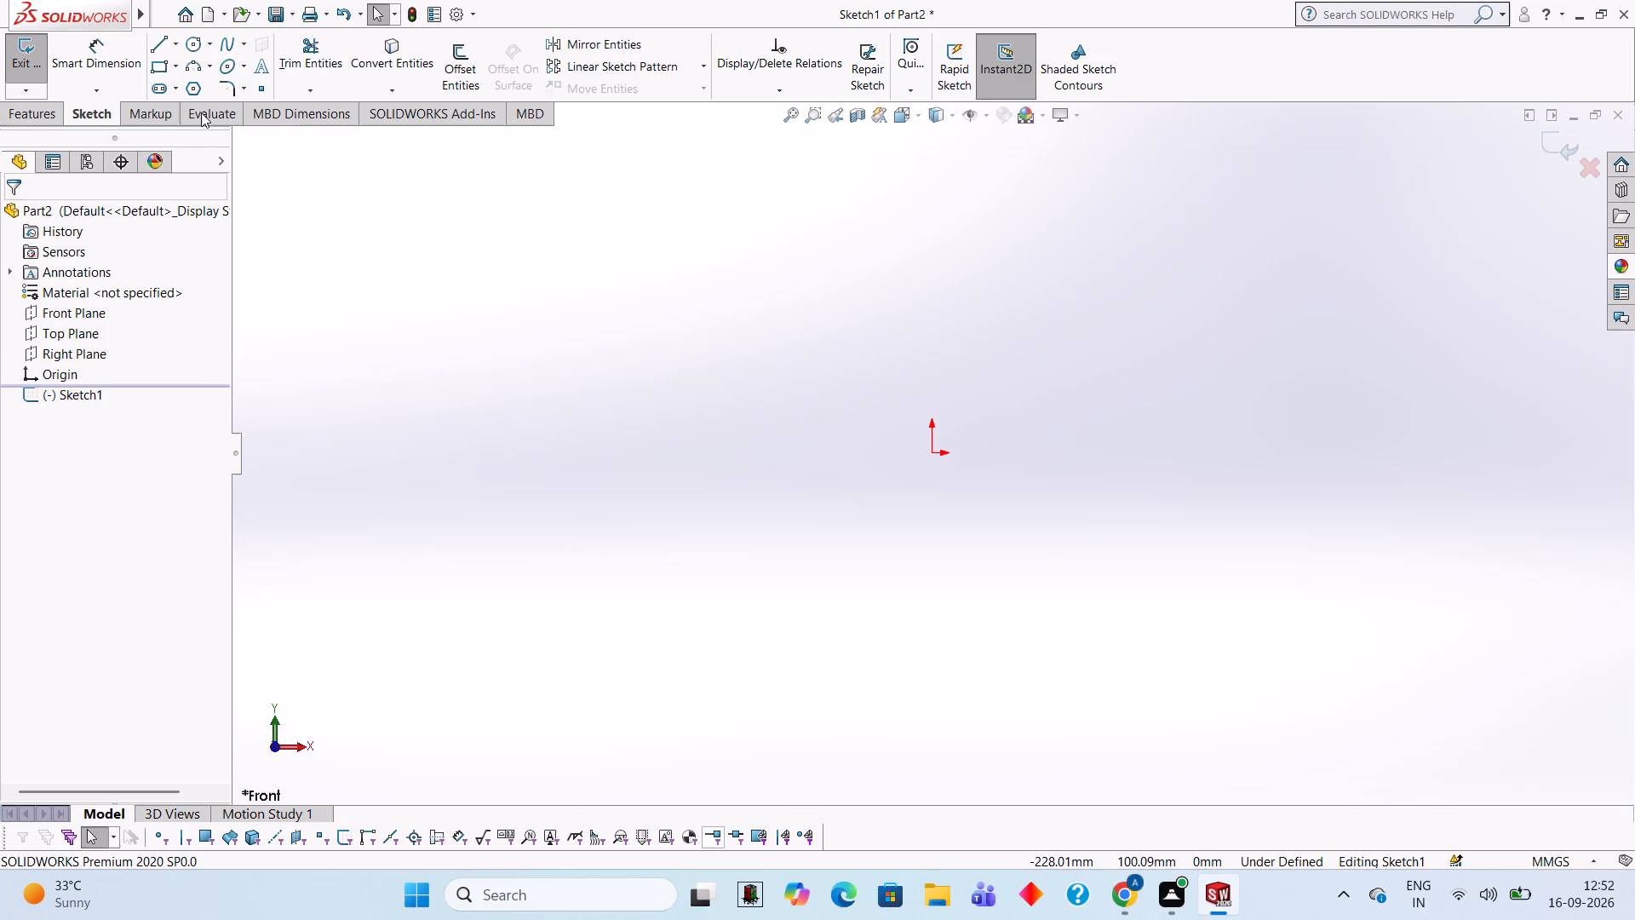
# Draw a 110 mm horizontal base line from the origin in the positive X direction.
pyautogui.click(163, 44)
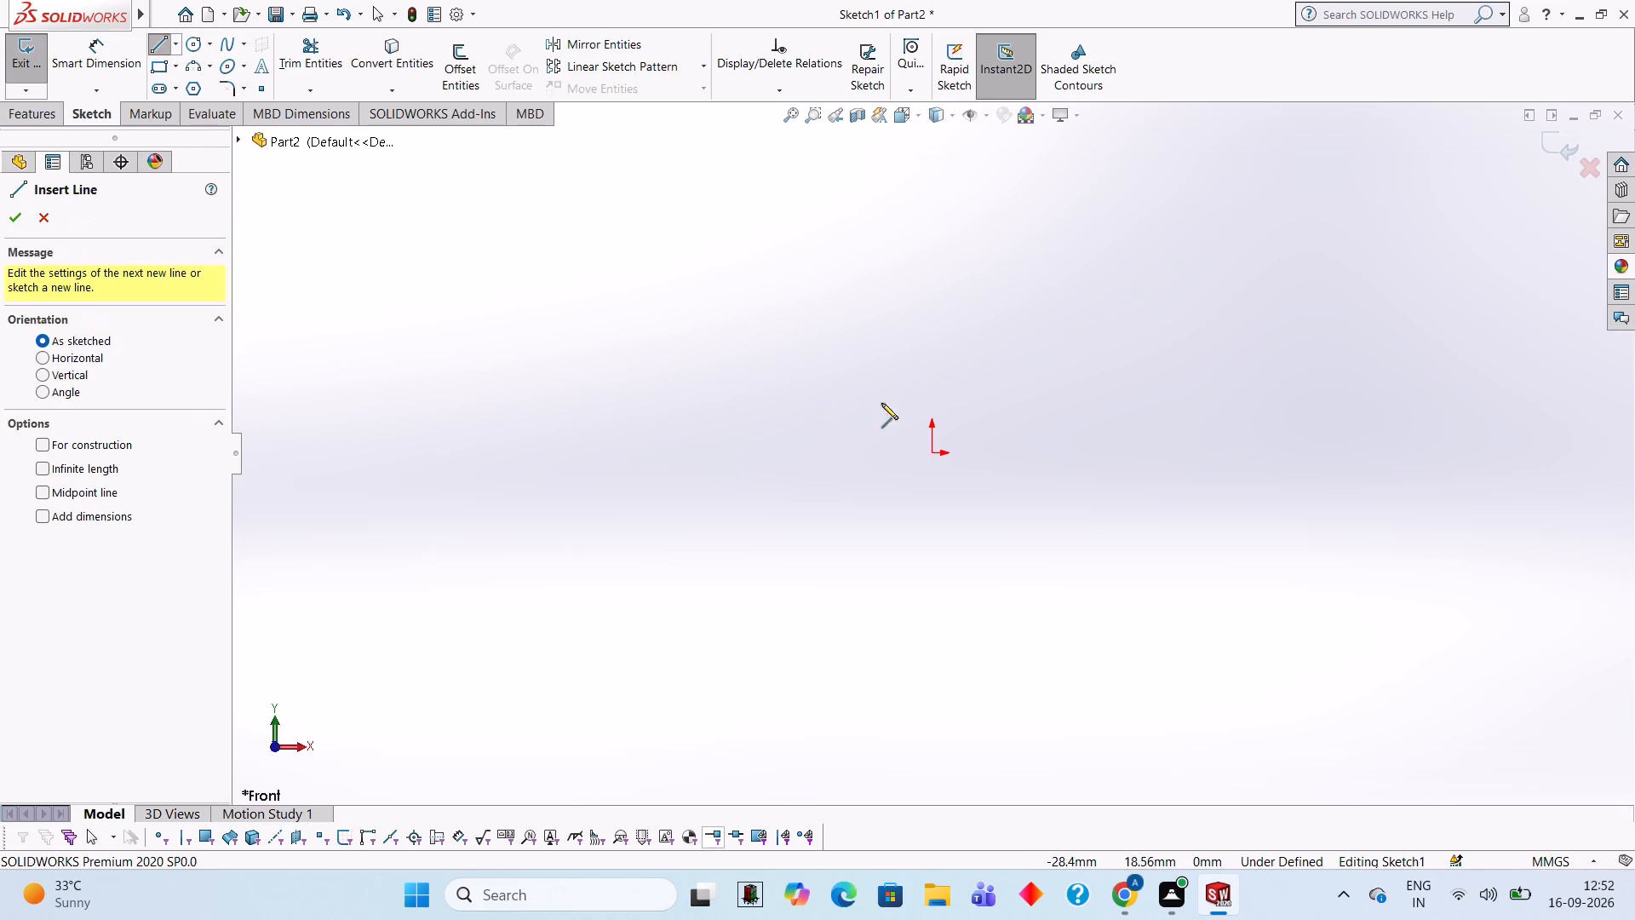
pyautogui.click(932, 453)
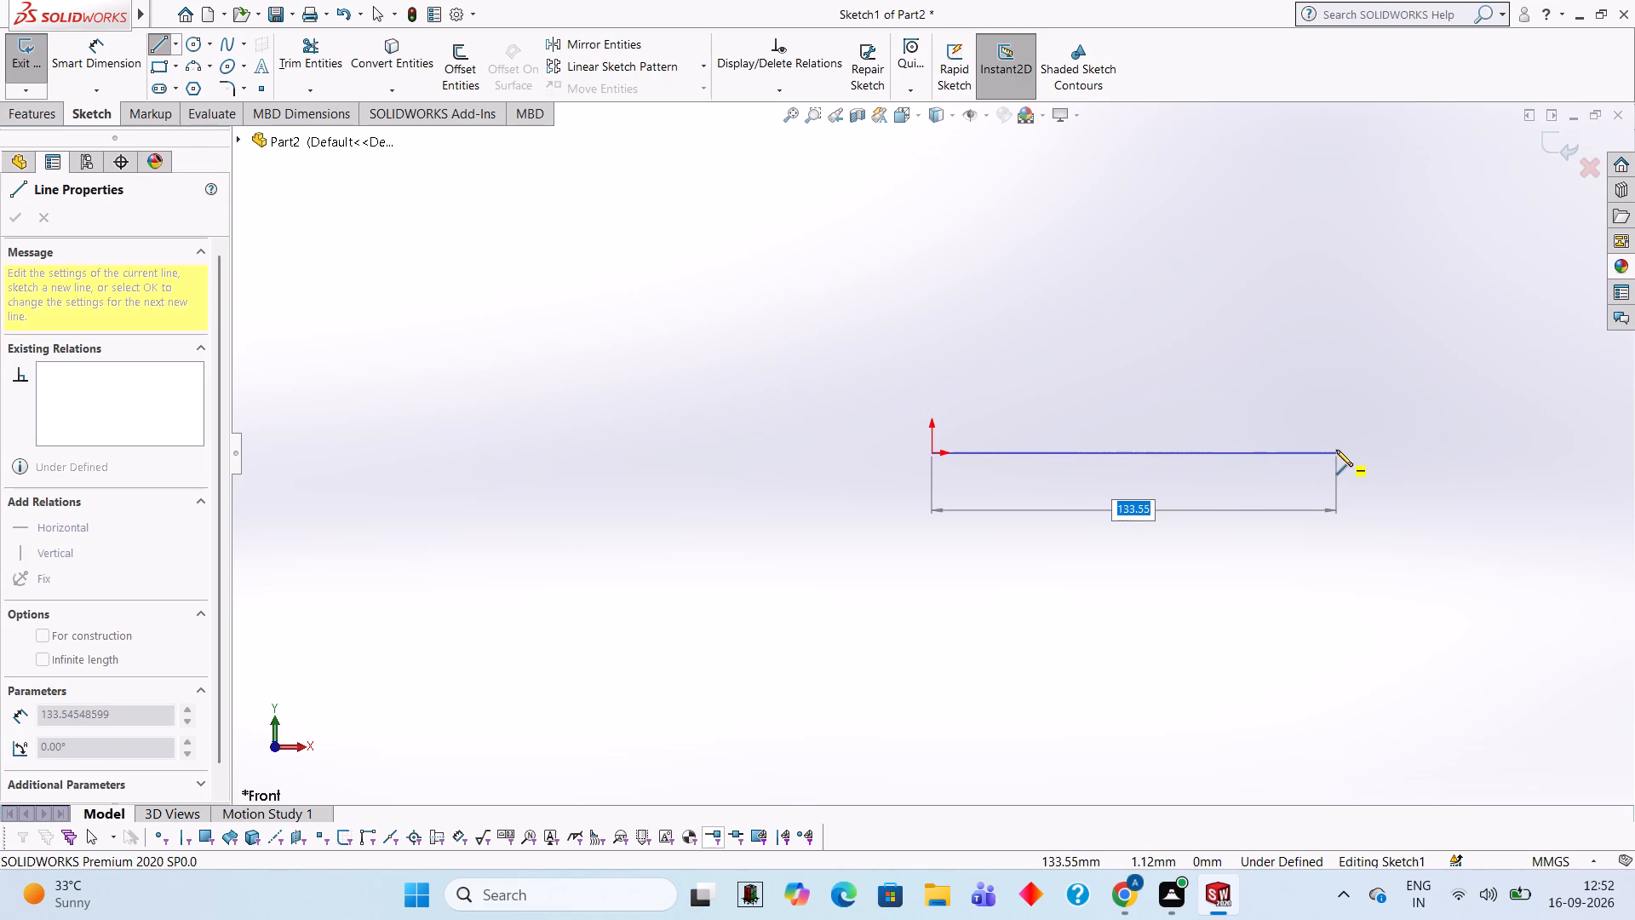
pyautogui.press('1')
pyautogui.press('1')
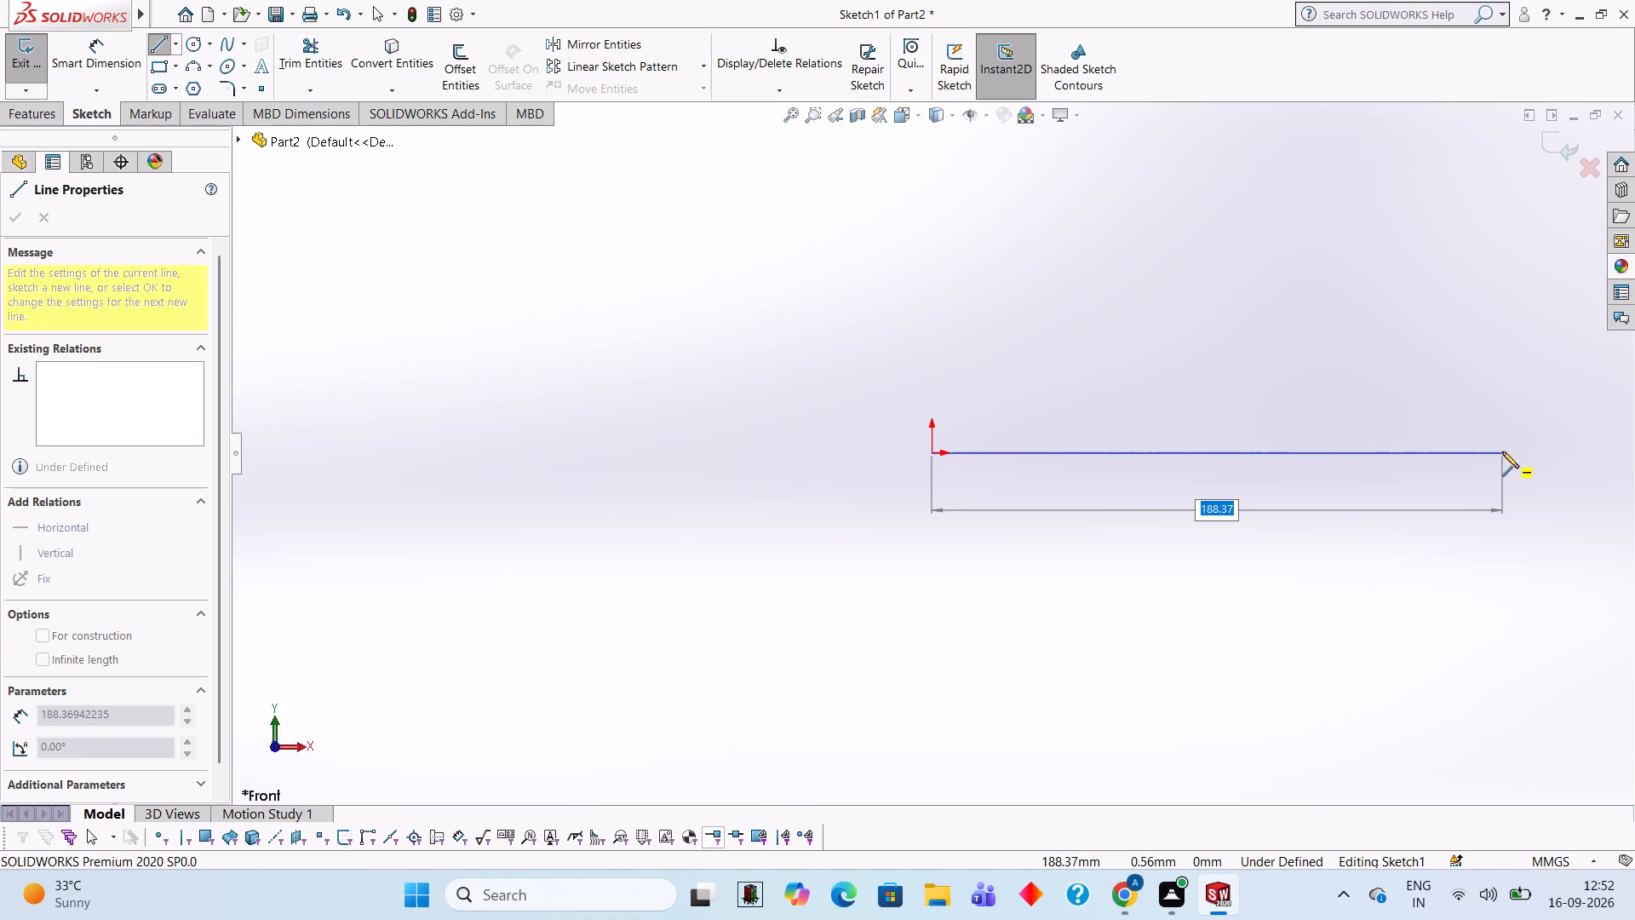
pyautogui.write('110')
pyautogui.press('Return')
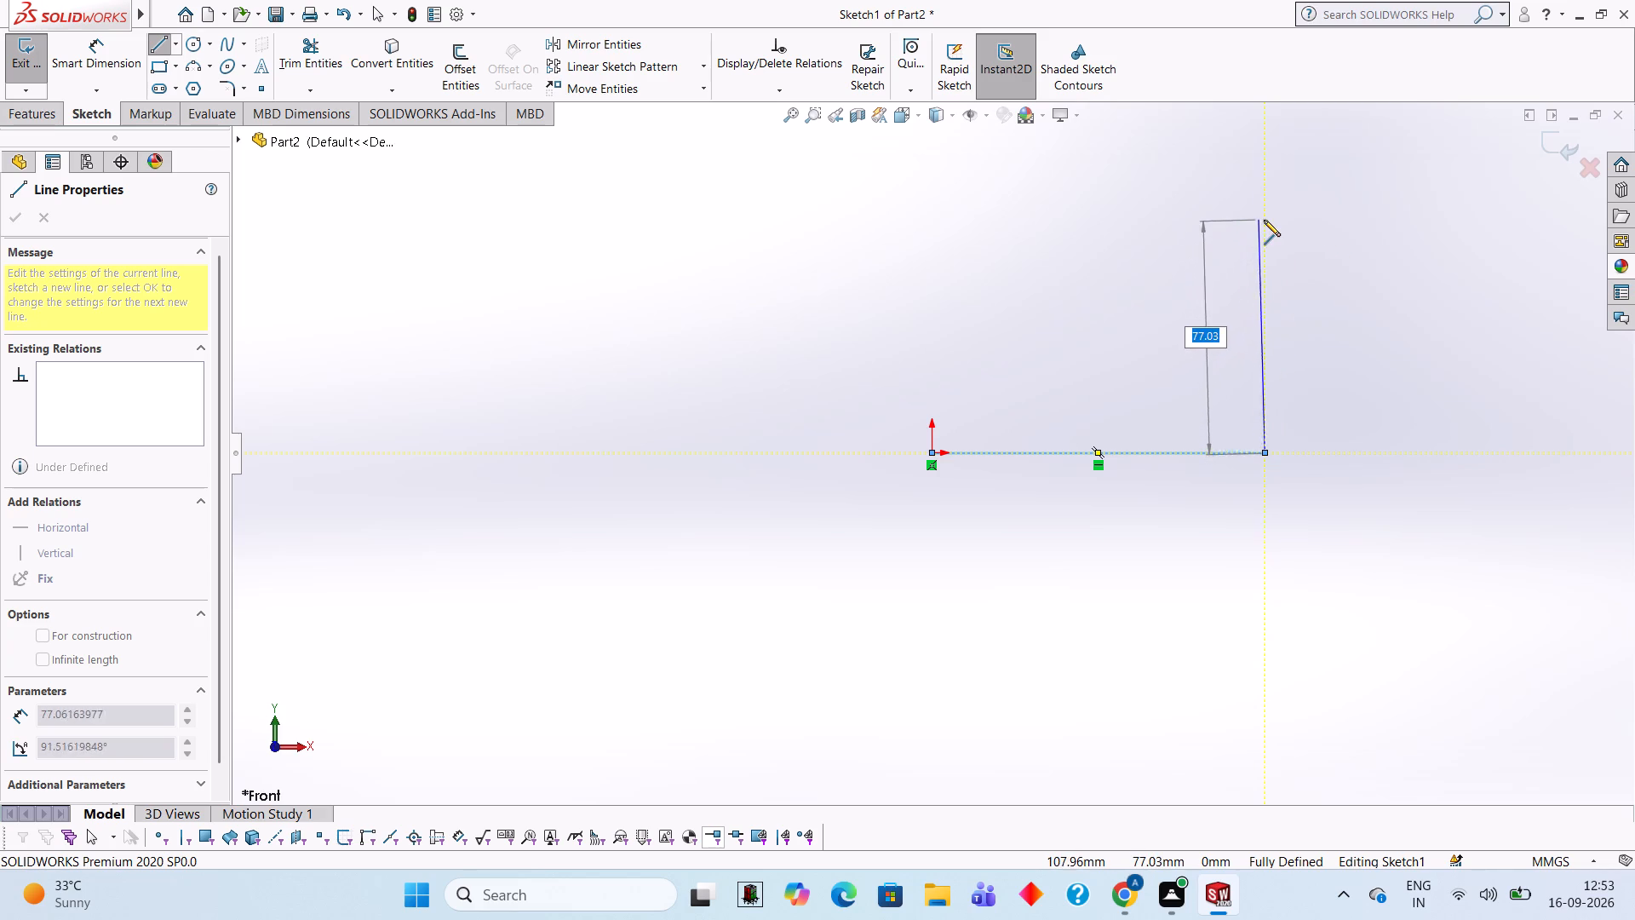
# Continue the profile from the base line's free end: 10 mm vertically up, 15 mm horizontally back towards the origin side, and 15 mm vertically up.
pyautogui.write('10')
pyautogui.press('Return')
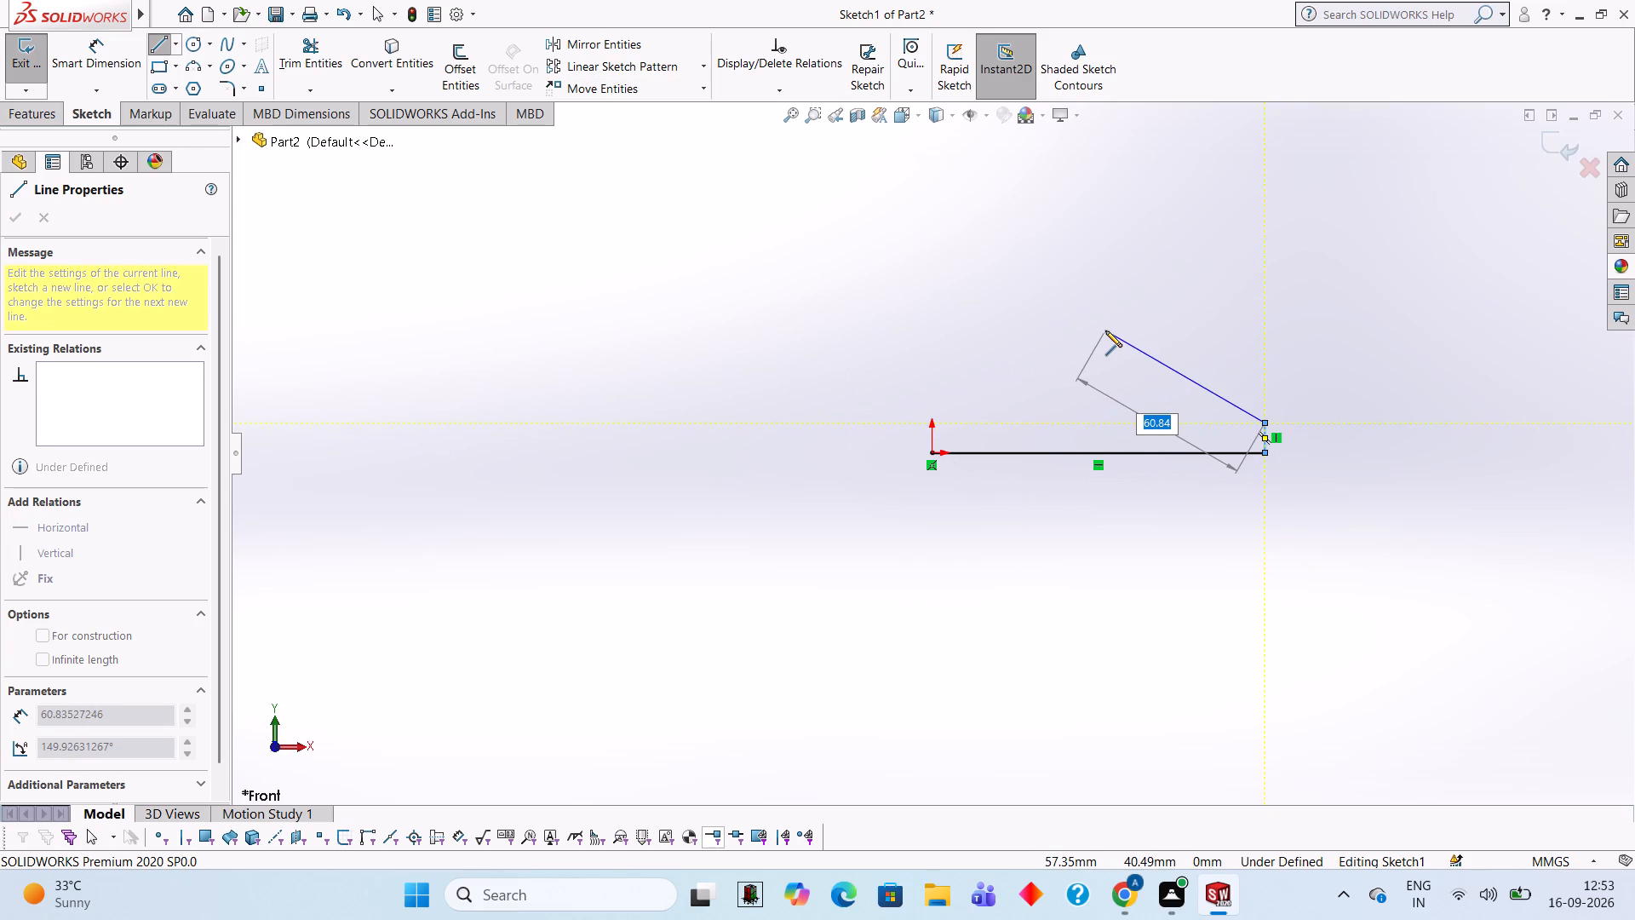
pyautogui.write('15')
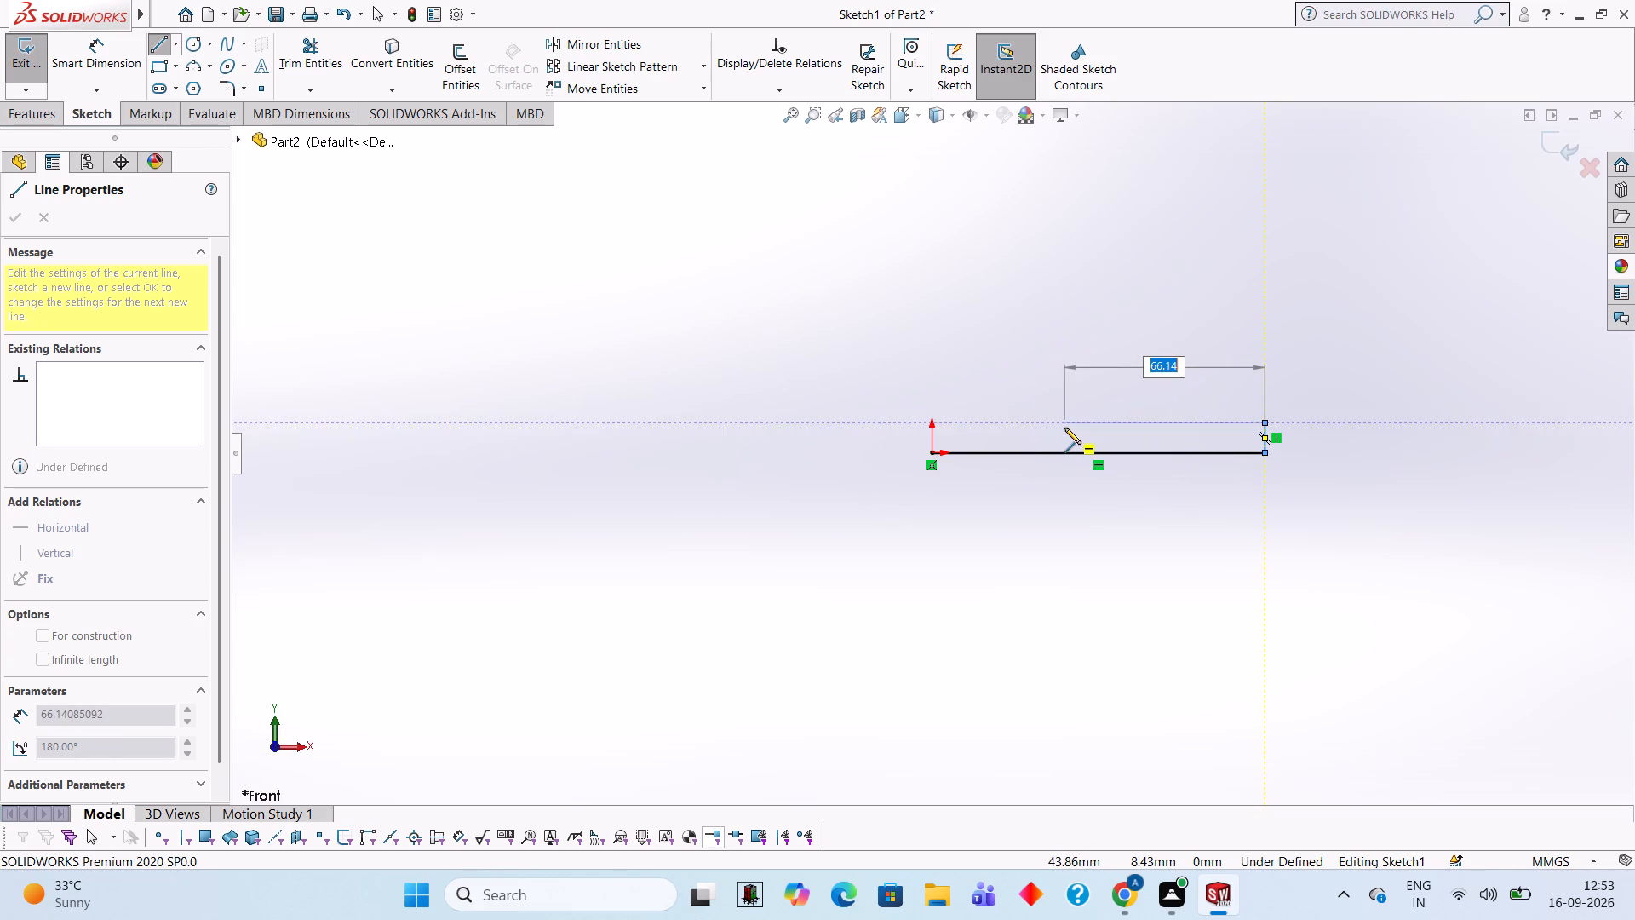
pyautogui.write('15')
pyautogui.press('Return')
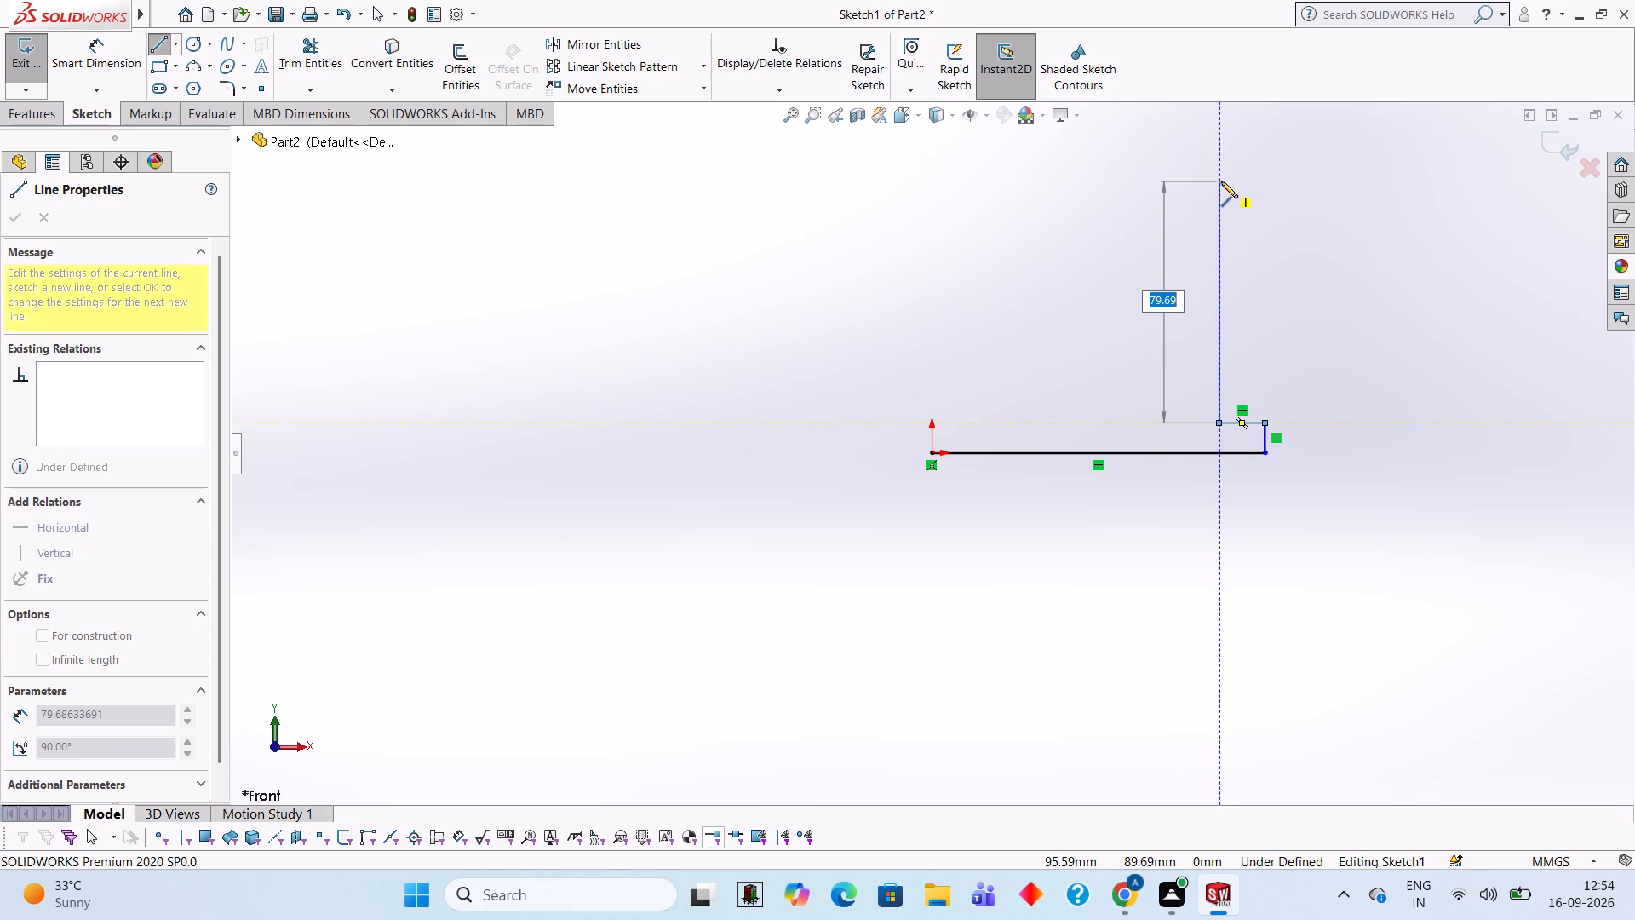
pyautogui.write('15')
pyautogui.press('Return')
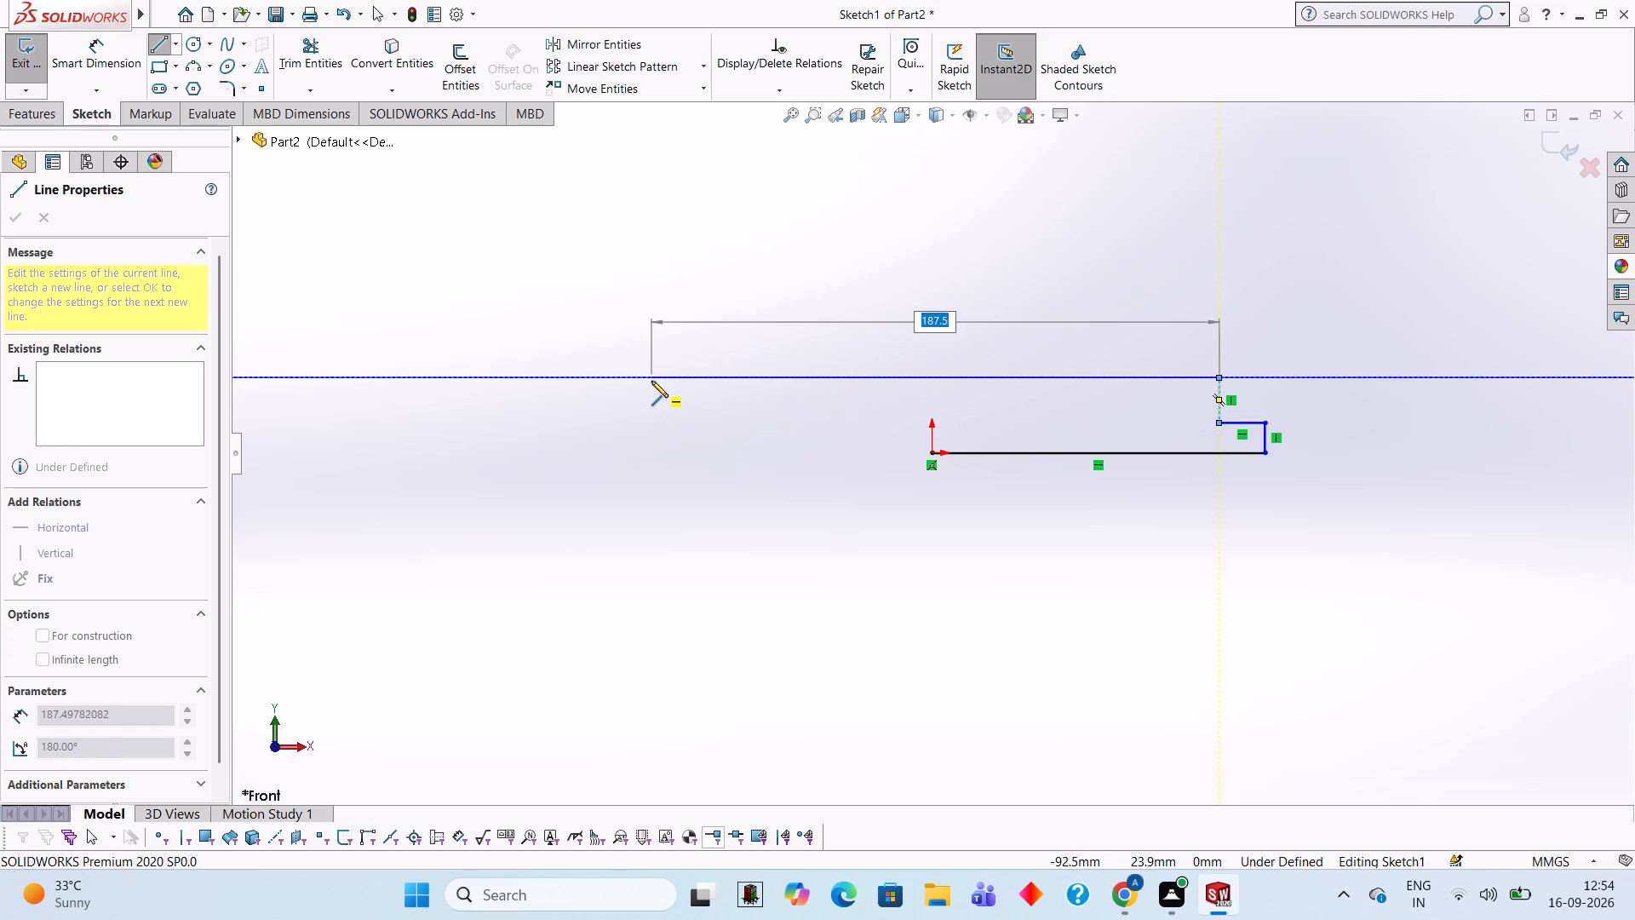
# Continue the profile 60 mm horizontally inward, 10 mm up and 35 mm horizontally to above the origin, and close it with a vertical line to the origin.
pyautogui.write('60')
pyautogui.press('Return')
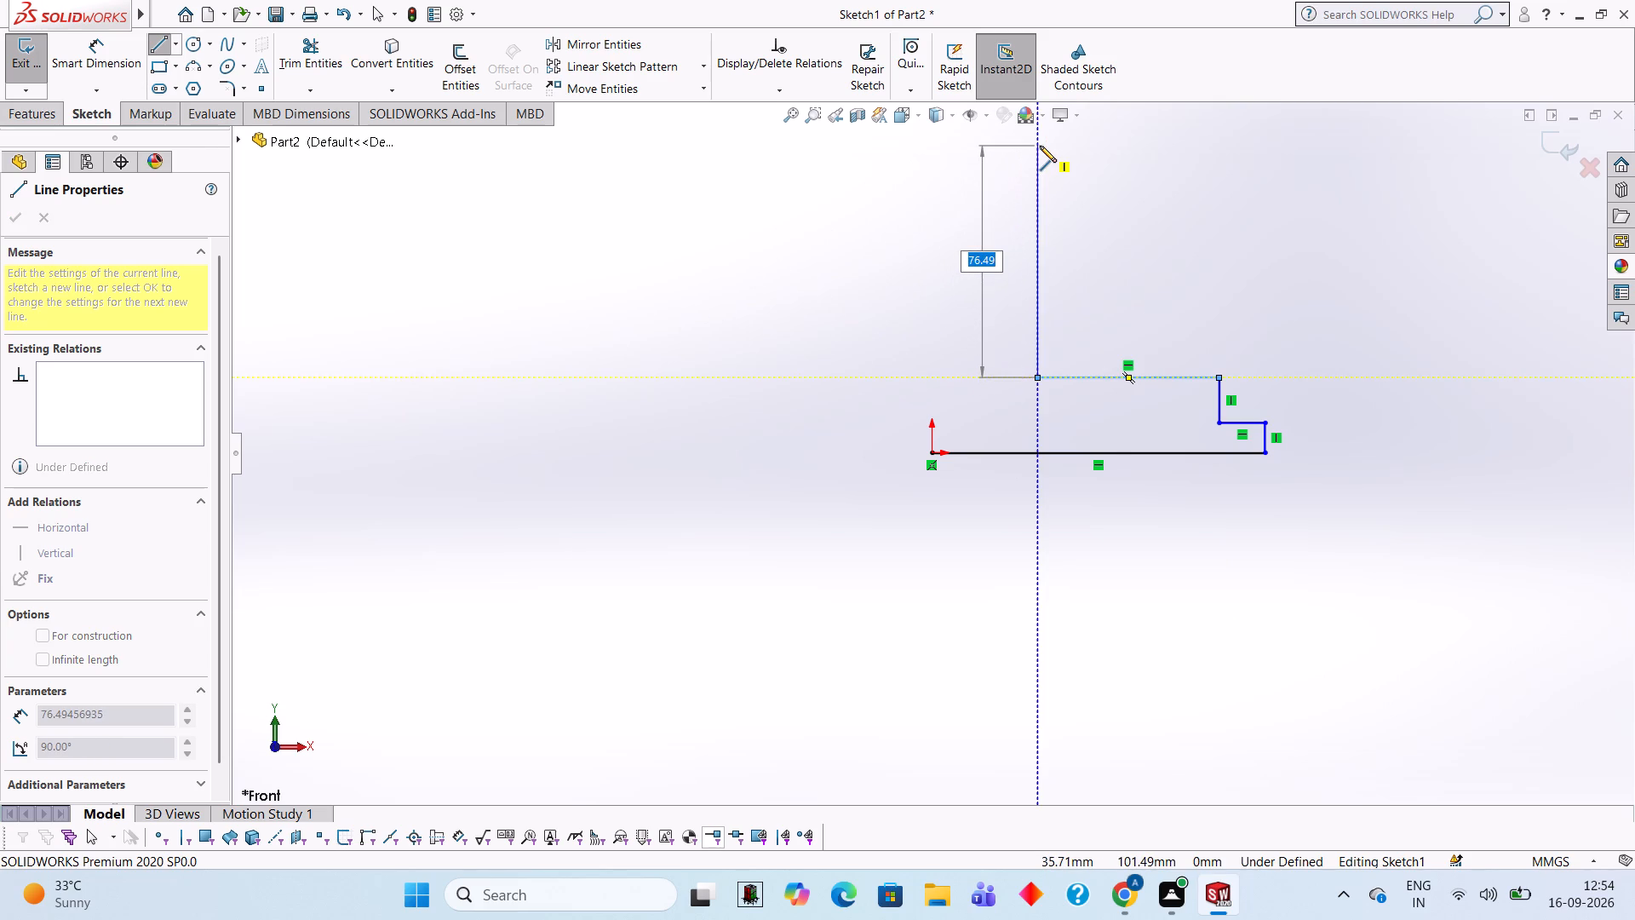
pyautogui.write('10')
pyautogui.press('Return')
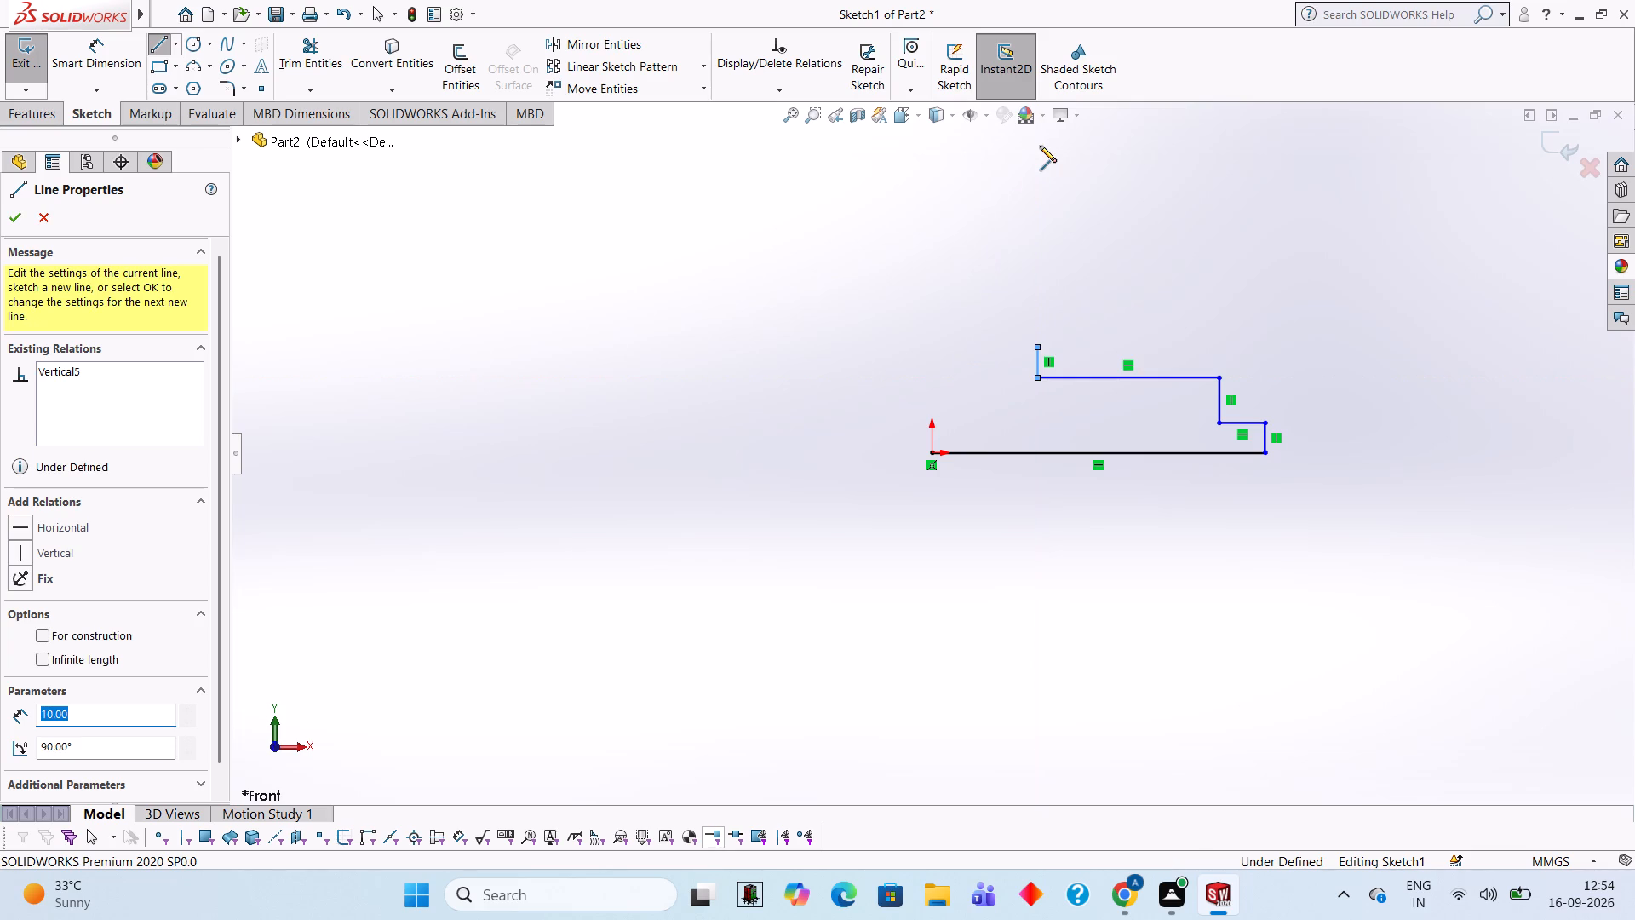
pyautogui.click(930, 348)
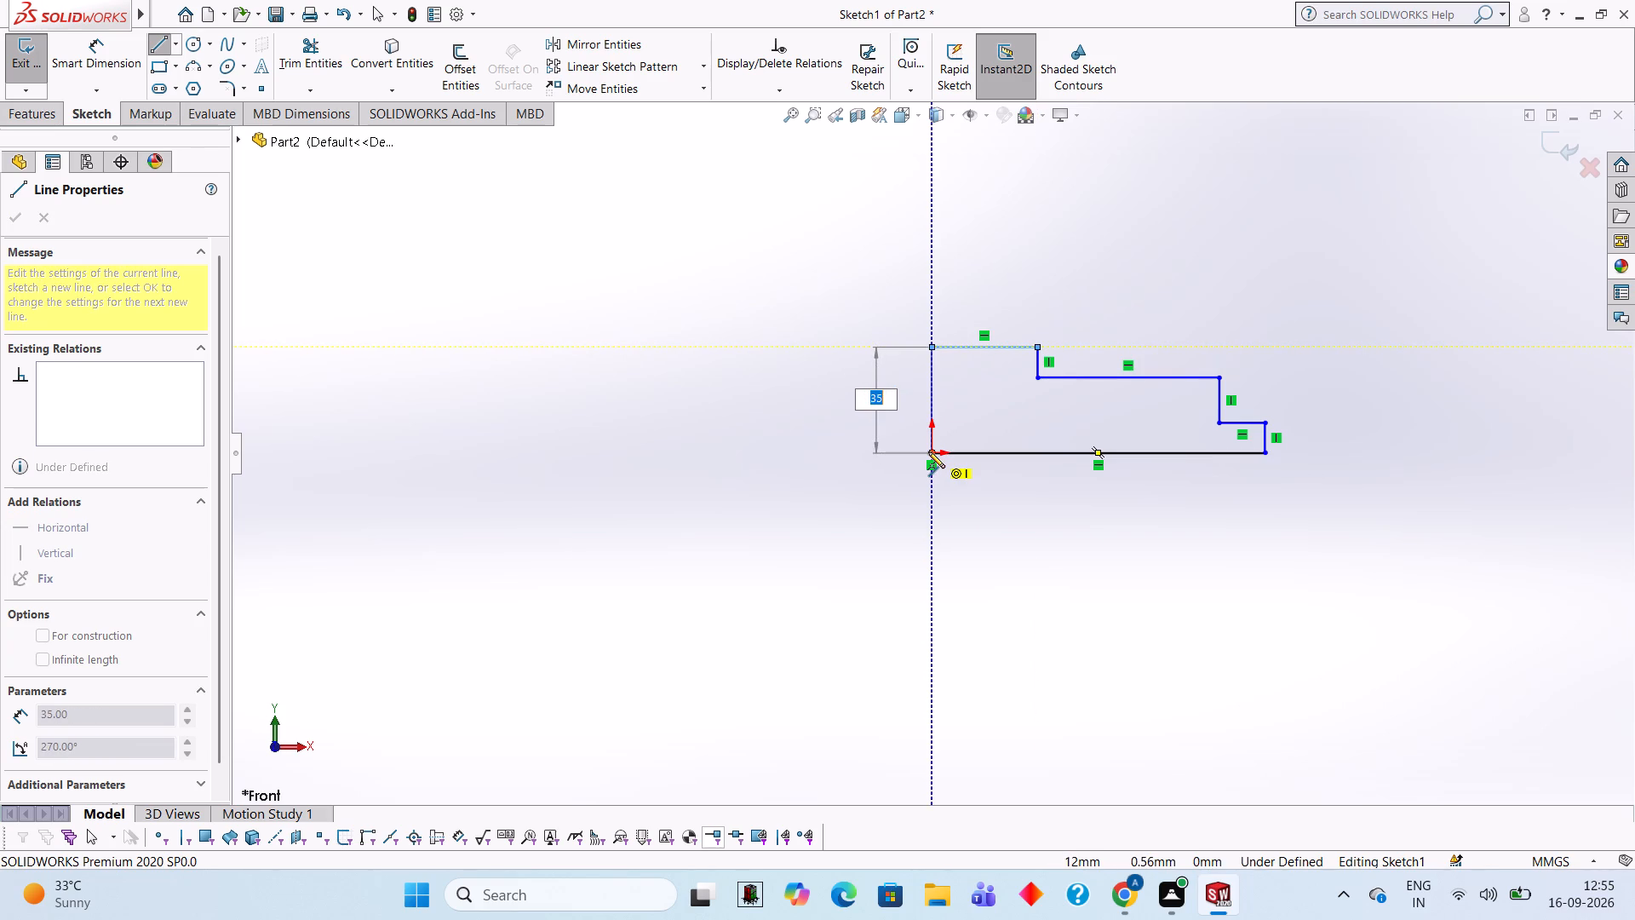
pyautogui.click(928, 451)
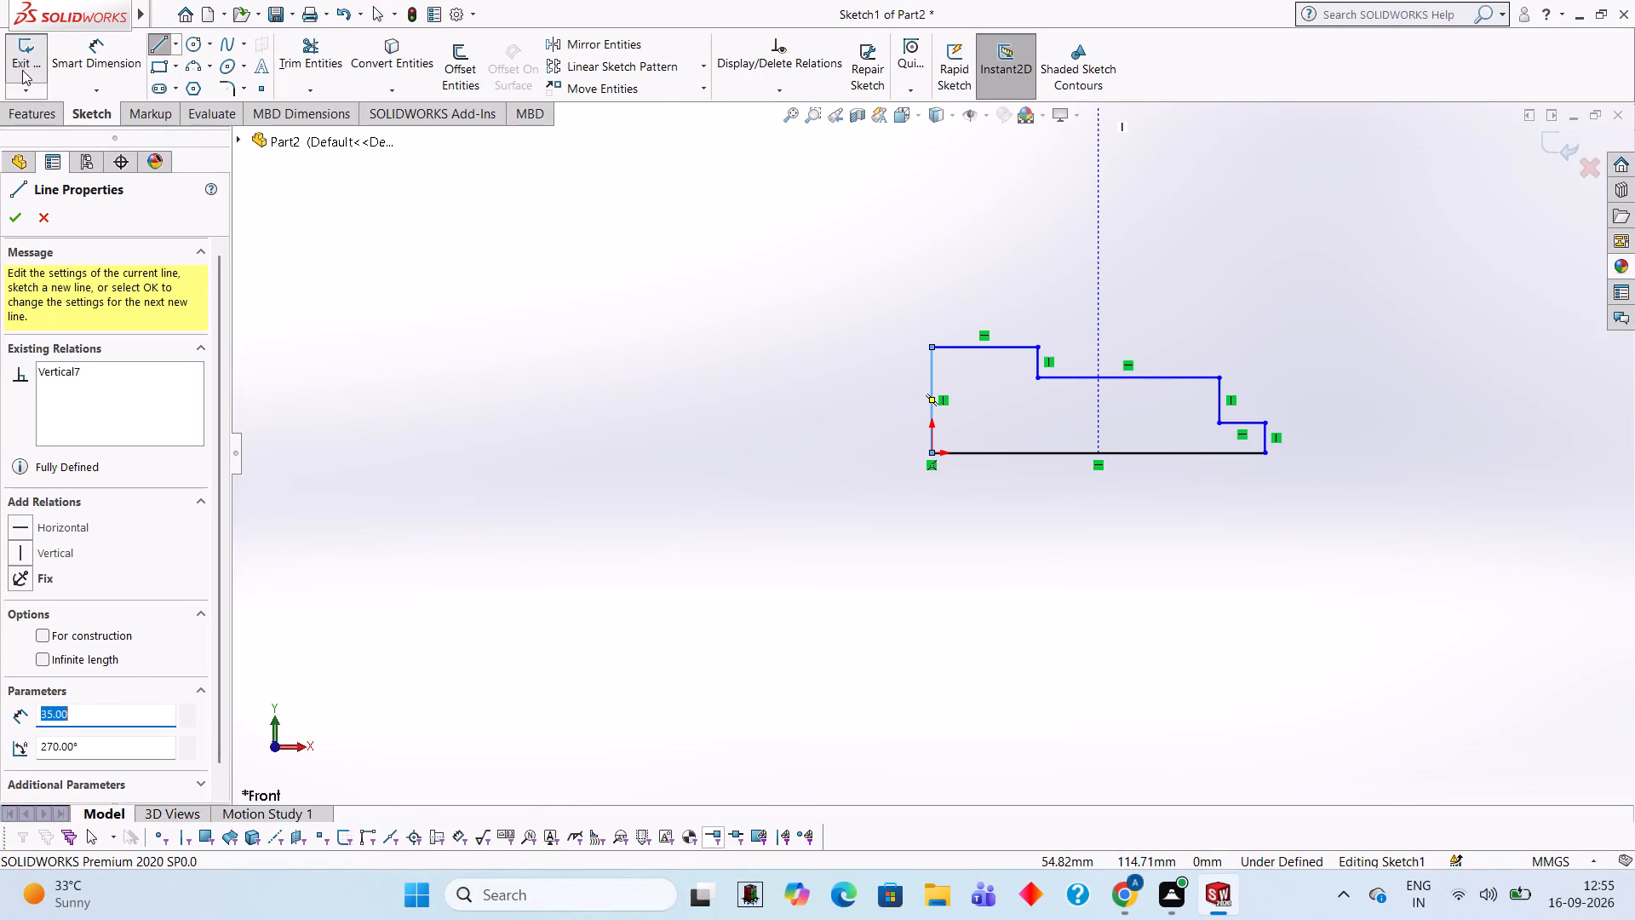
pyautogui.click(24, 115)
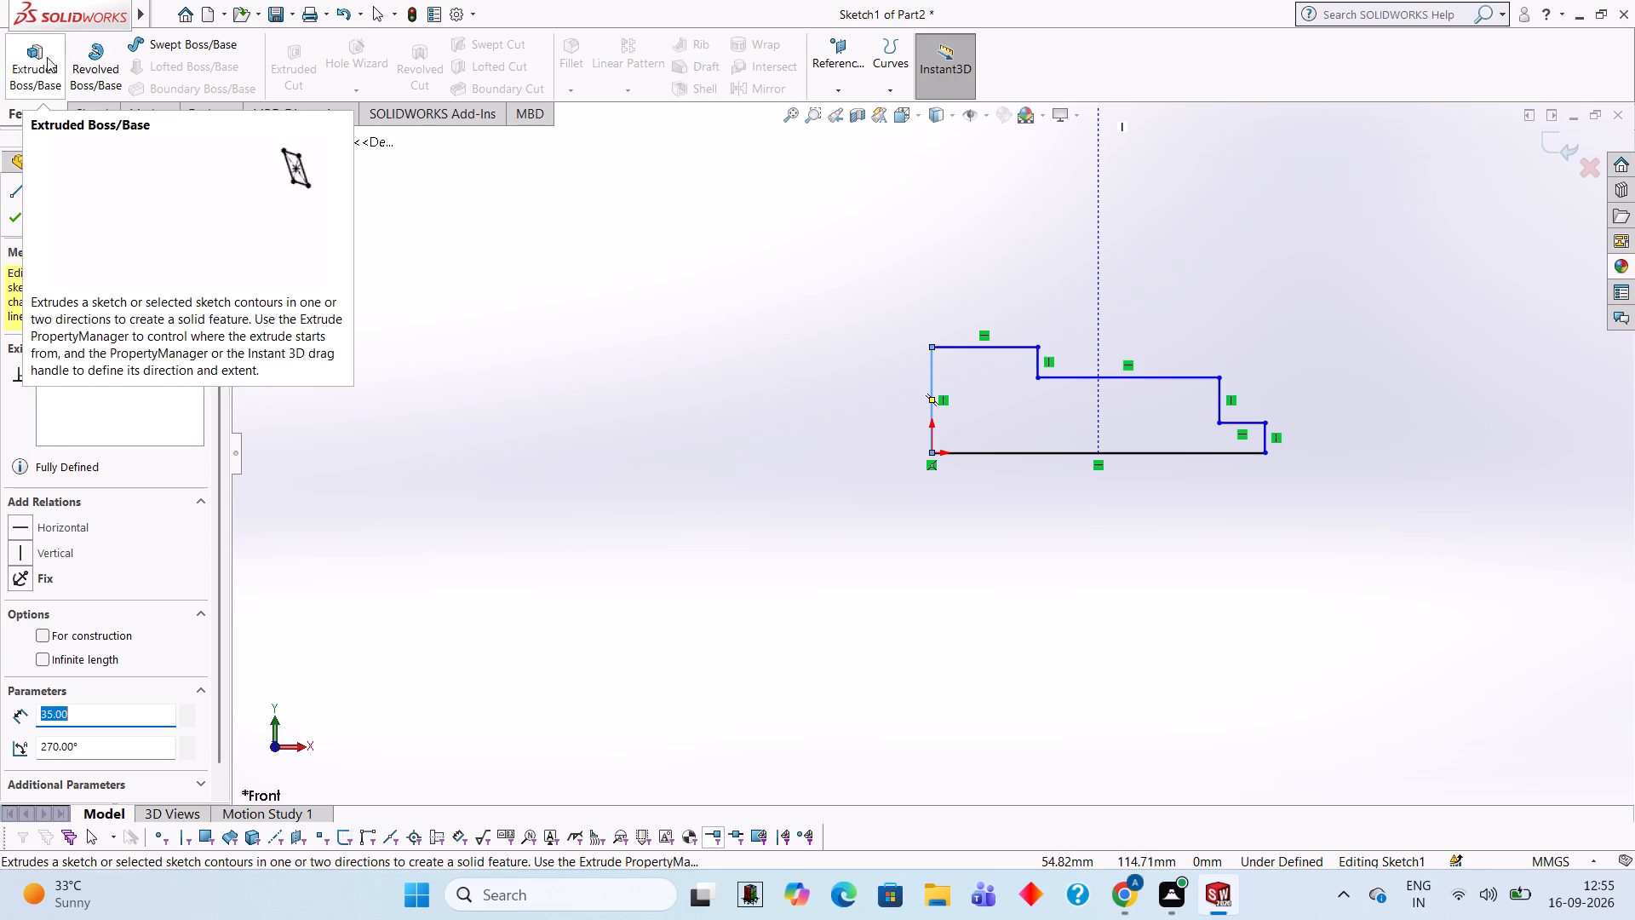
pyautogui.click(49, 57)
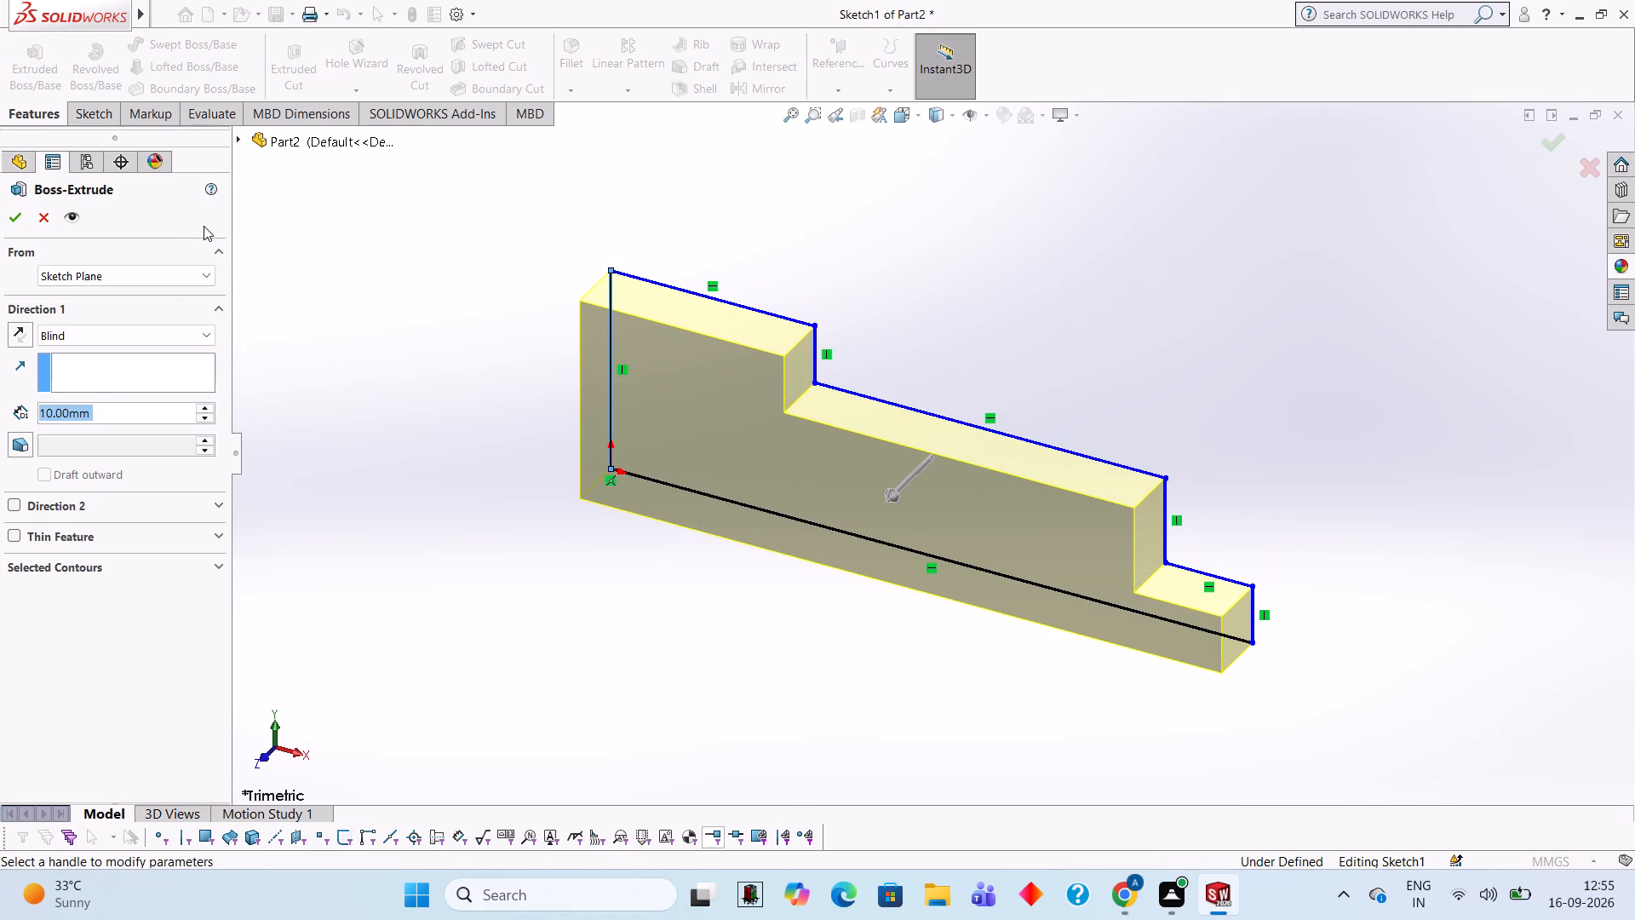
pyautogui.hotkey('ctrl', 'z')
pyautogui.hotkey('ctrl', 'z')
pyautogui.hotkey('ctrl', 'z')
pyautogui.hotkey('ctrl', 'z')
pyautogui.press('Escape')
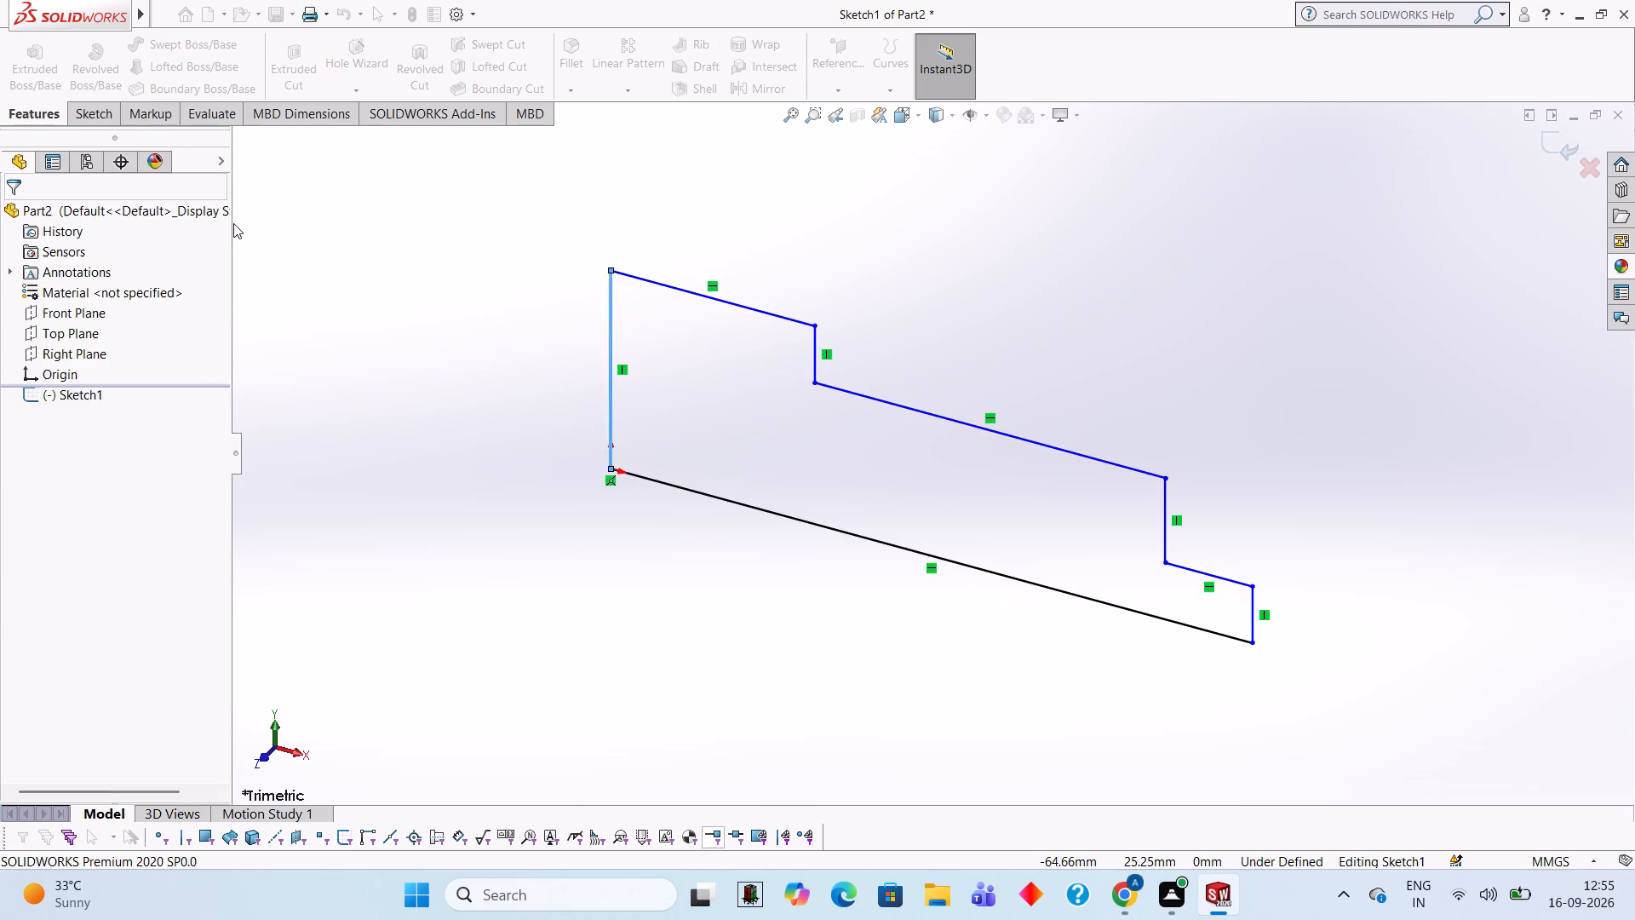
# Undo the whole stepped profile and its Front Plane sketch to return to an empty part.
pyautogui.hotkey('ctrl', 'z')
pyautogui.hotkey('ctrl', 'z')
pyautogui.hotkey('ctrl', 'z')
pyautogui.hotkey('ctrl', 'z')
pyautogui.hotkey('ctrl', 'z')
pyautogui.hotkey('ctrl', 'z')
pyautogui.hotkey('ctrl', 'z')
pyautogui.hotkey('ctrl', 'z')
pyautogui.hotkey('ctrl', 'z')
pyautogui.hotkey('ctrl', 'z')
pyautogui.hotkey('ctrl', 'z')
pyautogui.hotkey('ctrl', 'z')
pyautogui.hotkey('ctrl', 'z')
pyautogui.hotkey('ctrl', 'z')
pyautogui.hotkey('ctrl', 'z')
pyautogui.hotkey('ctrl', 'z')
pyautogui.hotkey('ctrl', 'z')
pyautogui.hotkey('ctrl', 'z')
pyautogui.hotkey('ctrl', 'z')
pyautogui.hotkey('ctrl', 'z')
pyautogui.hotkey('ctrl', 'z')
pyautogui.hotkey('ctrl', 'z')
pyautogui.hotkey('ctrl', 'z')
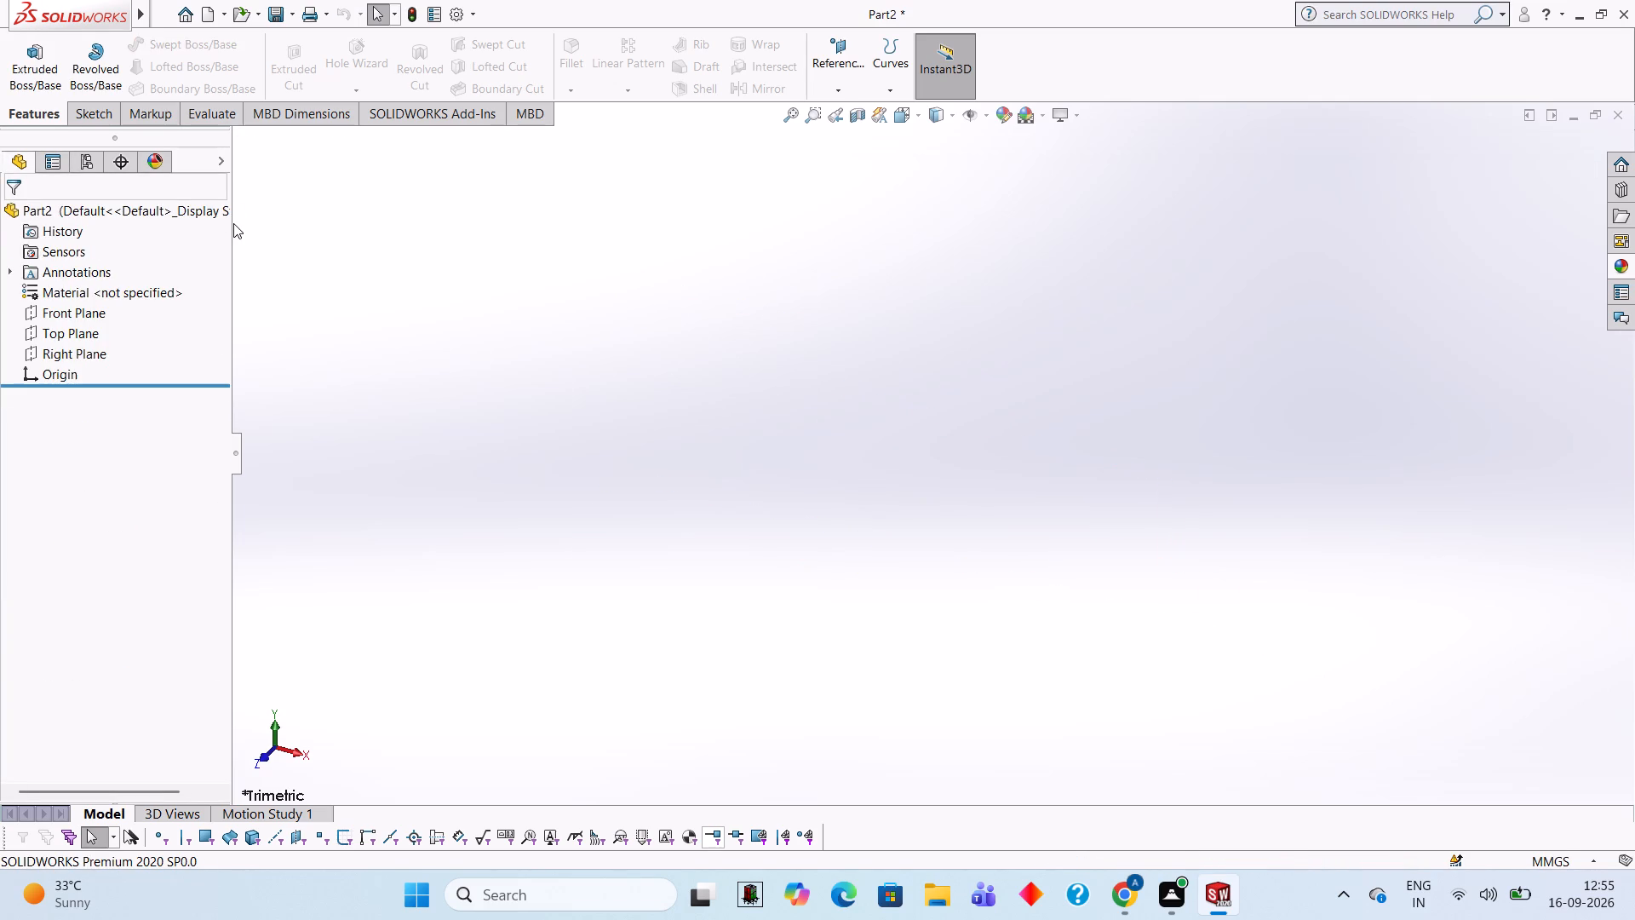
pyautogui.hotkey('ctrl', 'z')
pyautogui.hotkey('ctrl', 'z')
pyautogui.hotkey('ctrl', 'z')
pyautogui.tripleClick(496, 337)
pyautogui.doubleClick(979, 239)
# Start a new sketch on the Front Plane.
pyautogui.click(82, 318)
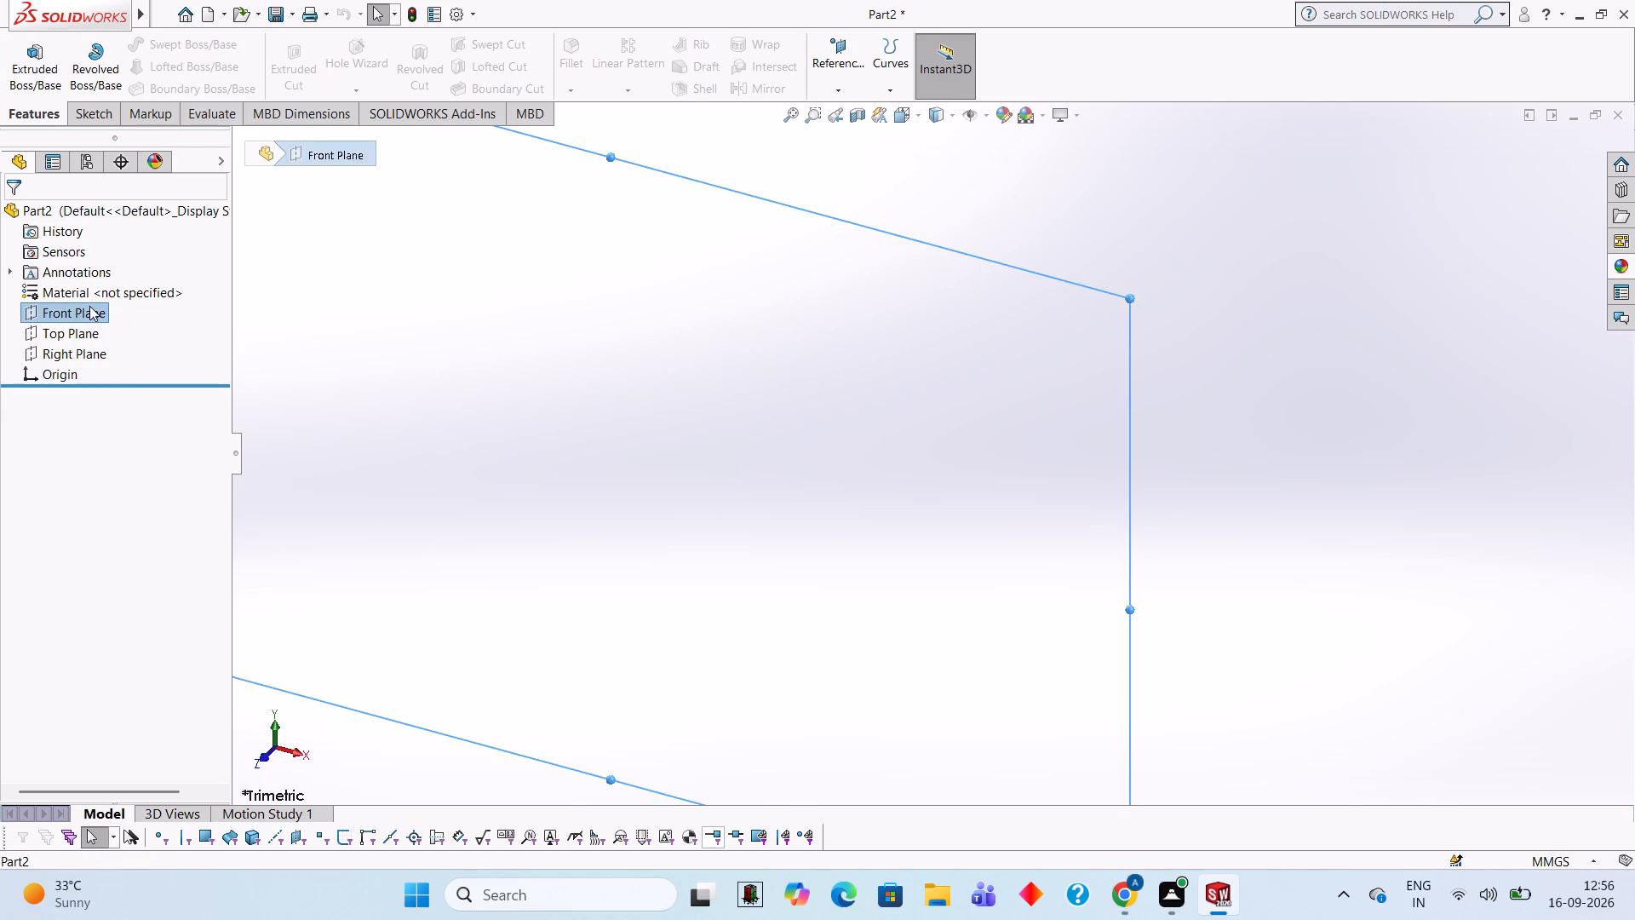
pyautogui.click(89, 312)
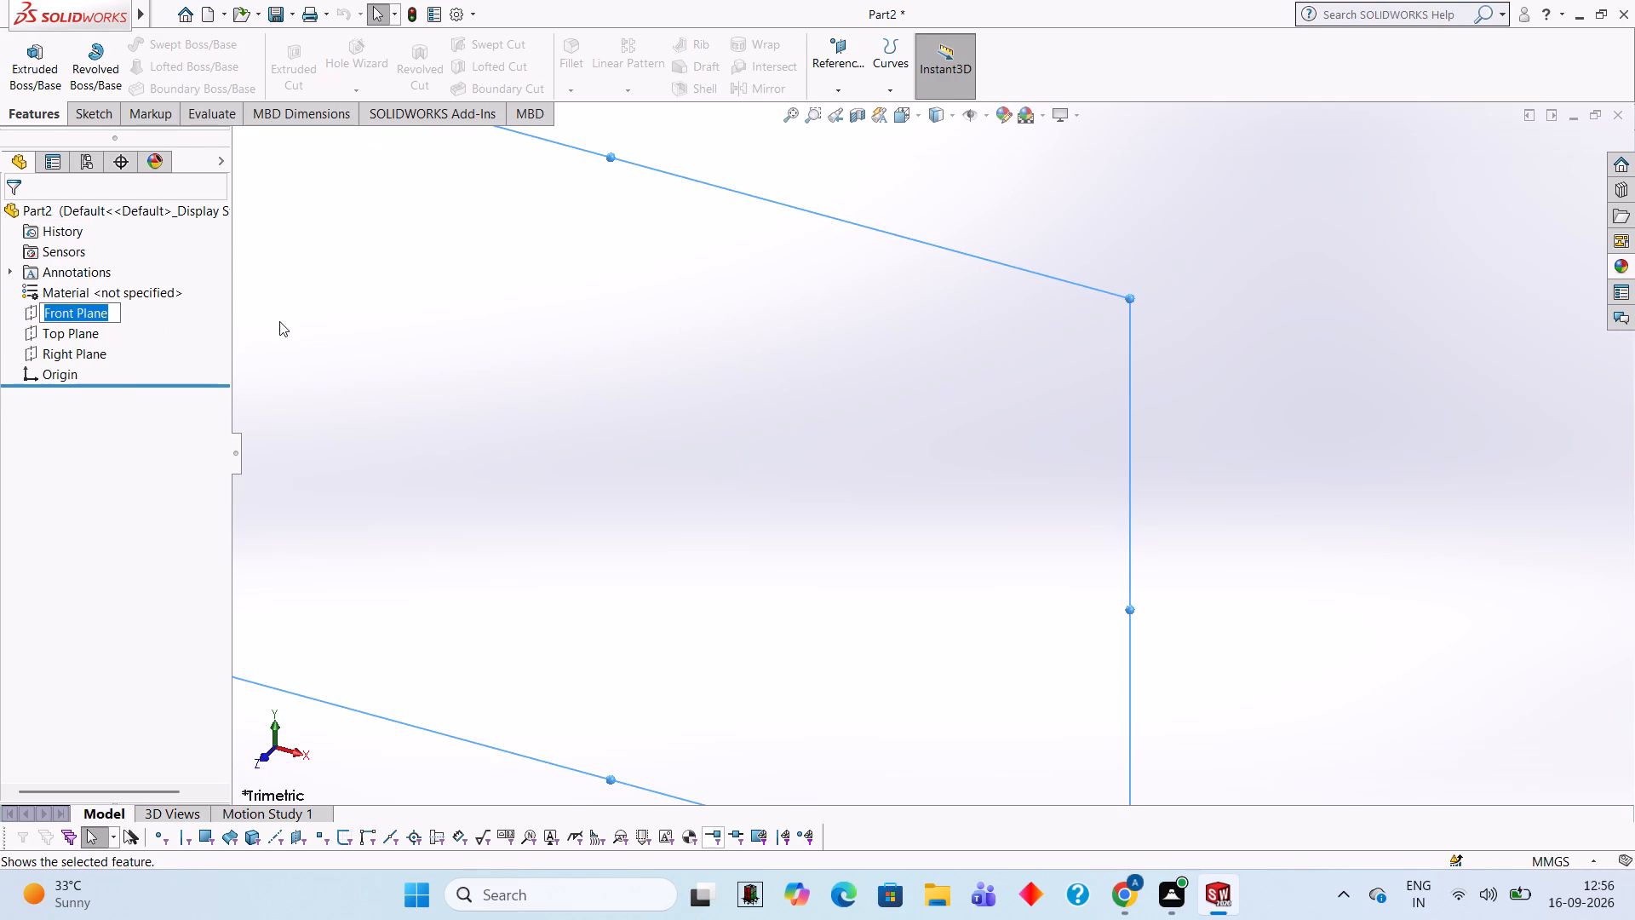
pyautogui.click(413, 284)
pyautogui.click(72, 313)
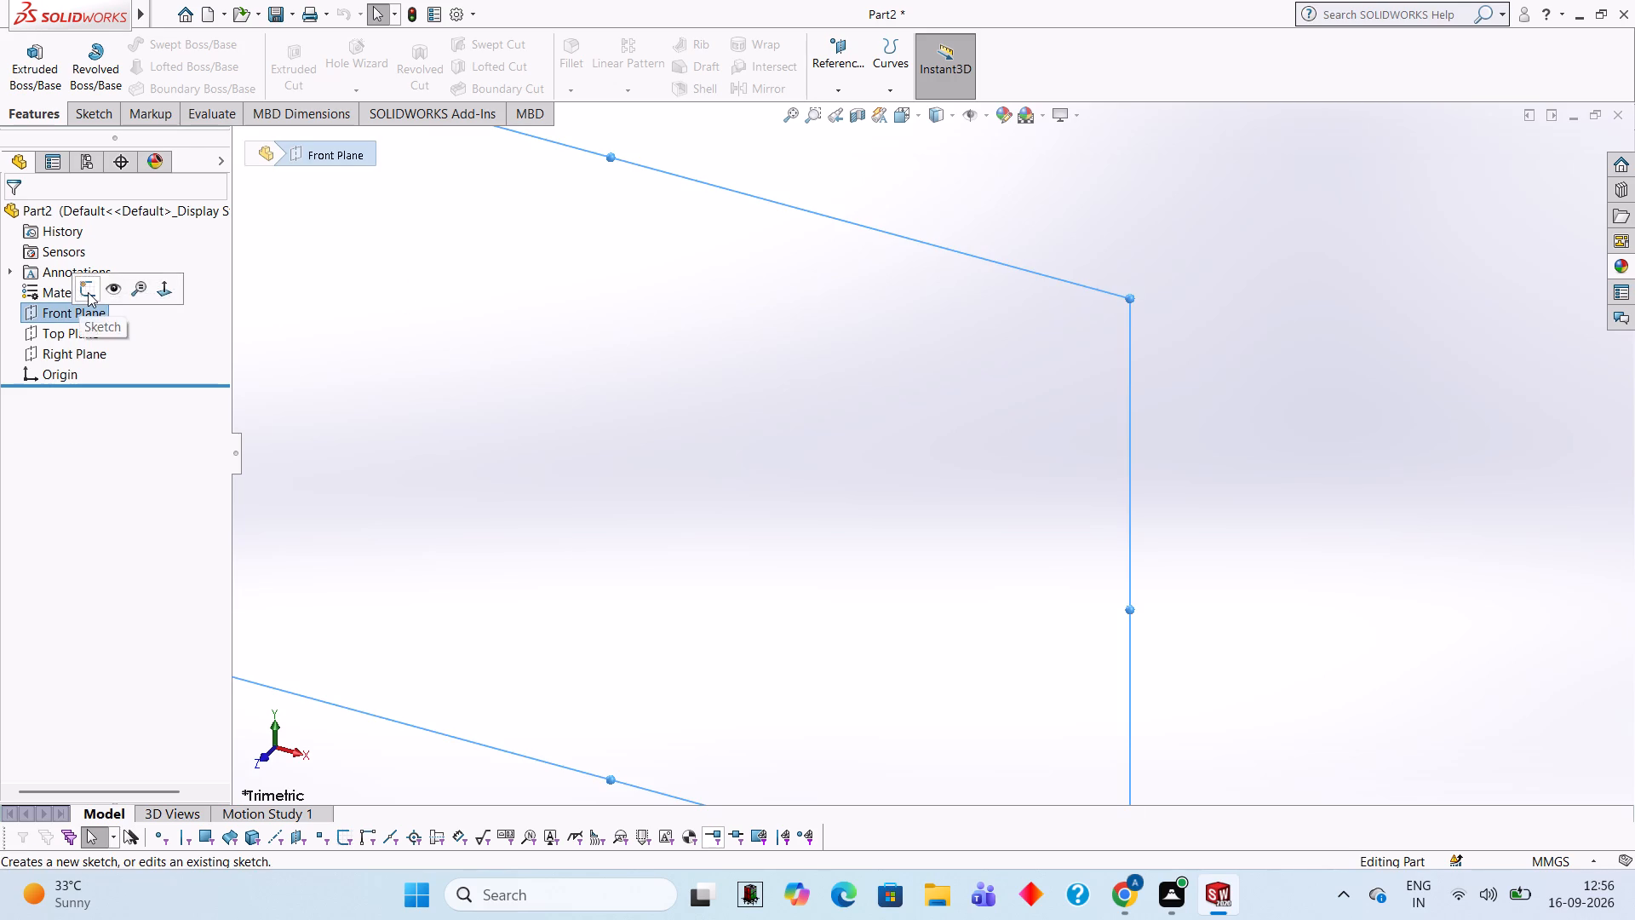
pyautogui.click(88, 292)
pyautogui.click(769, 379)
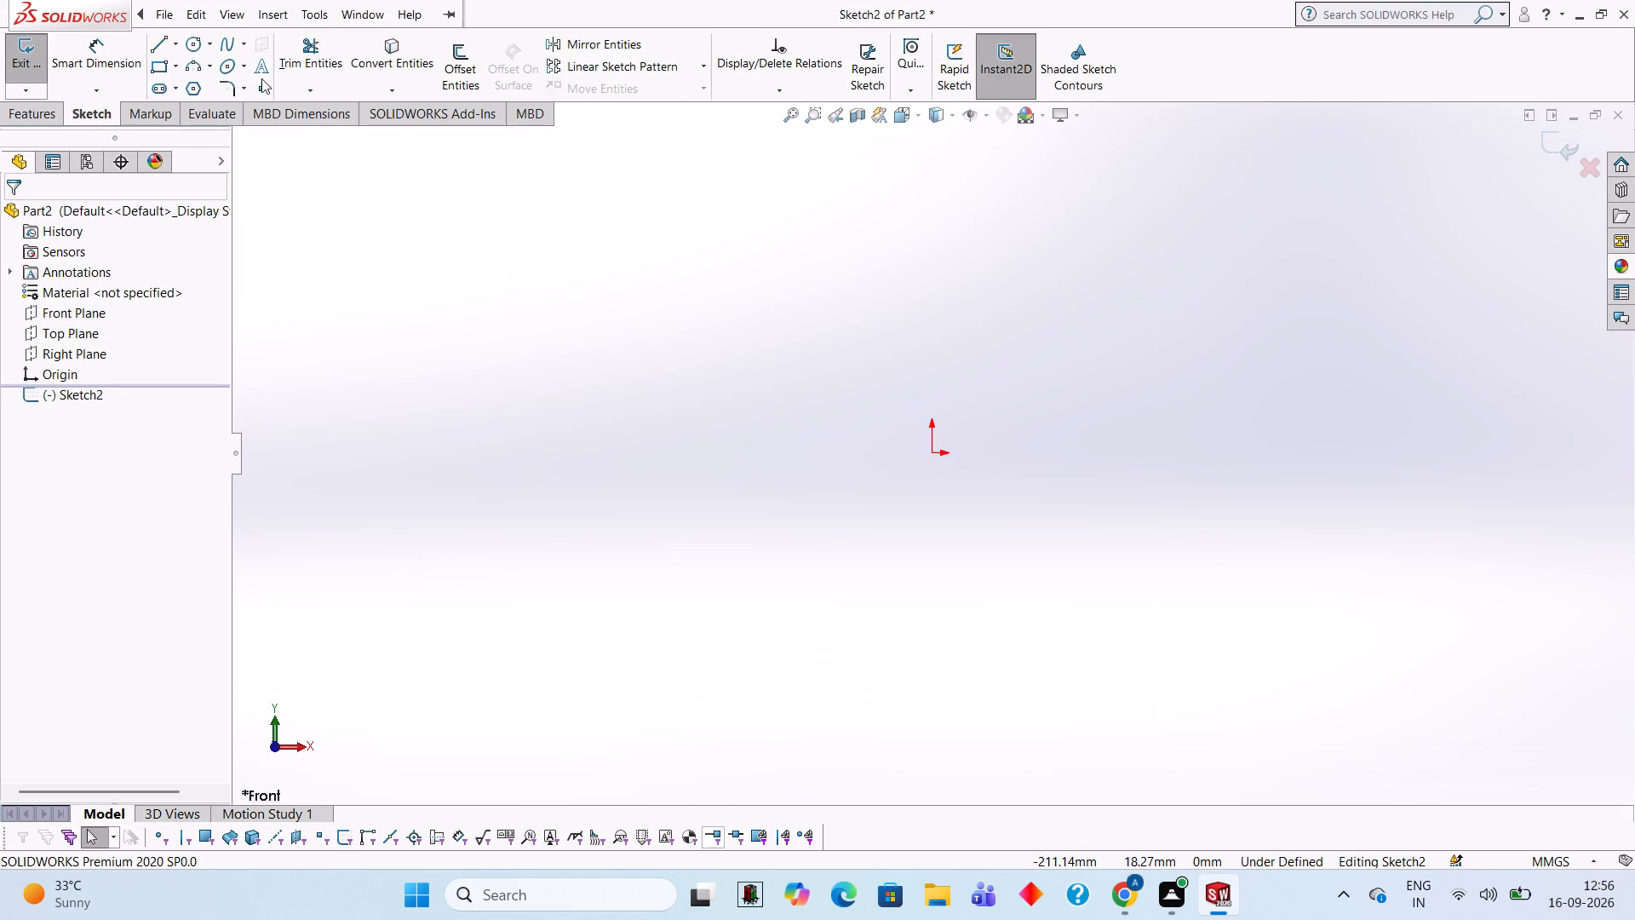
# Draw a 55 mm vertical line straight down from the origin.
pyautogui.click(163, 33)
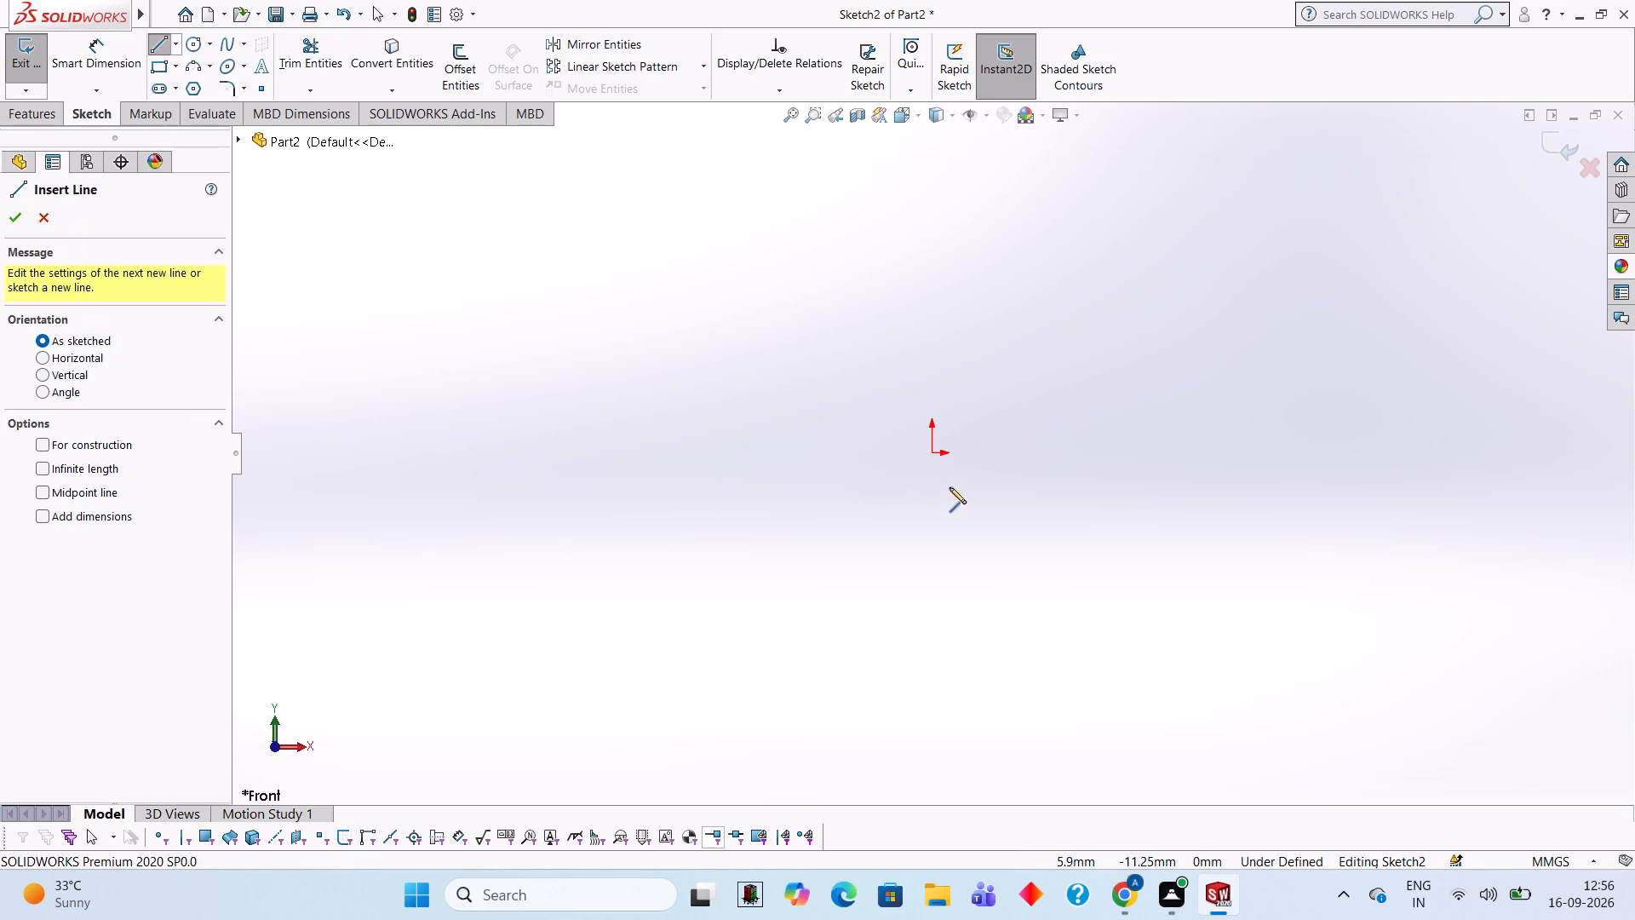
pyautogui.click(932, 454)
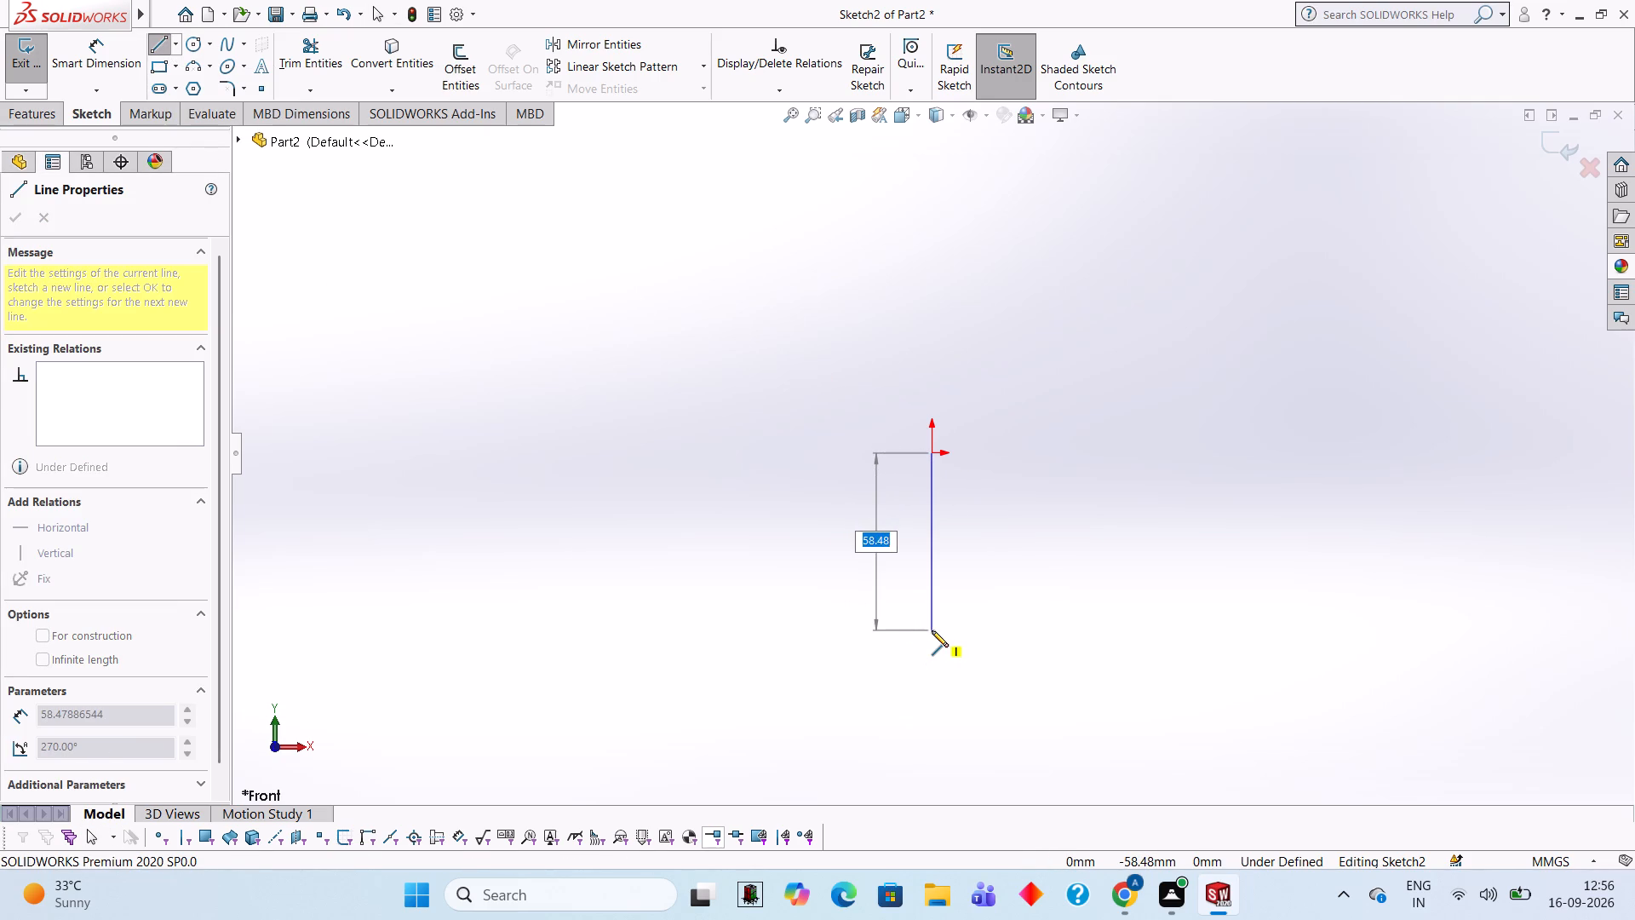
pyautogui.write('55')
pyautogui.press('Return')
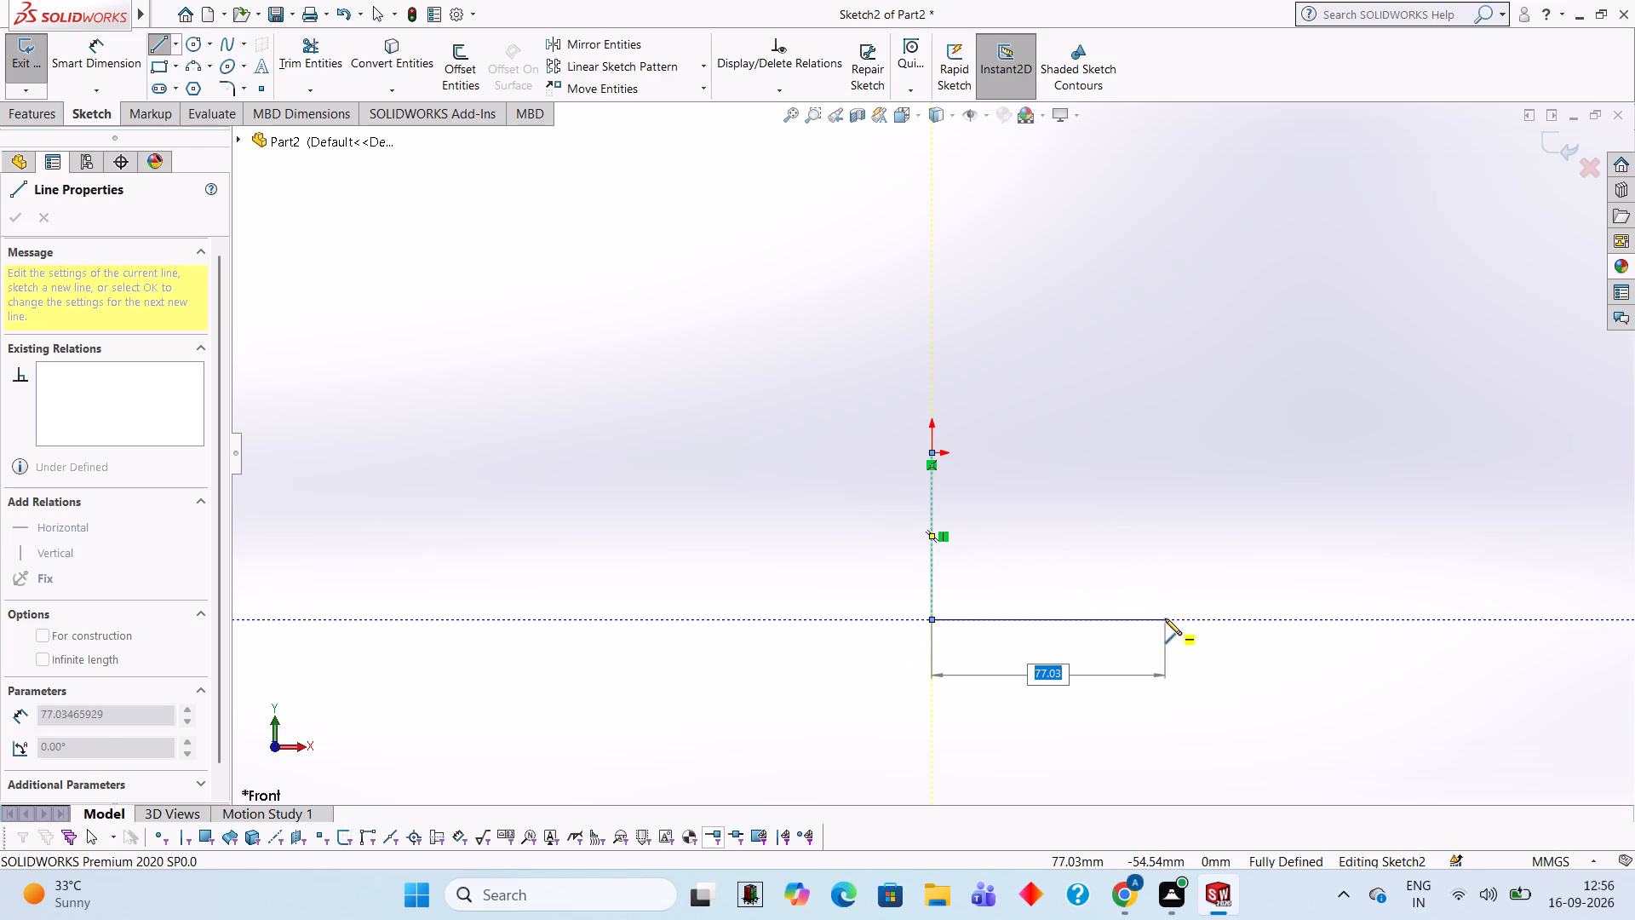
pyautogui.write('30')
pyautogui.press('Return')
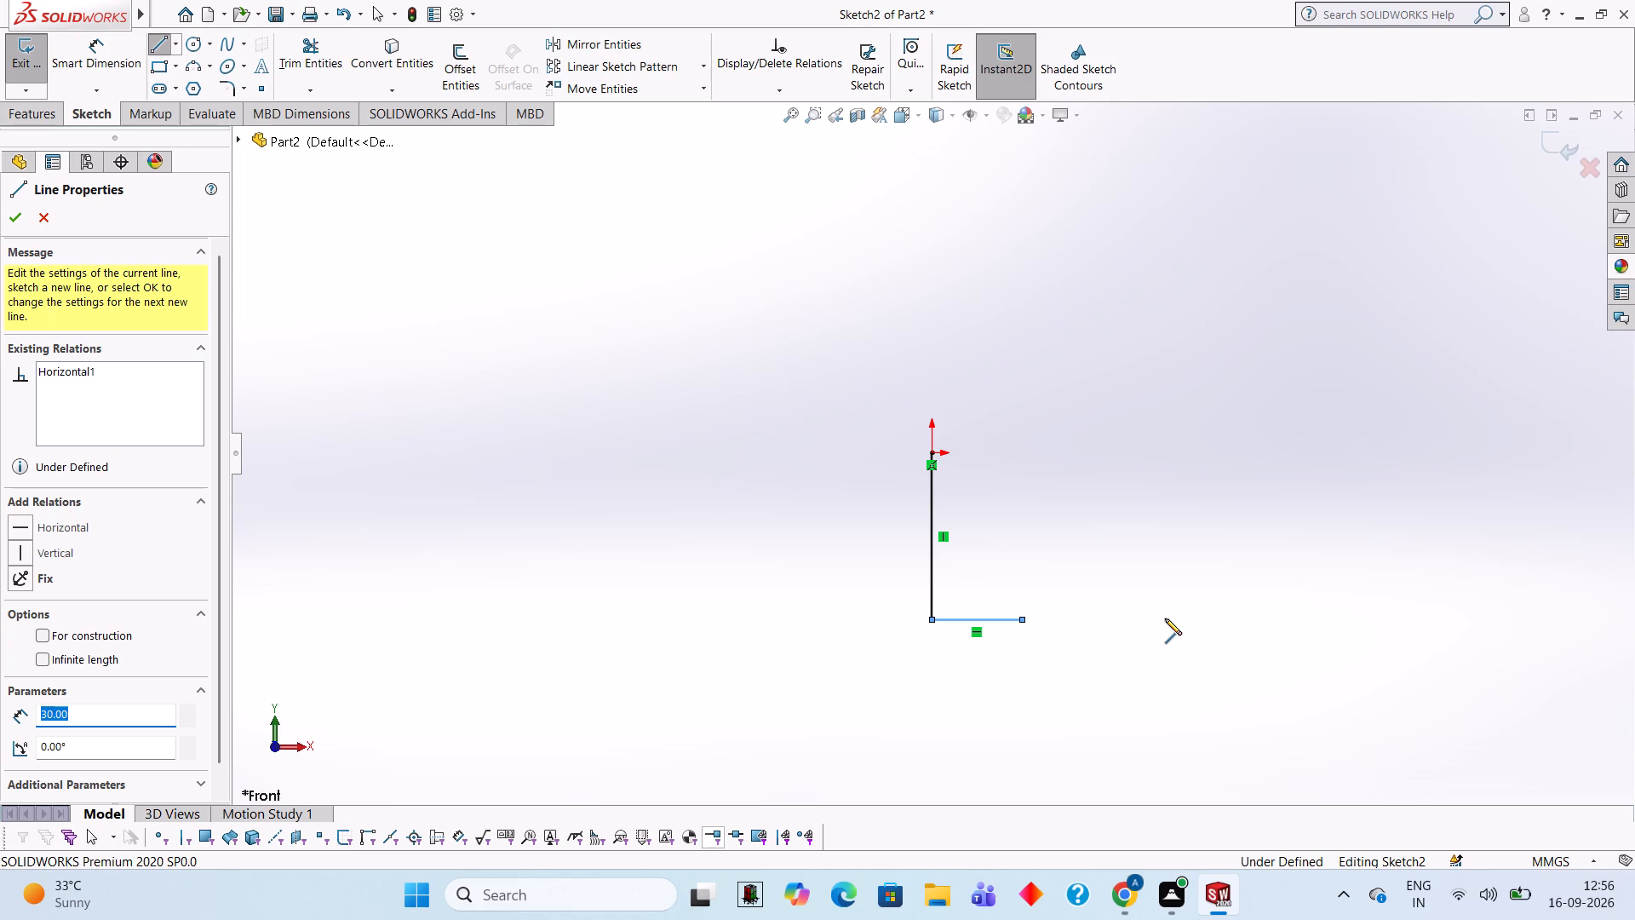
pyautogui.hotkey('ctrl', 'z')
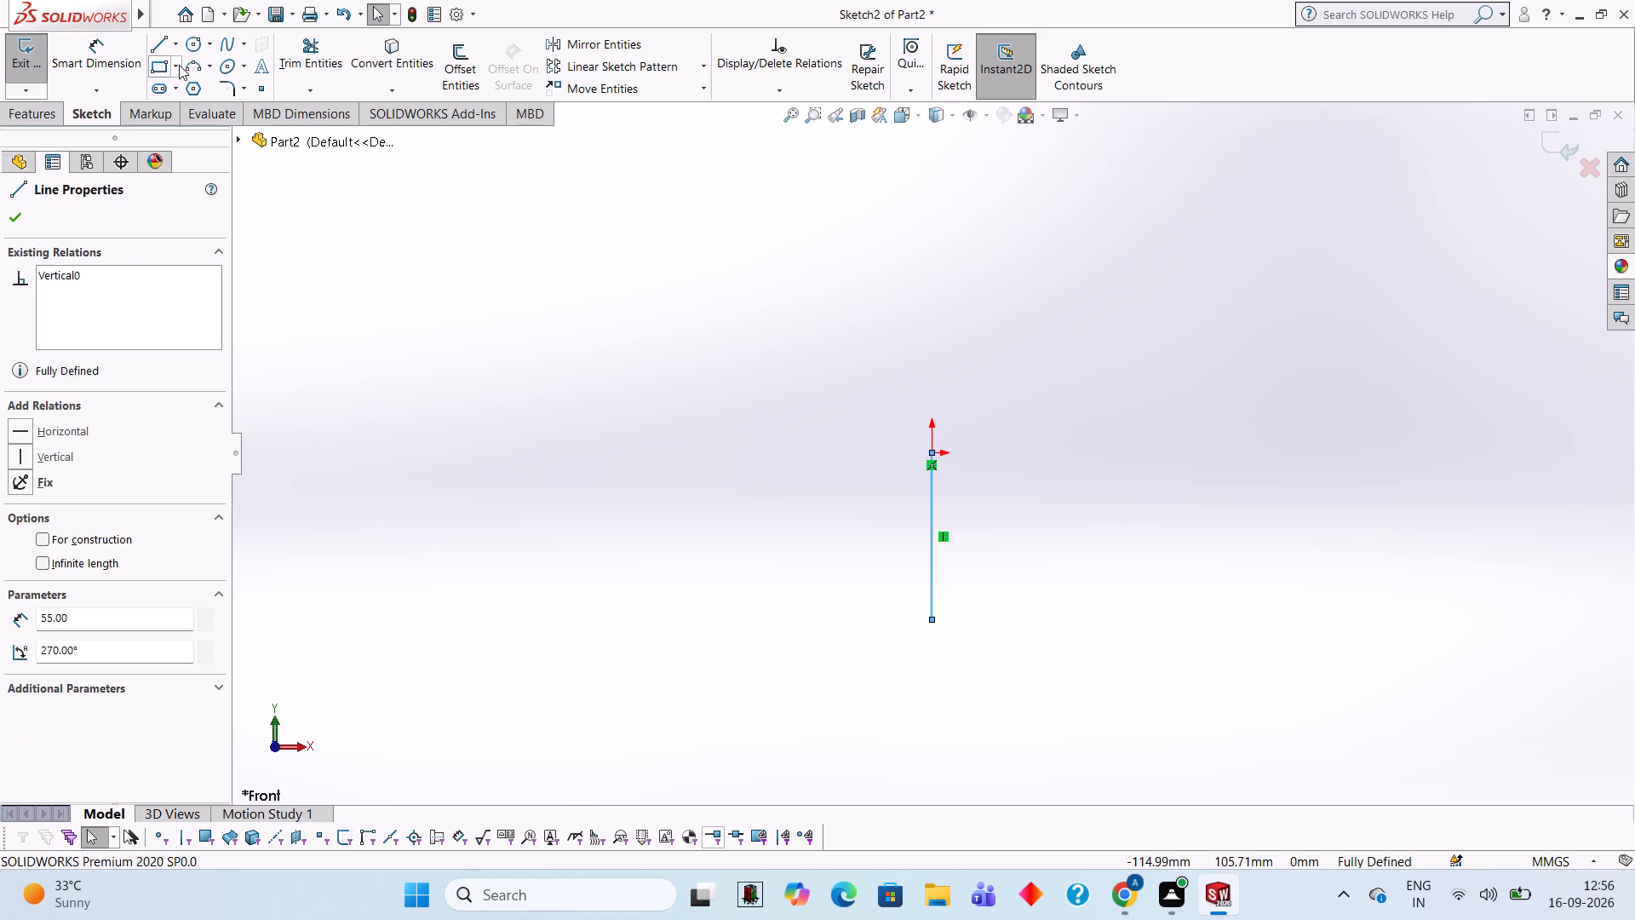
# From the vertical line's lower end, draw a 110 mm horizontal base line in positive X and a 15 mm vertical line up from its end.
pyautogui.click(152, 37)
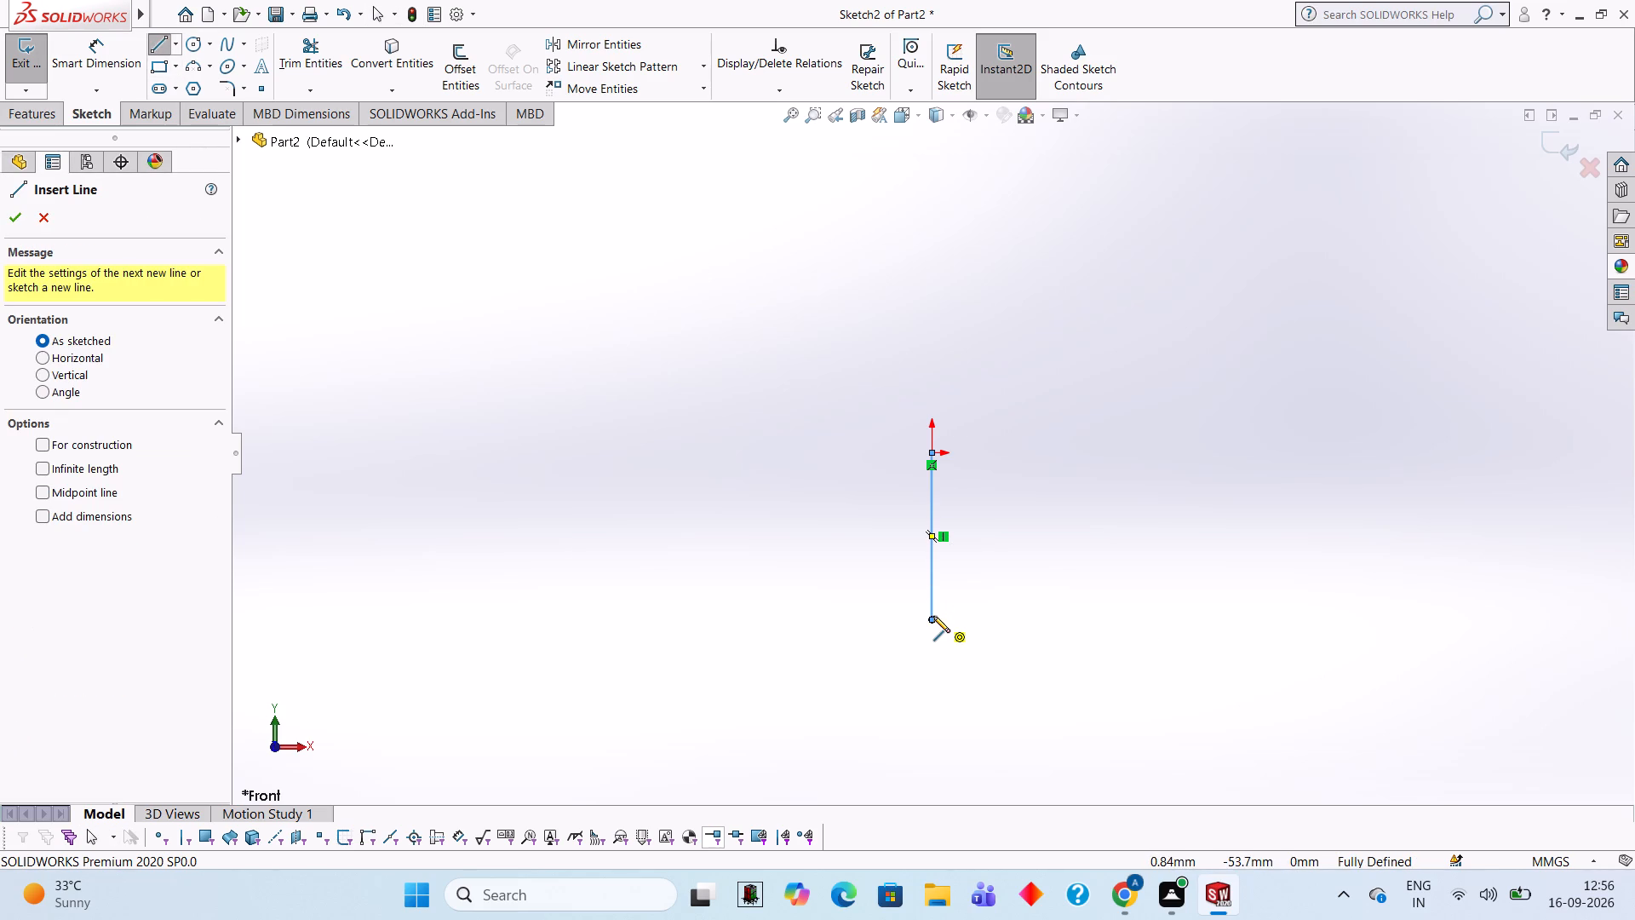
pyautogui.click(929, 617)
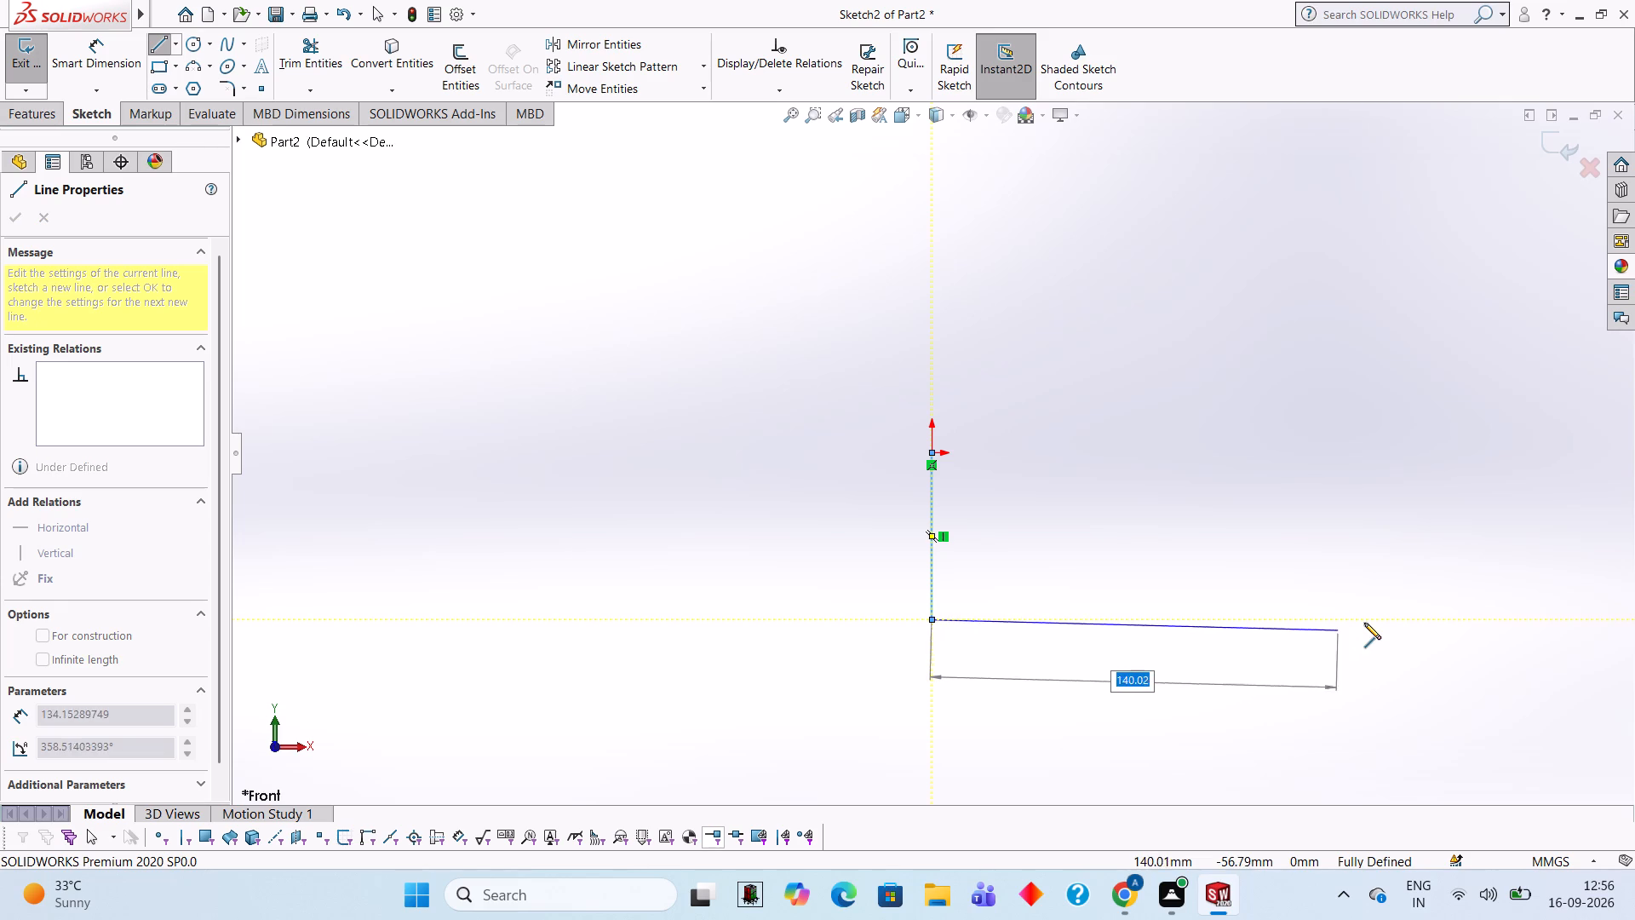
pyautogui.write('110')
pyautogui.press('Return')
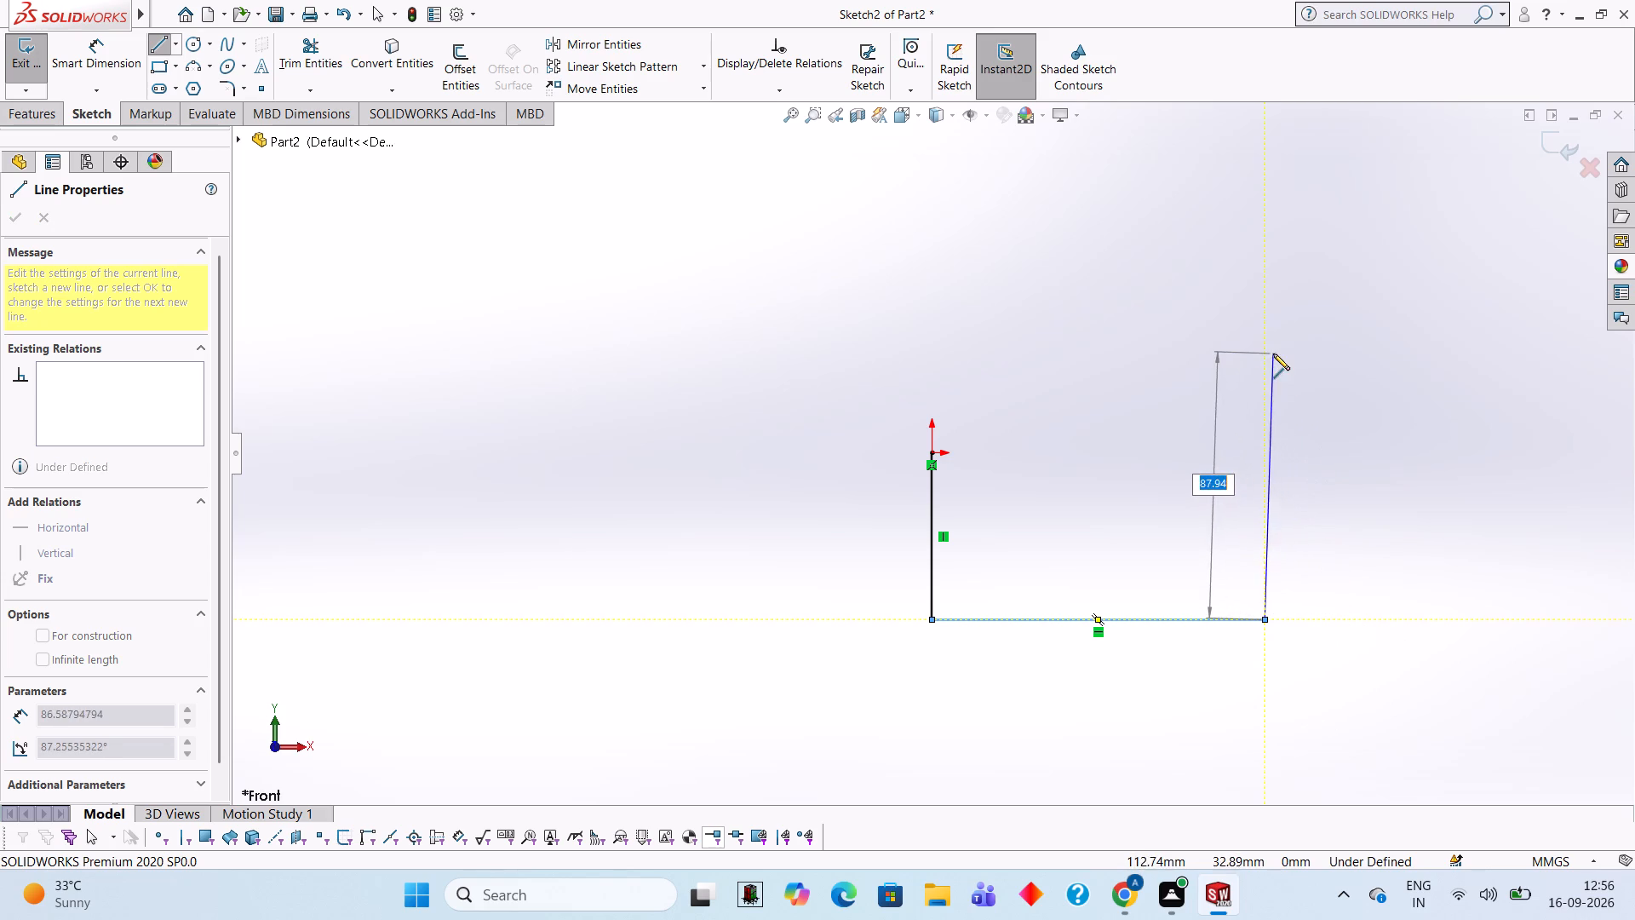
pyautogui.write('15')
pyautogui.press('Return')
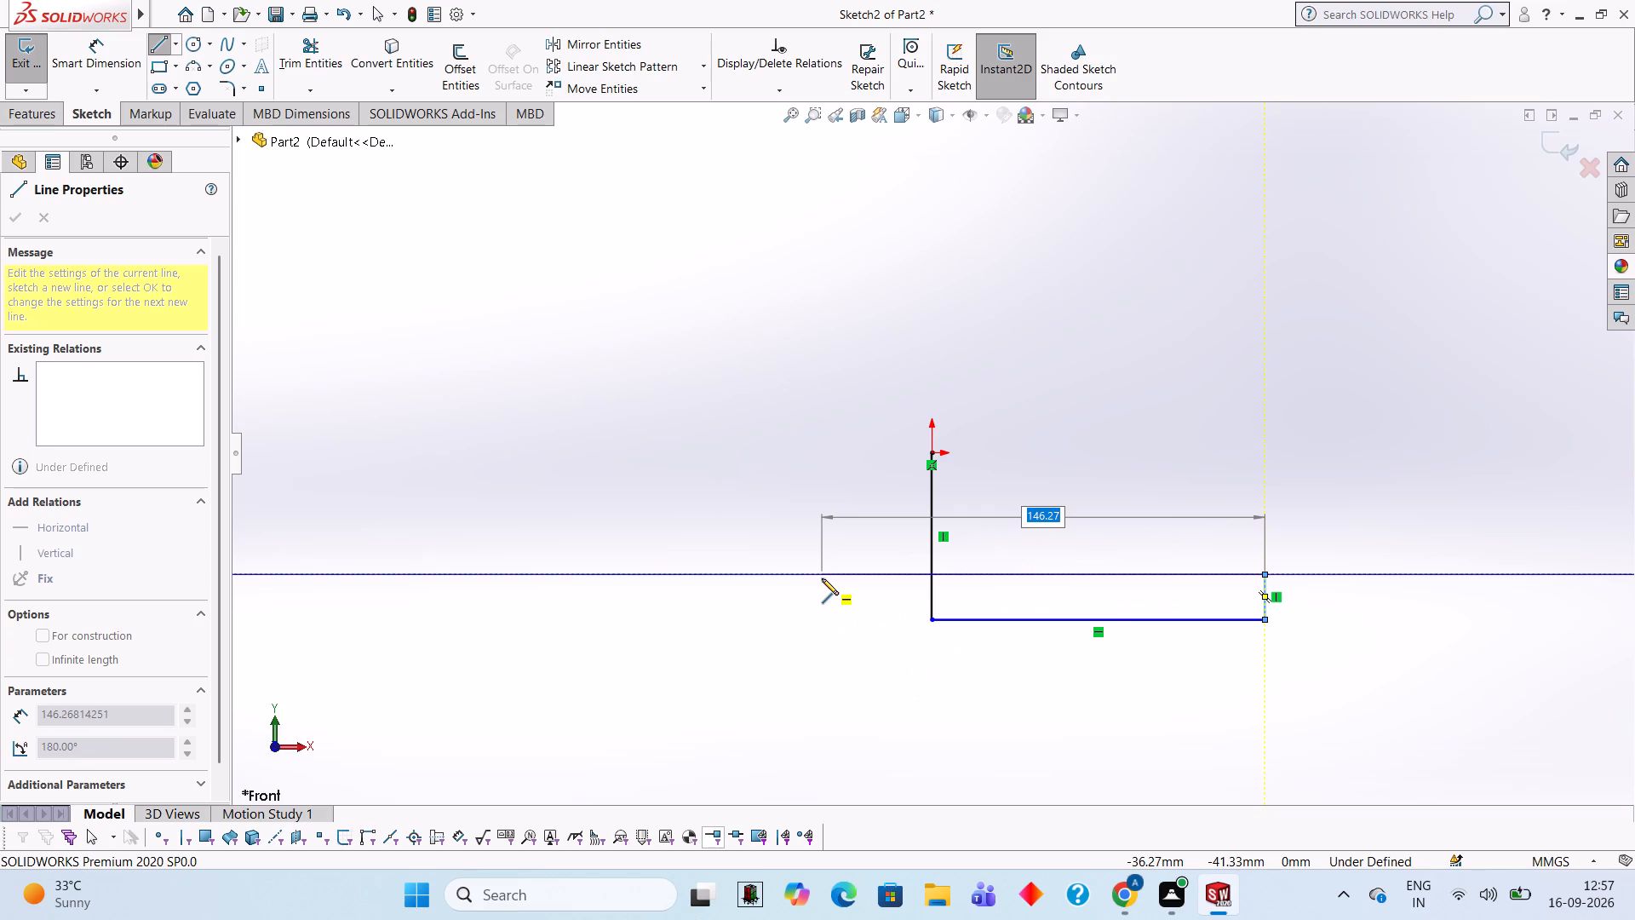
# Continue the profile 35 mm horizontally back inward and 5 mm vertically down.
pyautogui.press('3')
pyautogui.press('5')
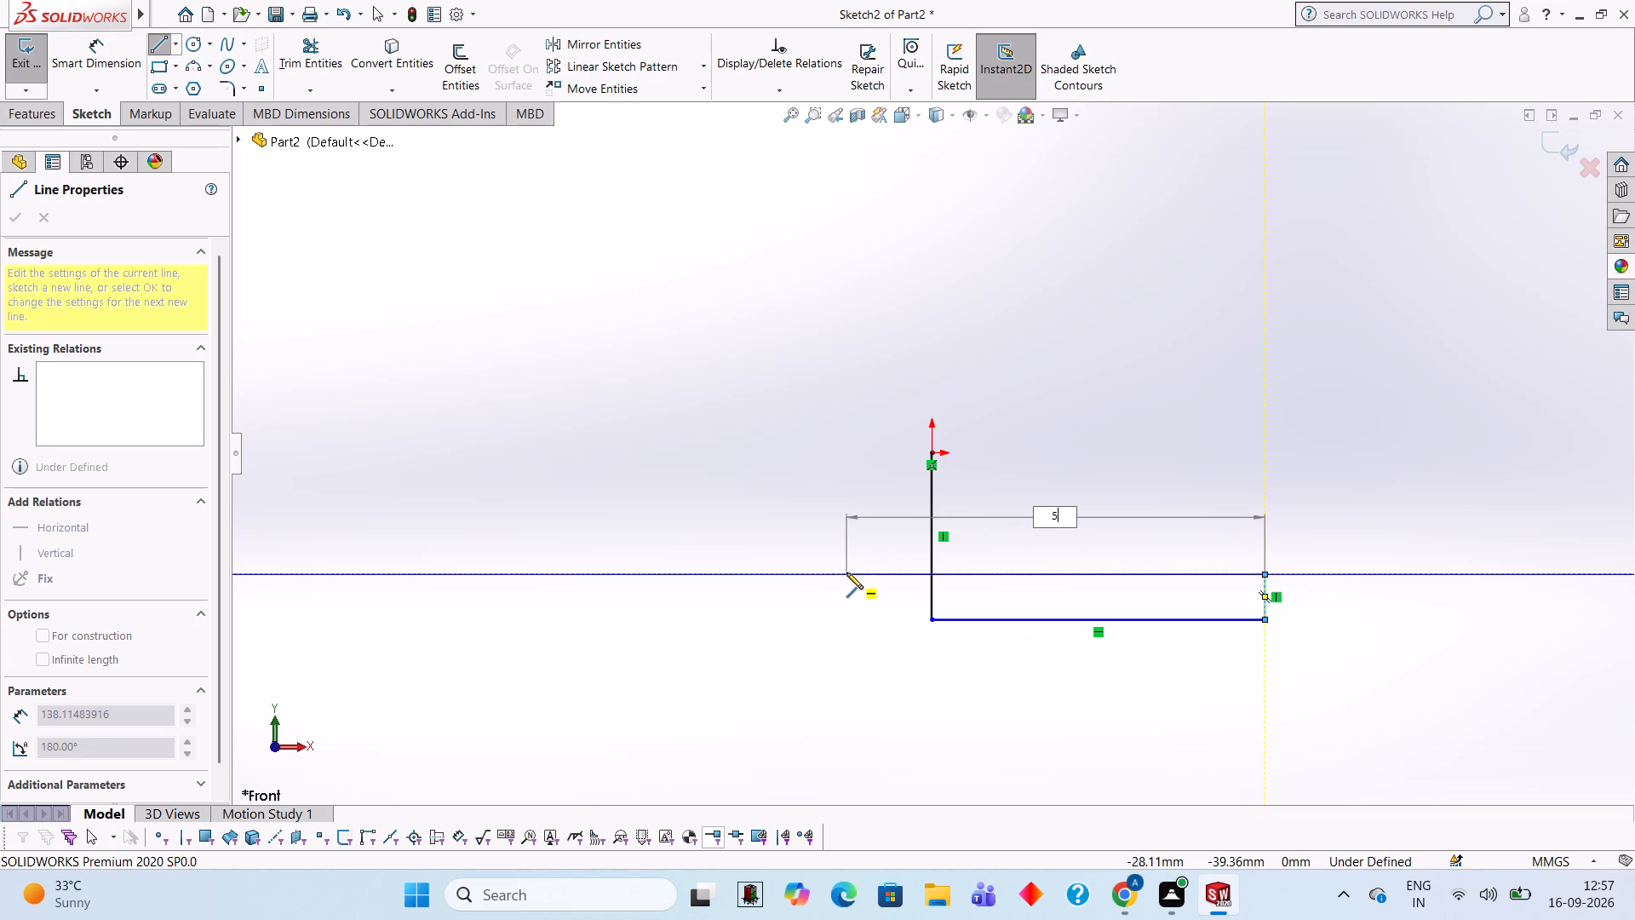
pyautogui.press('BackSpace')
pyautogui.write('35')
pyautogui.press('Return')
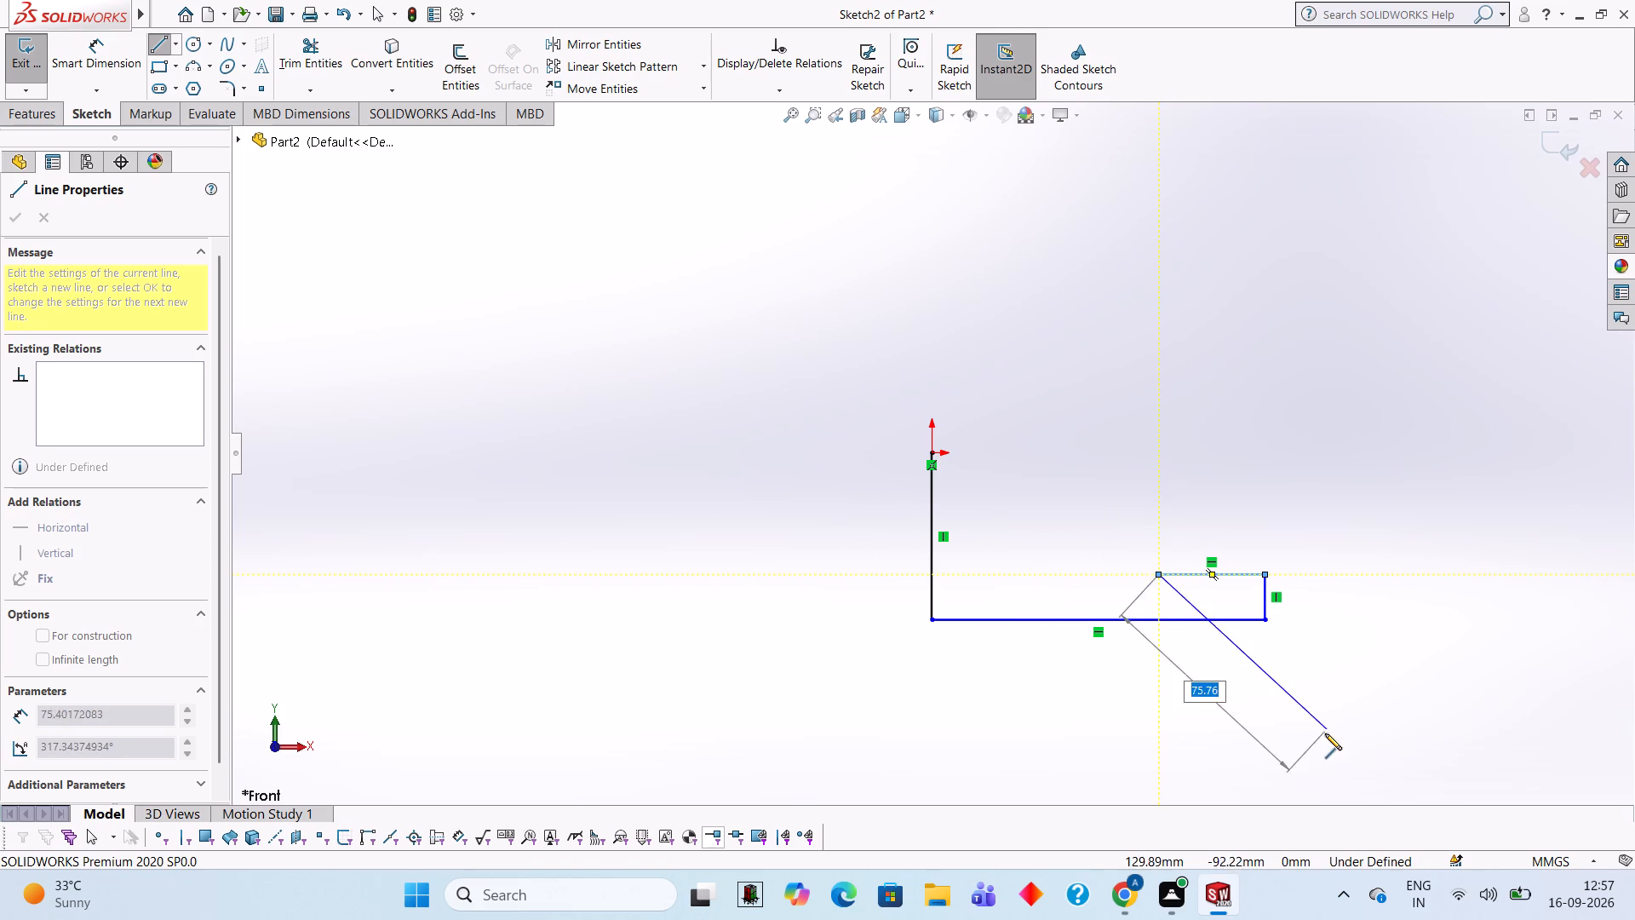
pyautogui.press('5')
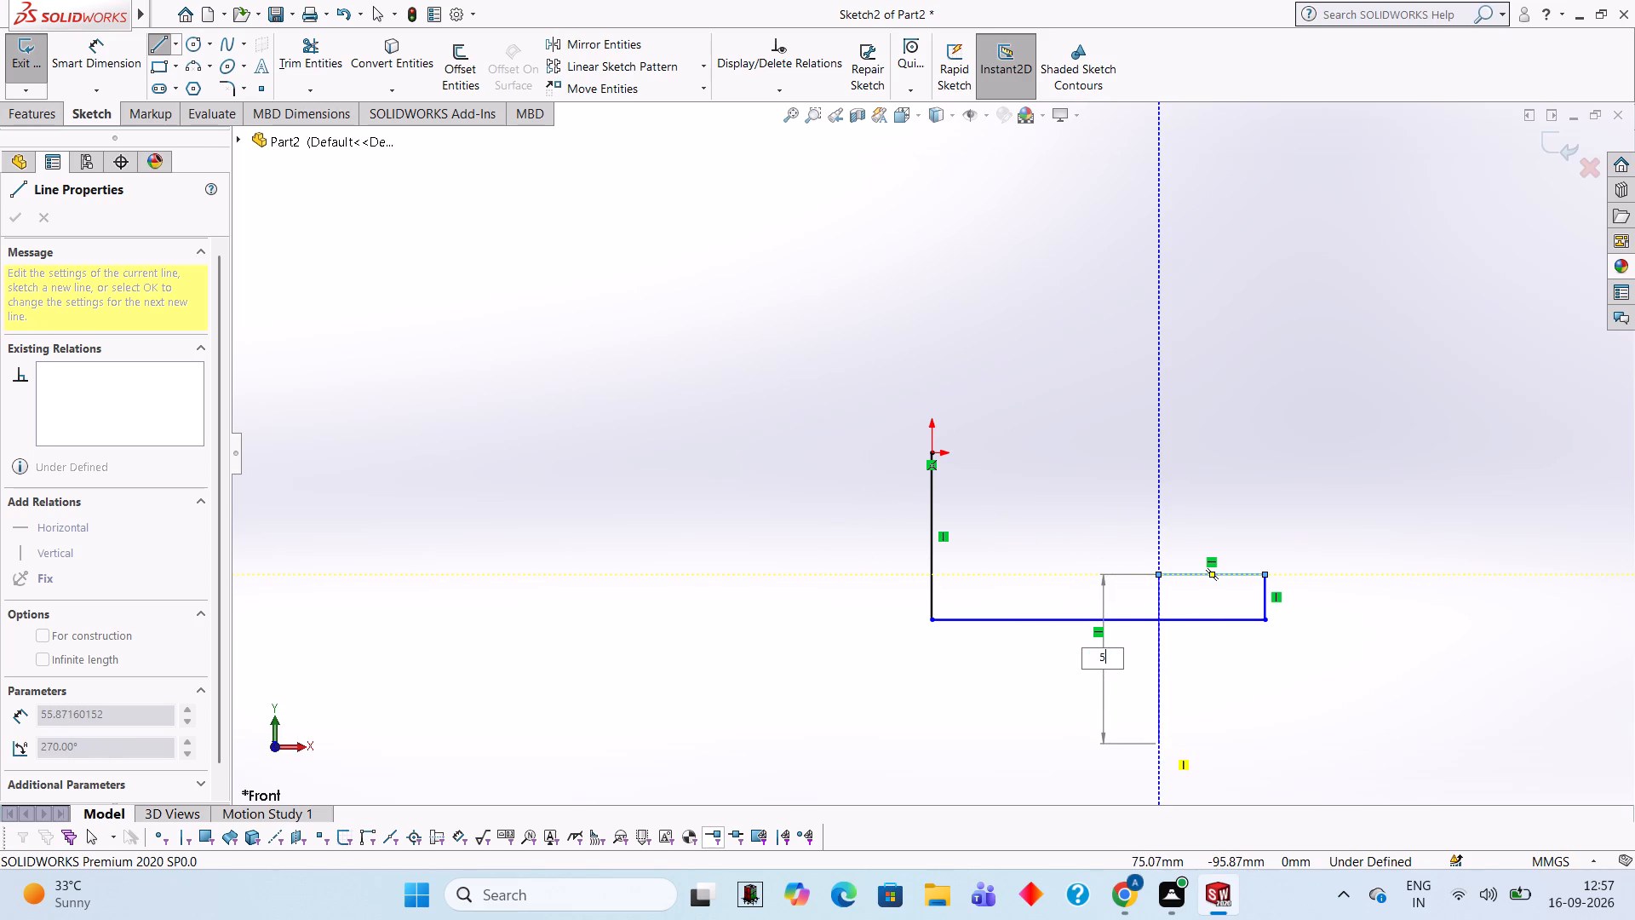
pyautogui.press('Return')
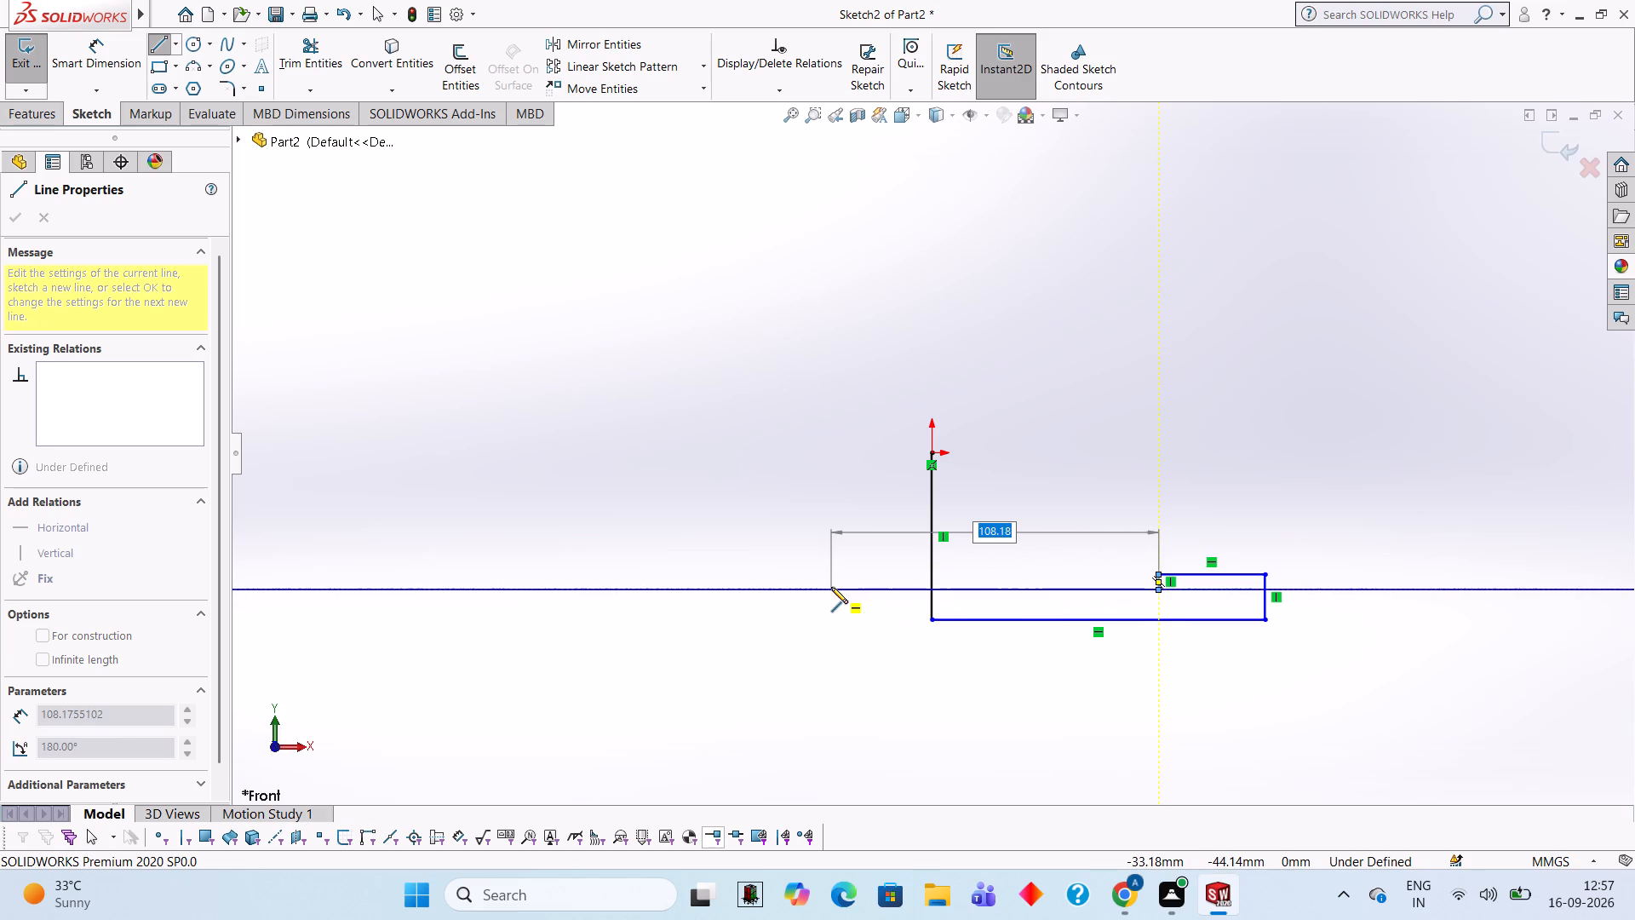
# Calculate 60 minus 35 in Calculator and close it.
pyautogui.write('60')
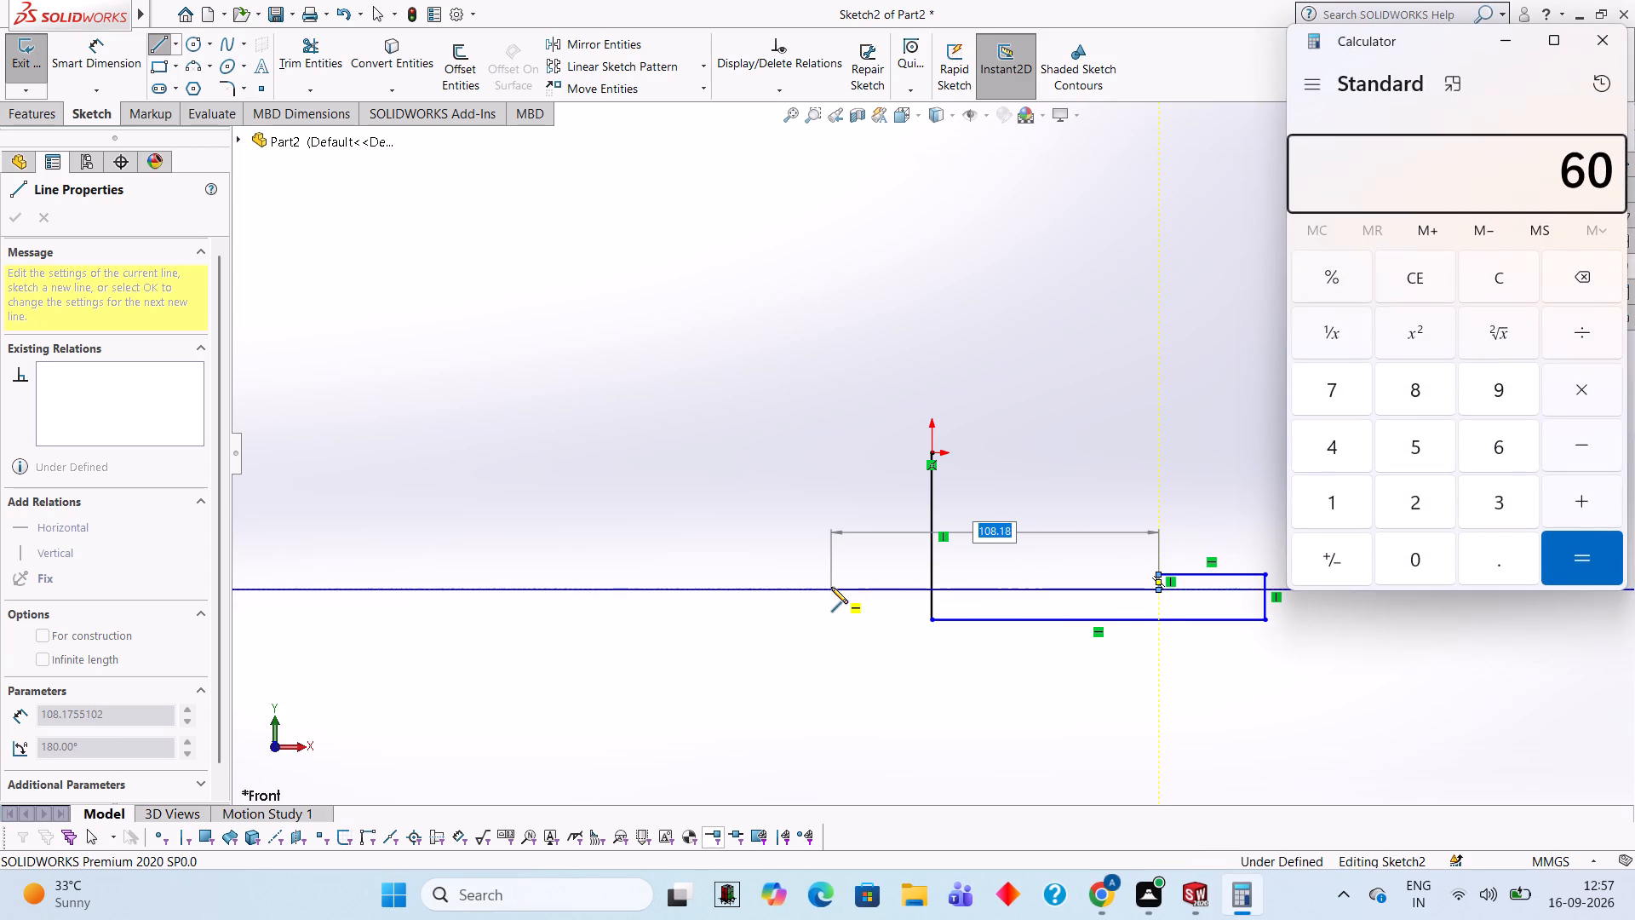
pyautogui.press('-')
pyautogui.write('35')
pyautogui.press('Return')
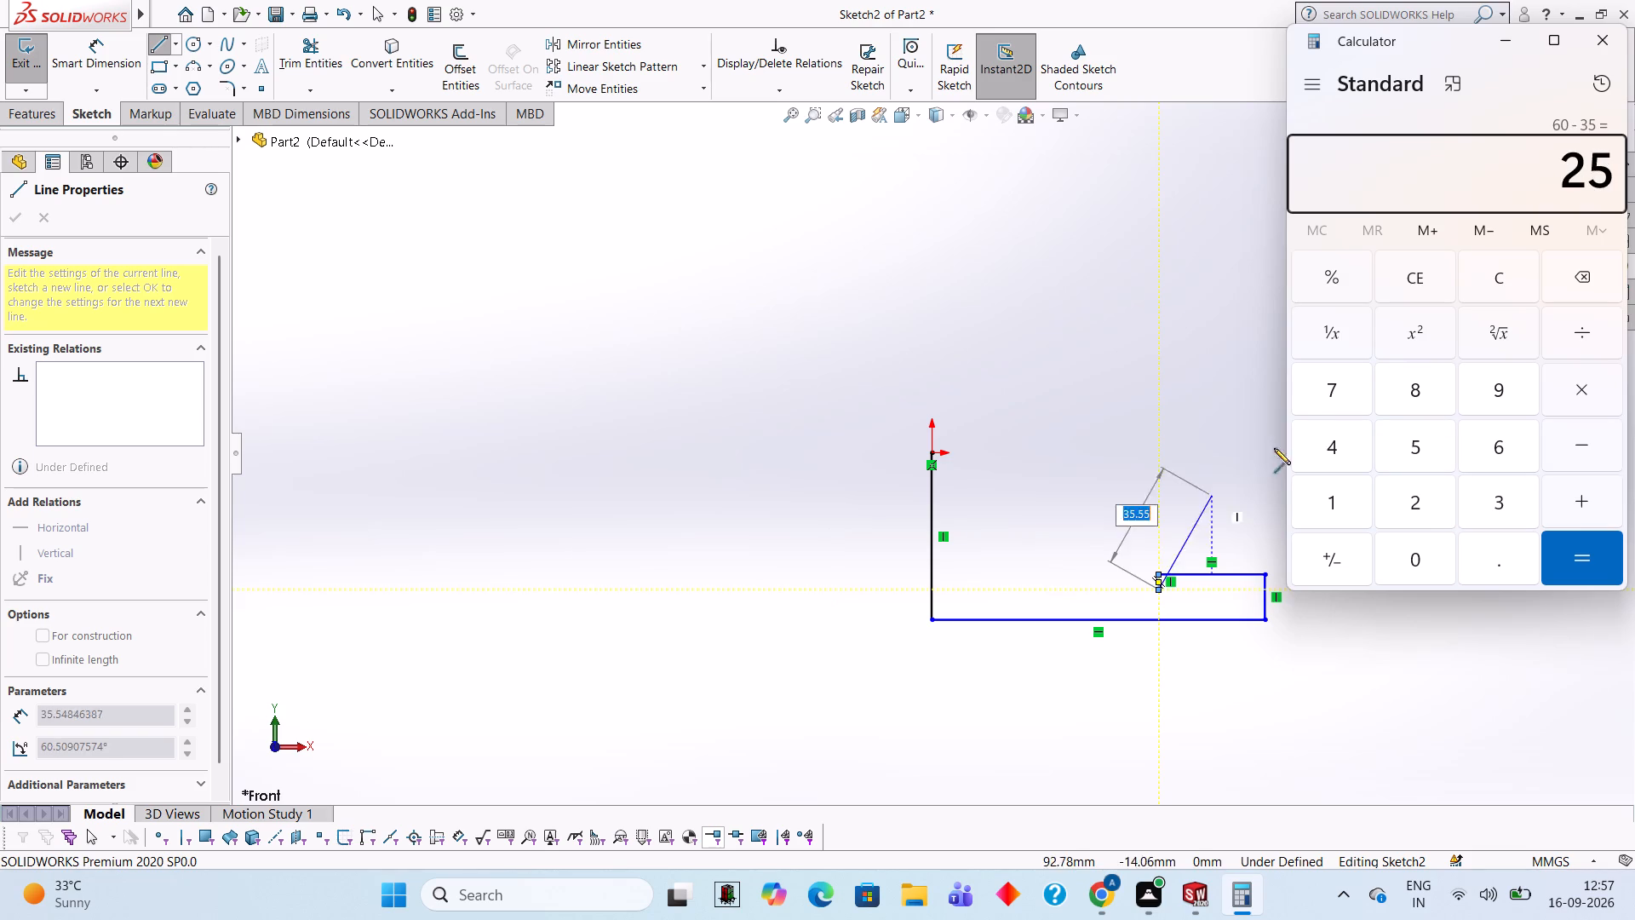
pyautogui.click(1596, 34)
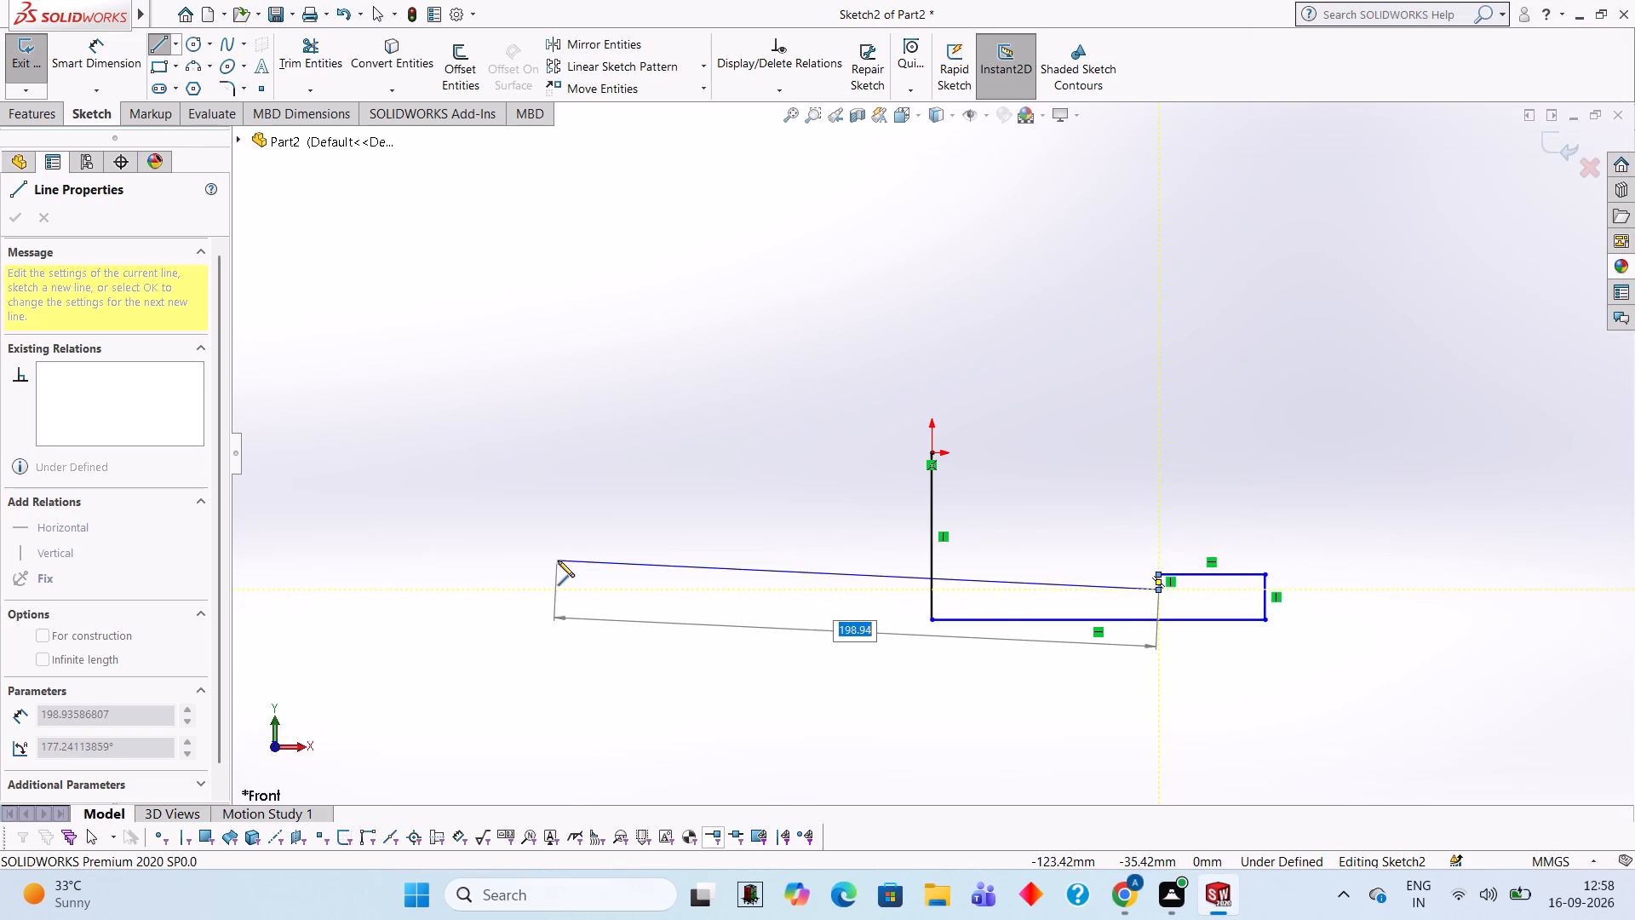
# Outline the recess by continuing 25 mm horizontally inward, 30 mm vertically up and 25 mm horizontally back outward.
pyautogui.write('25')
pyautogui.press('Return')
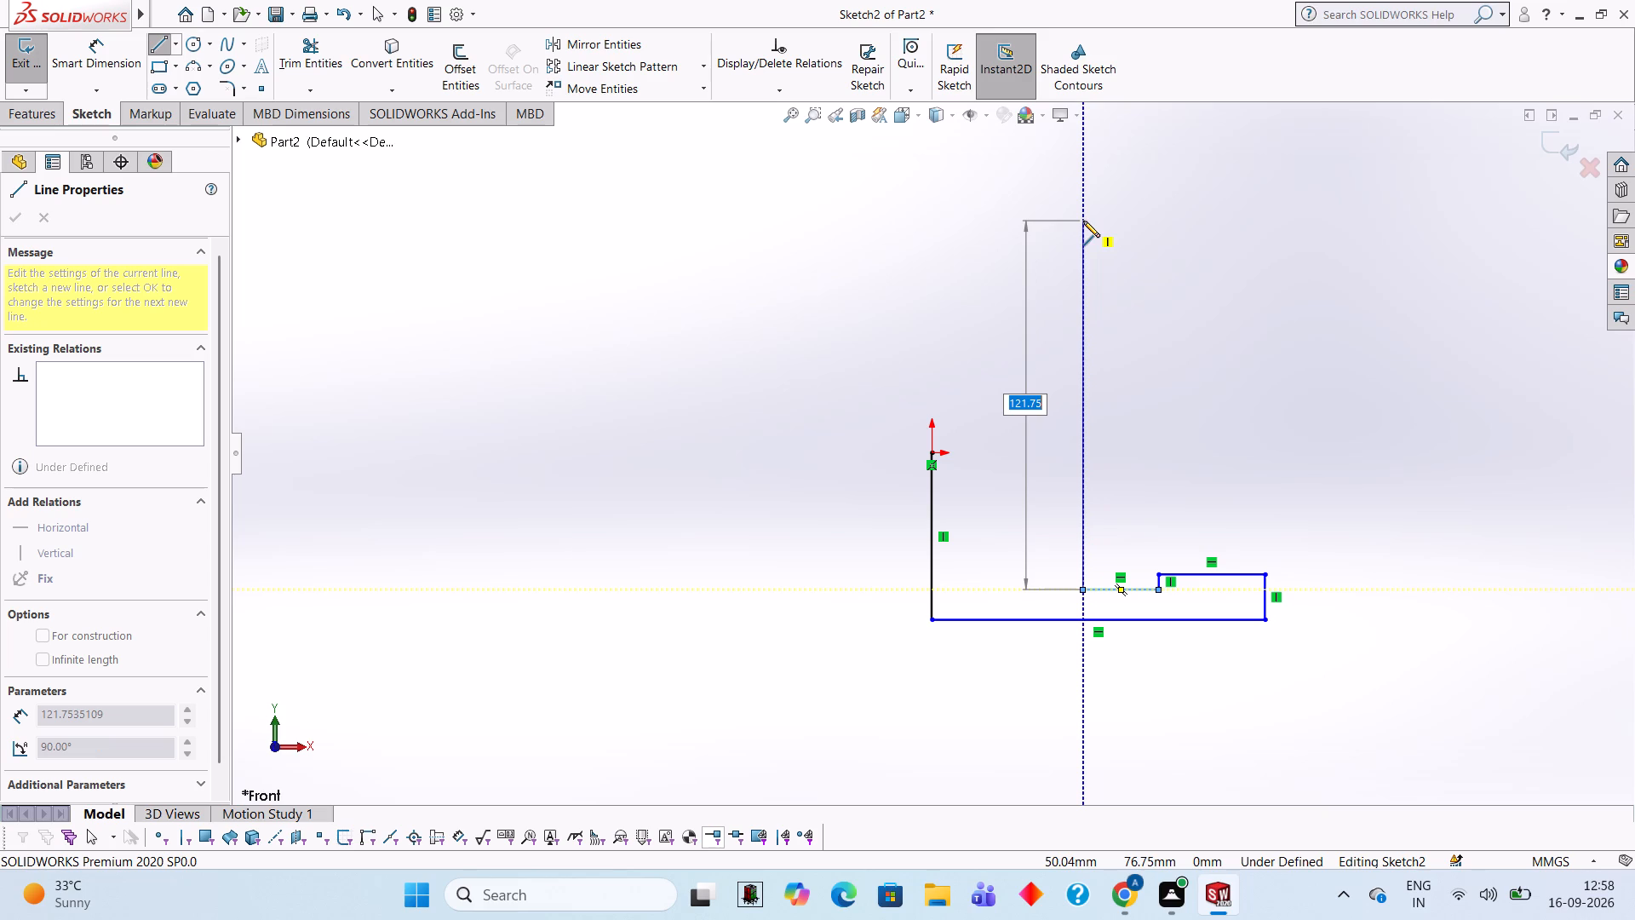
pyautogui.write('30')
pyautogui.press('Return')
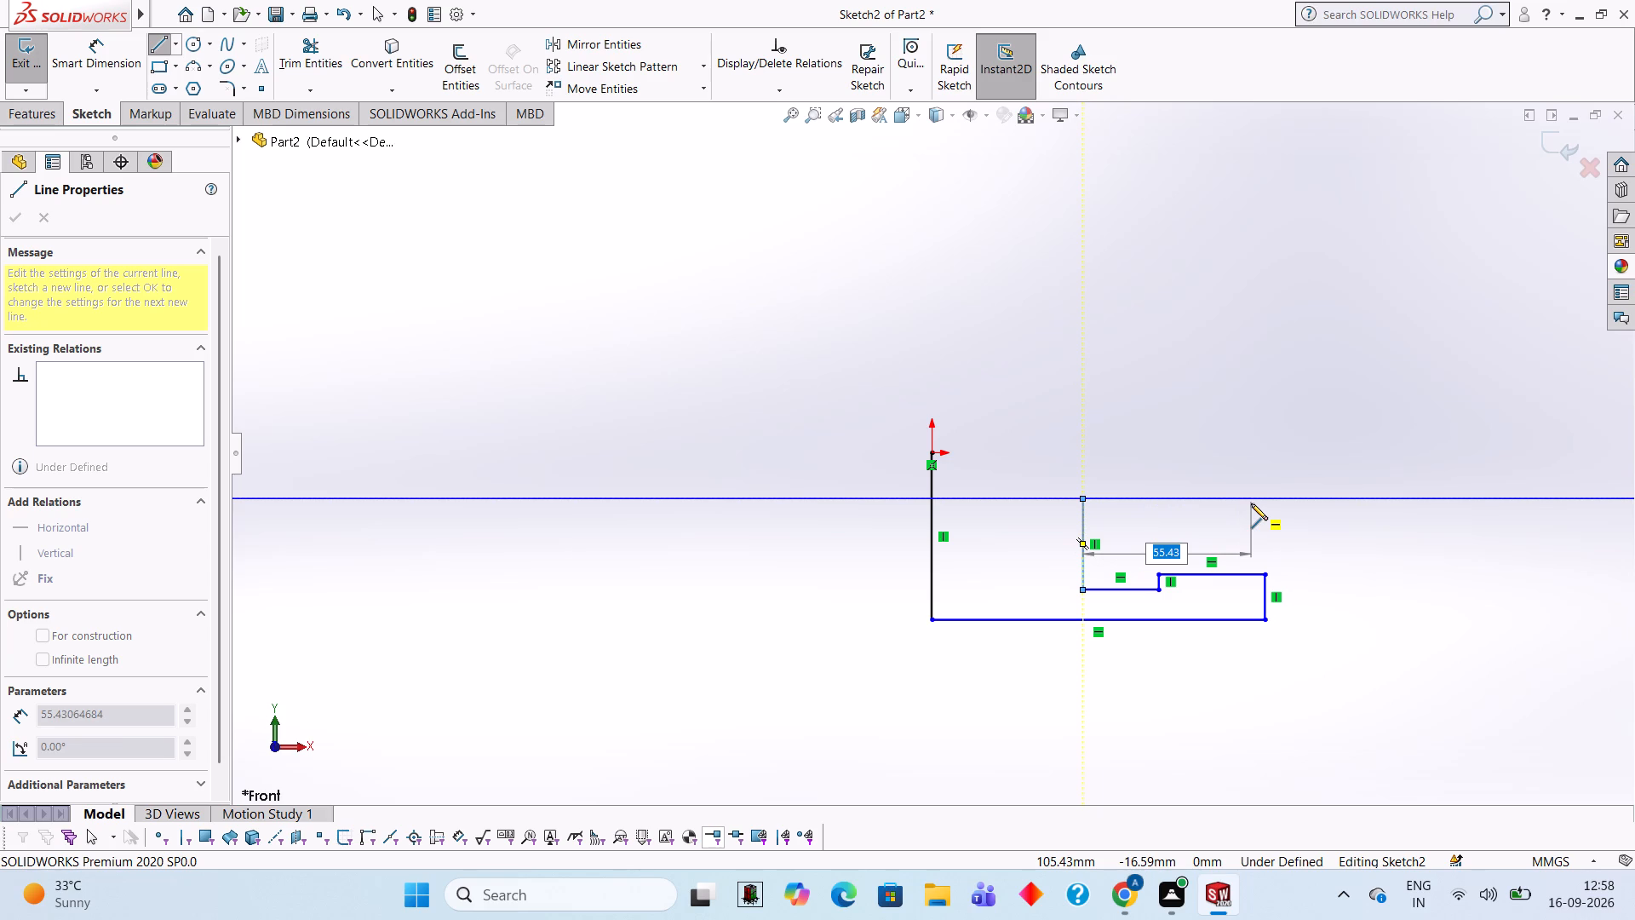
pyautogui.write('25')
pyautogui.press('Return')
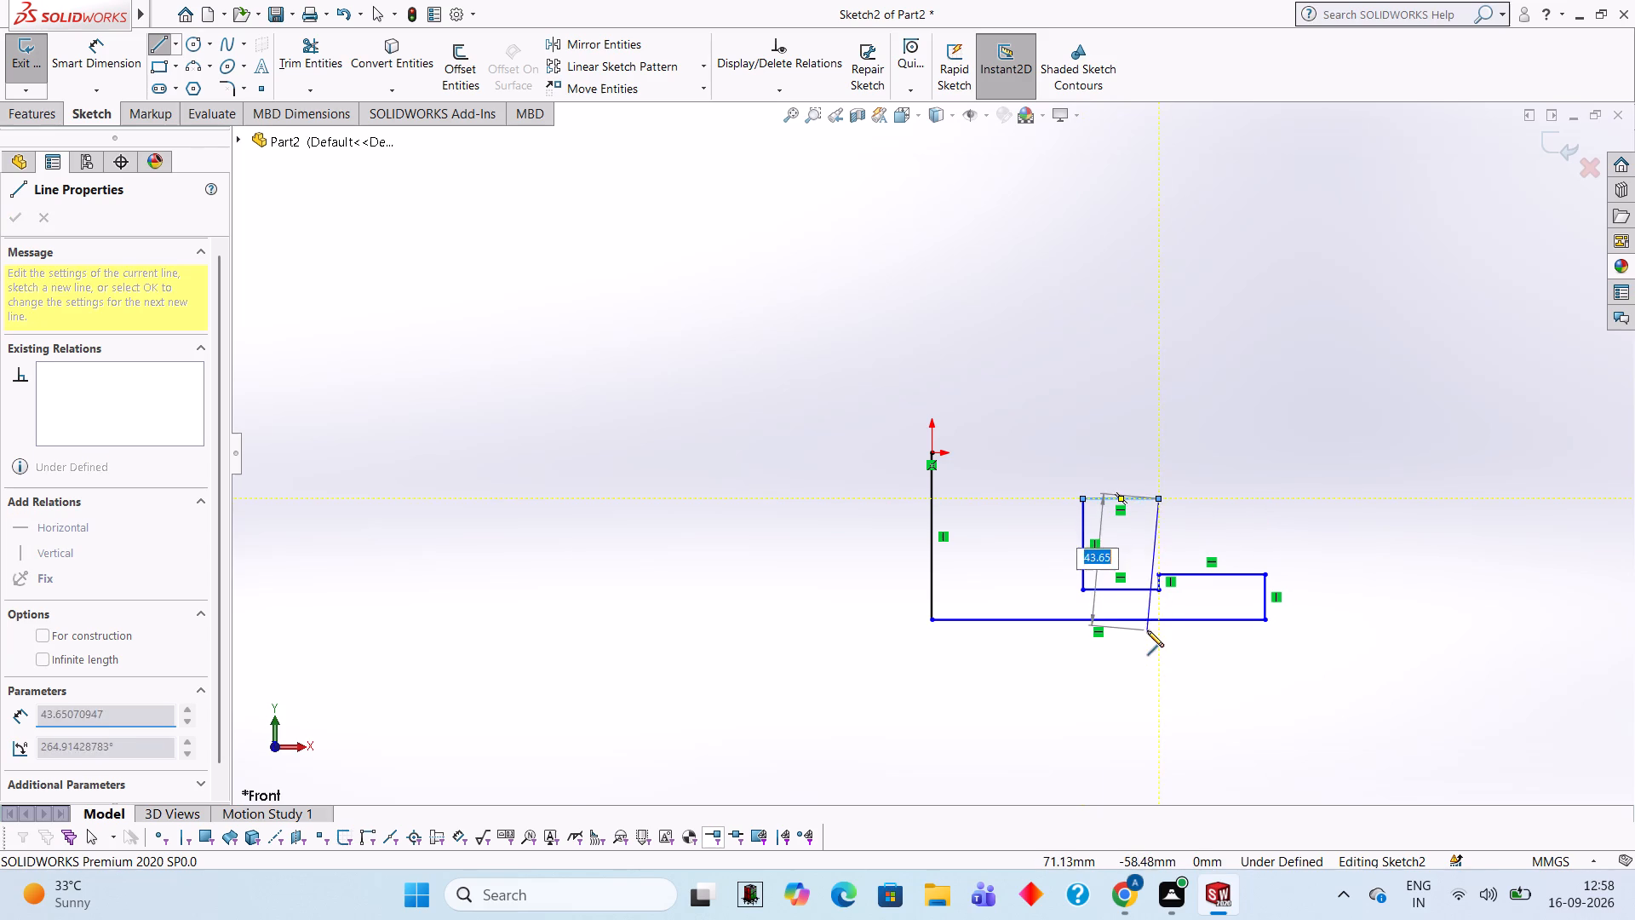
# Continue the profile 5 mm vertically down and 35 mm horizontally outward, ending in line with the base line's outer end.
pyautogui.press('5')
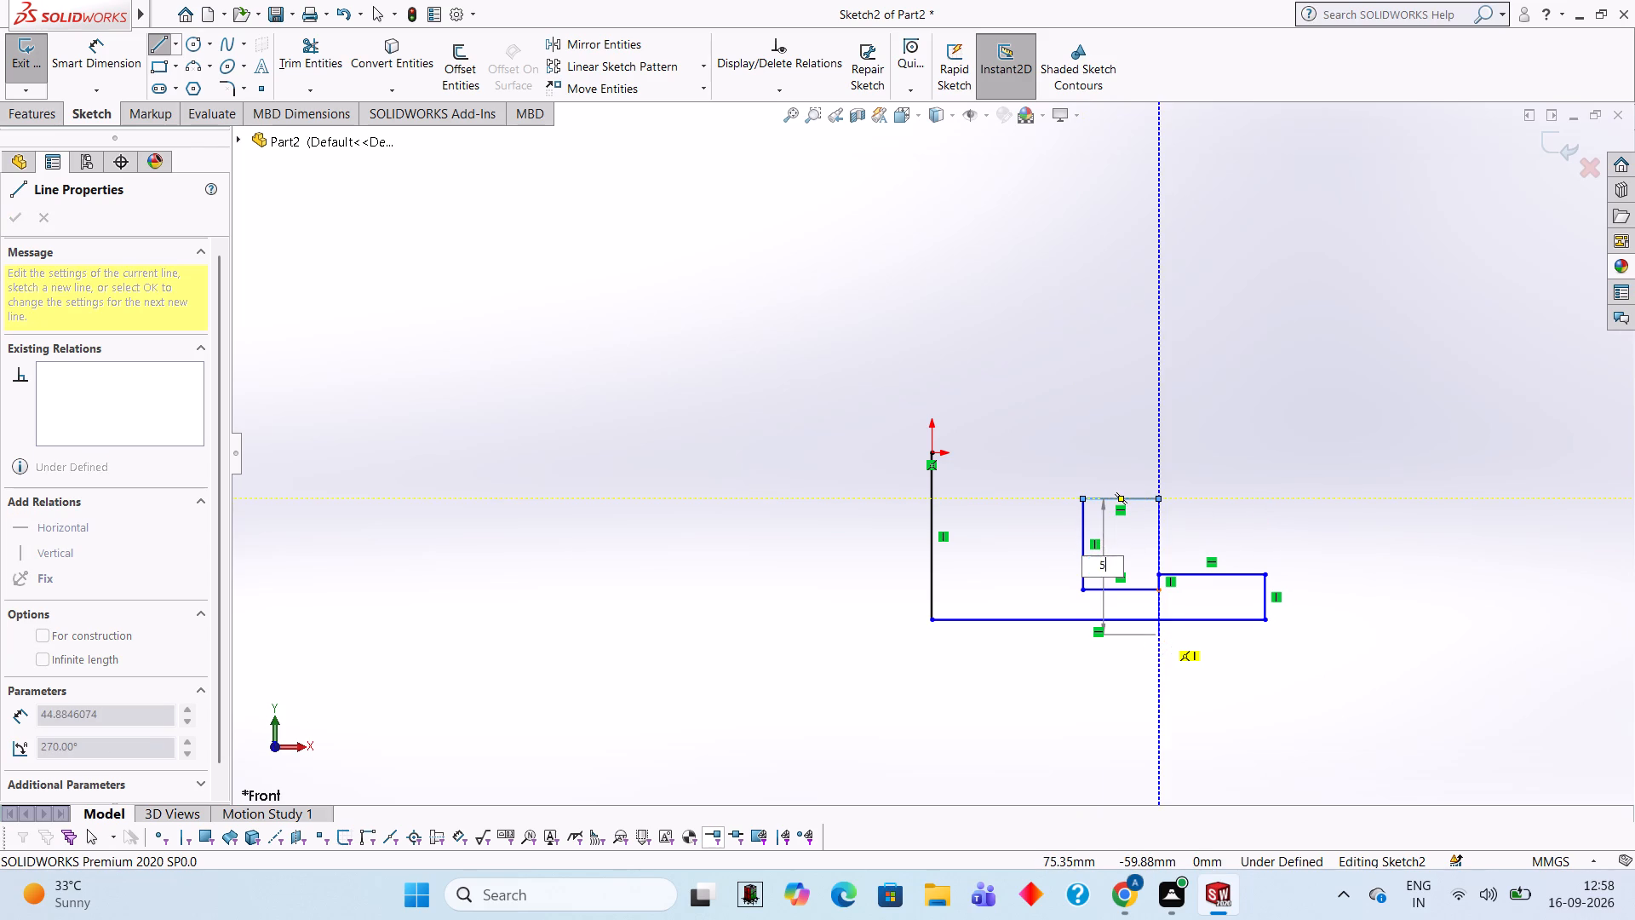
pyautogui.press('Return')
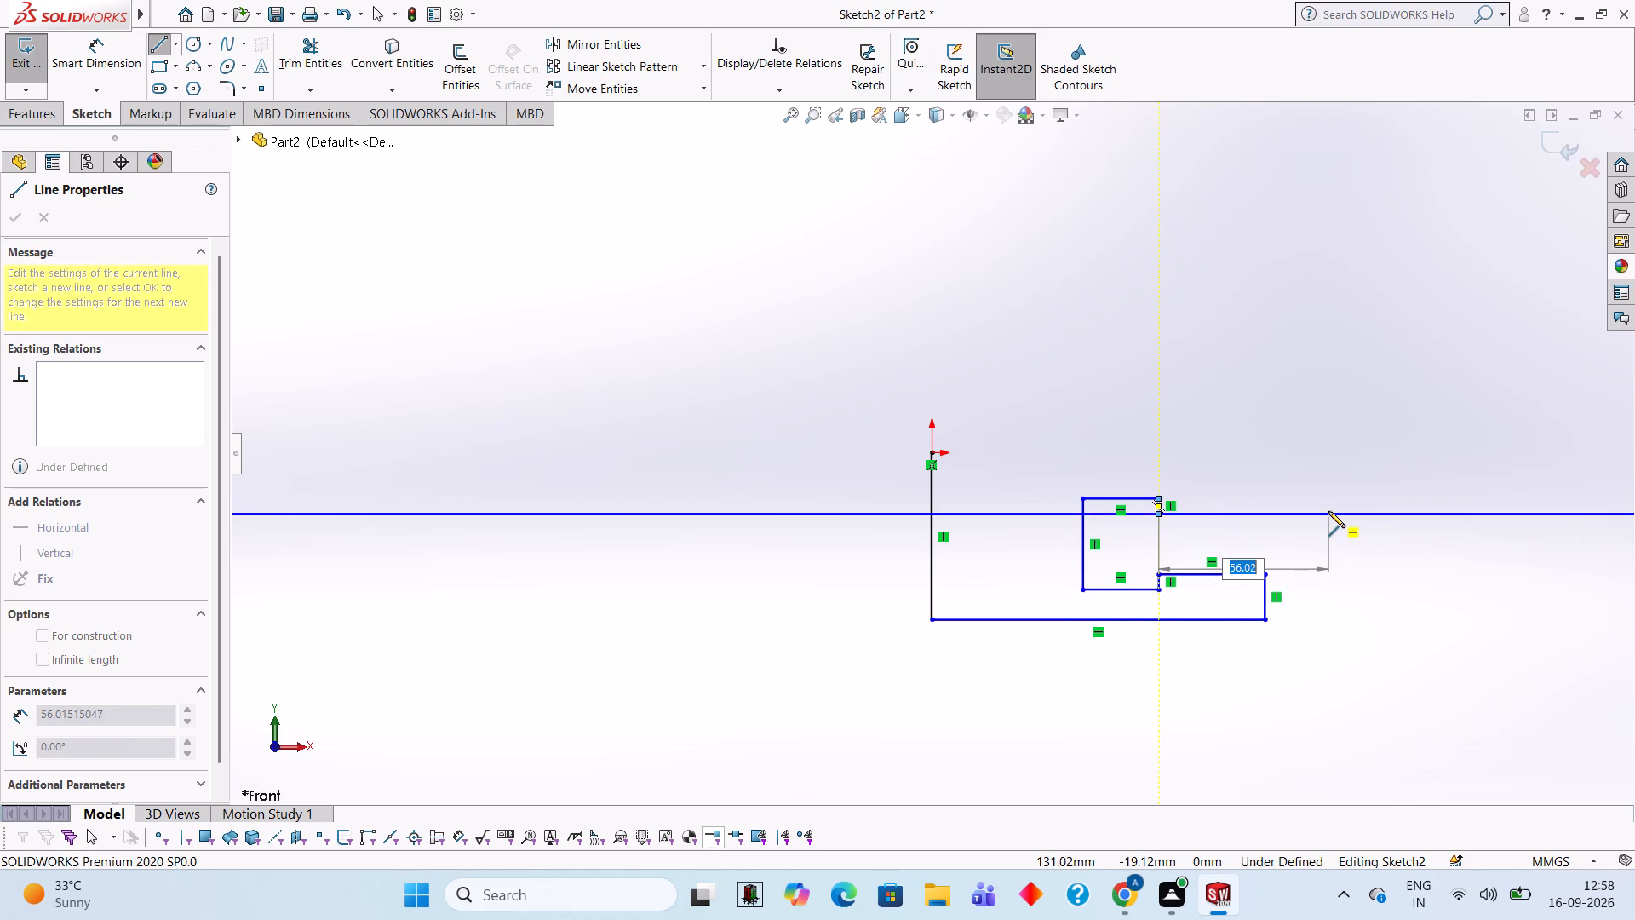
pyautogui.click(1264, 512)
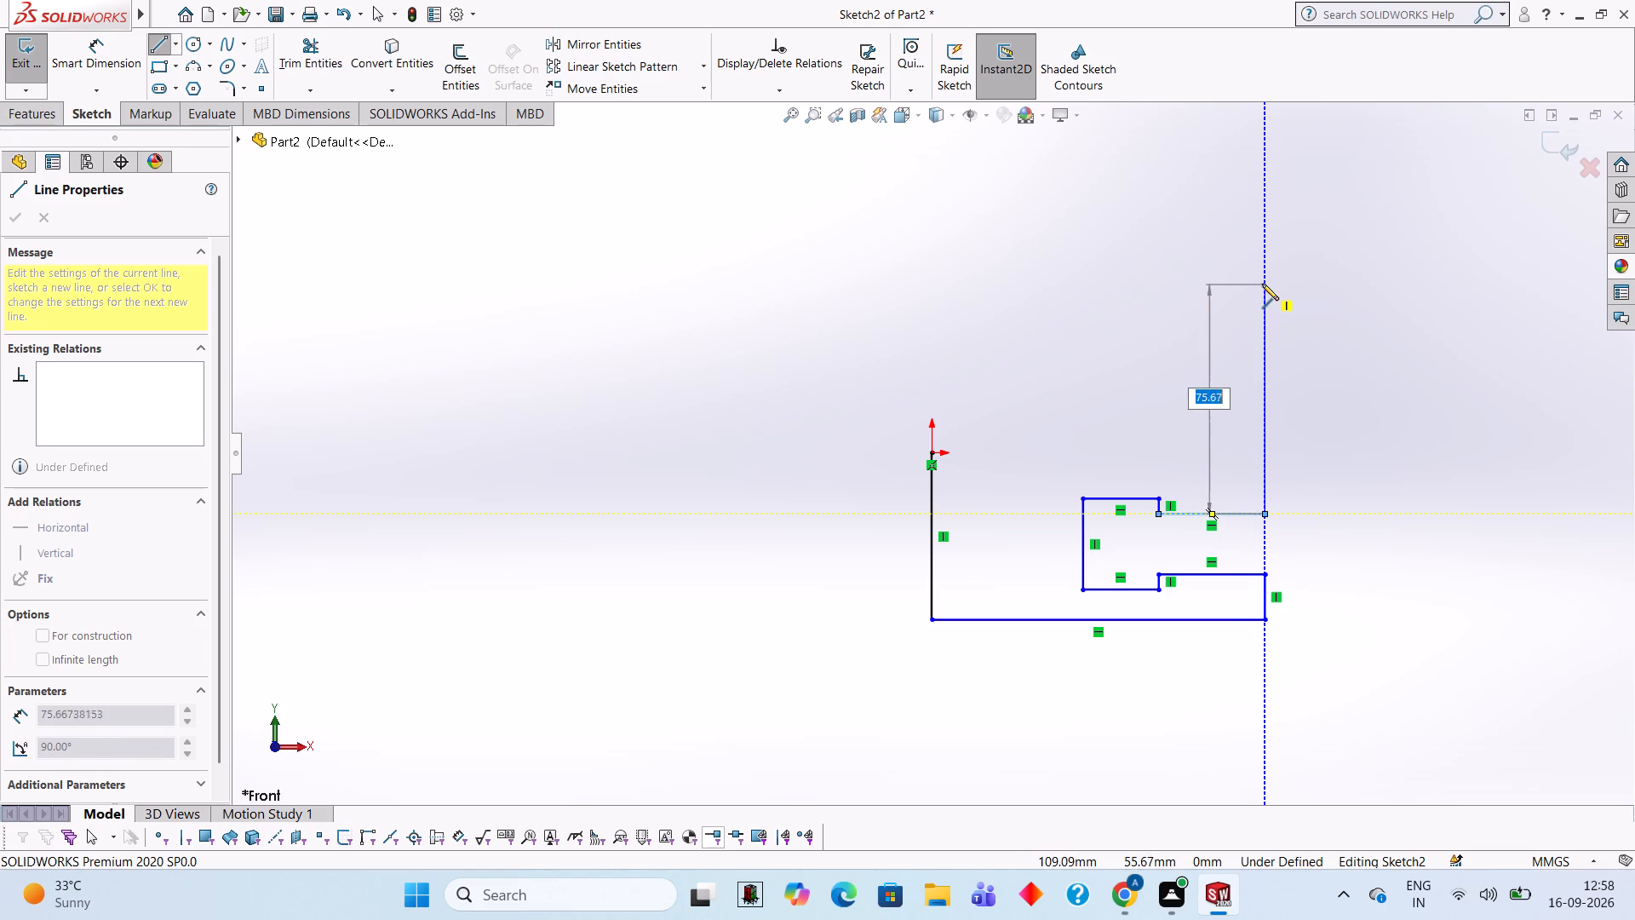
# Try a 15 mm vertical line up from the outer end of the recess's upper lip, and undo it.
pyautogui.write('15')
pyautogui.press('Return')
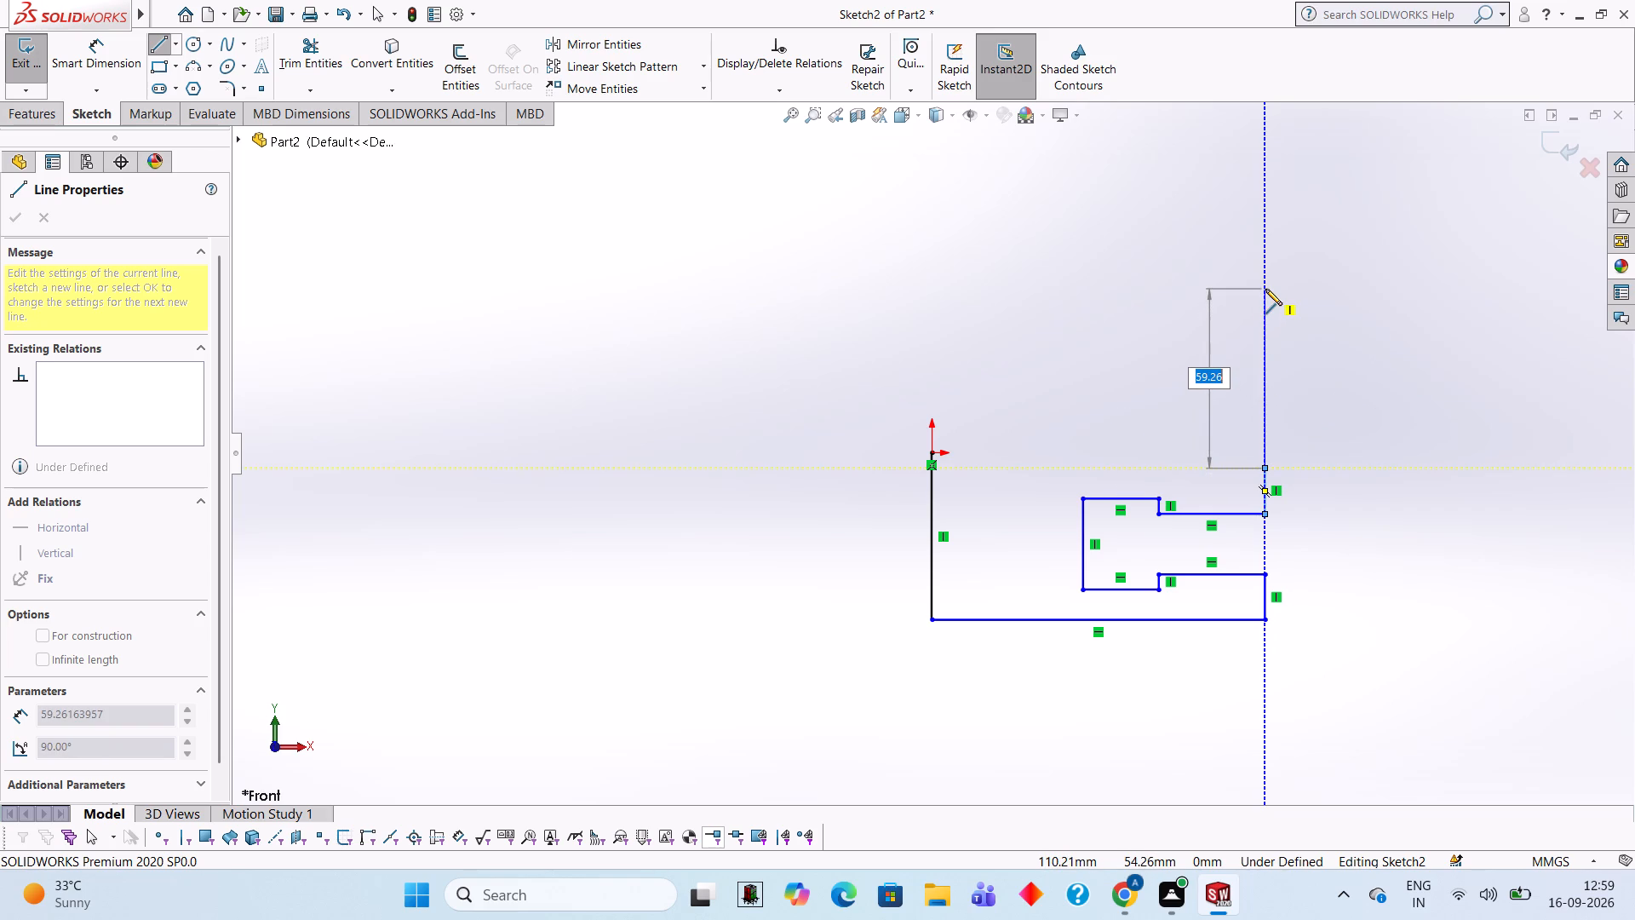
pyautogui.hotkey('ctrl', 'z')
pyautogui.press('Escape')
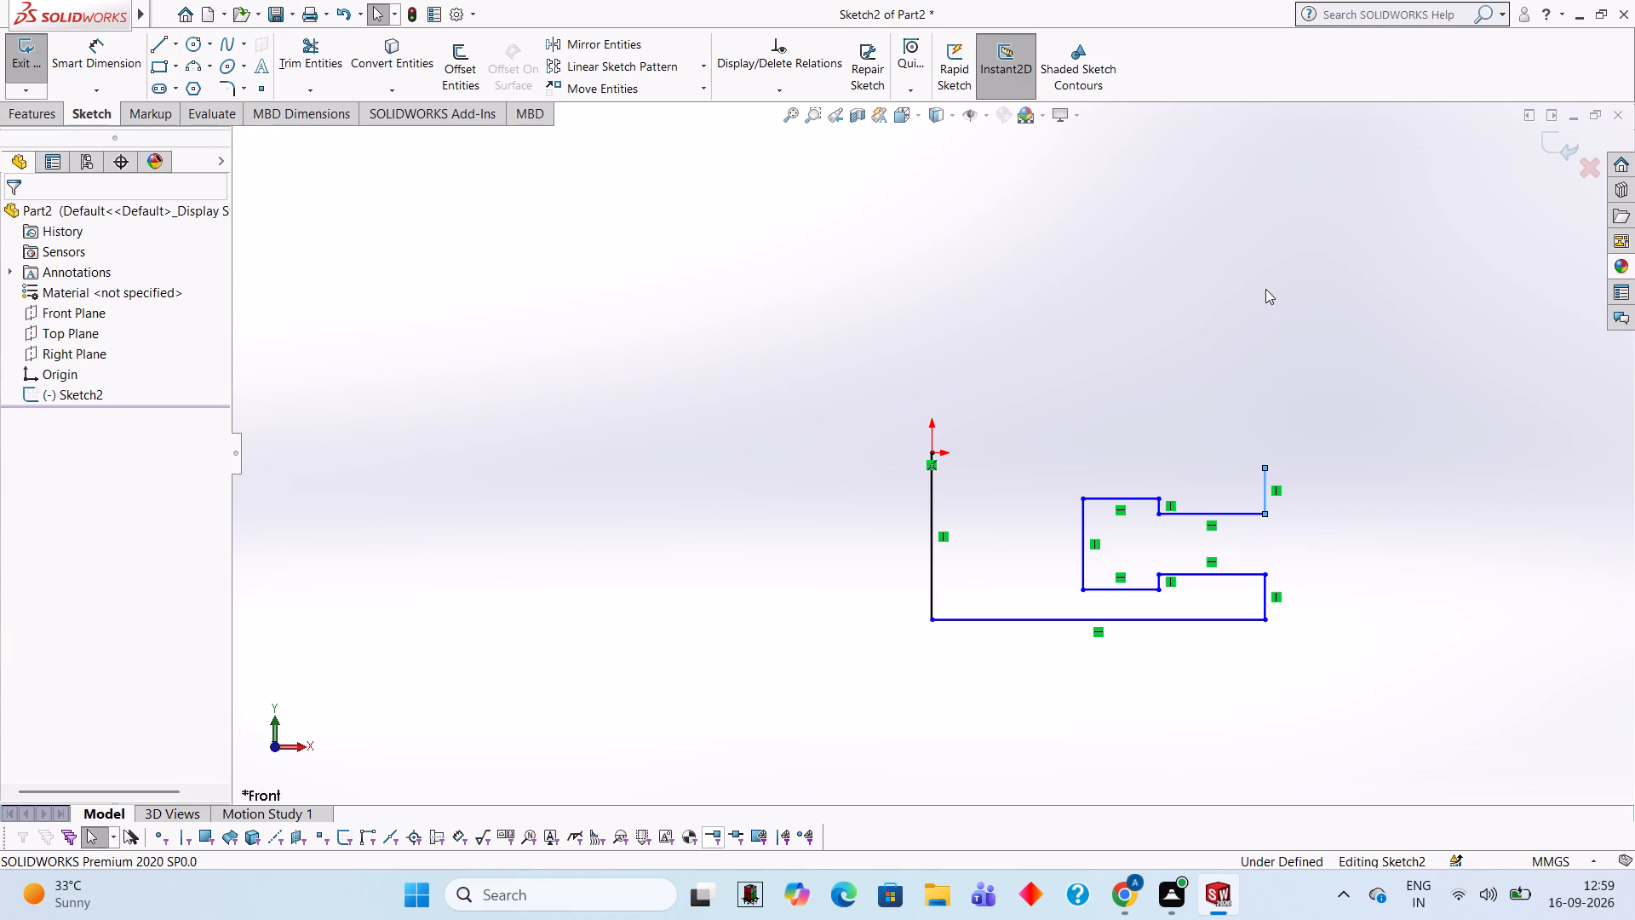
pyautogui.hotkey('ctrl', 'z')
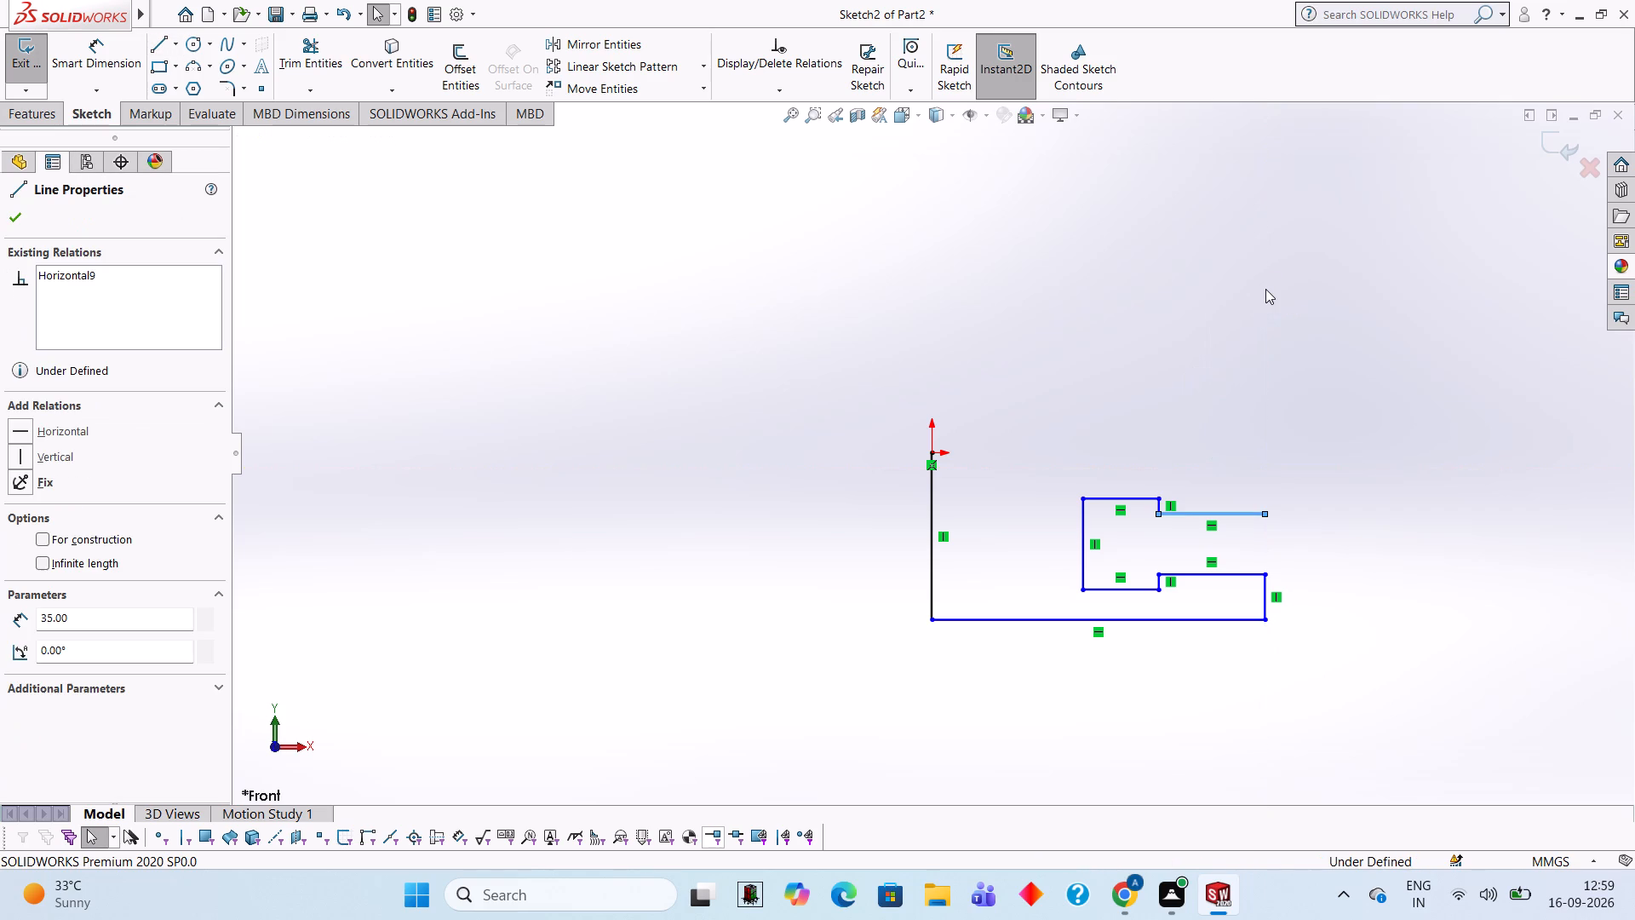
# Close the profile with a vertical line about 20 mm up to the origin's level and a 110 mm horizontal line back to the origin.
pyautogui.click(148, 44)
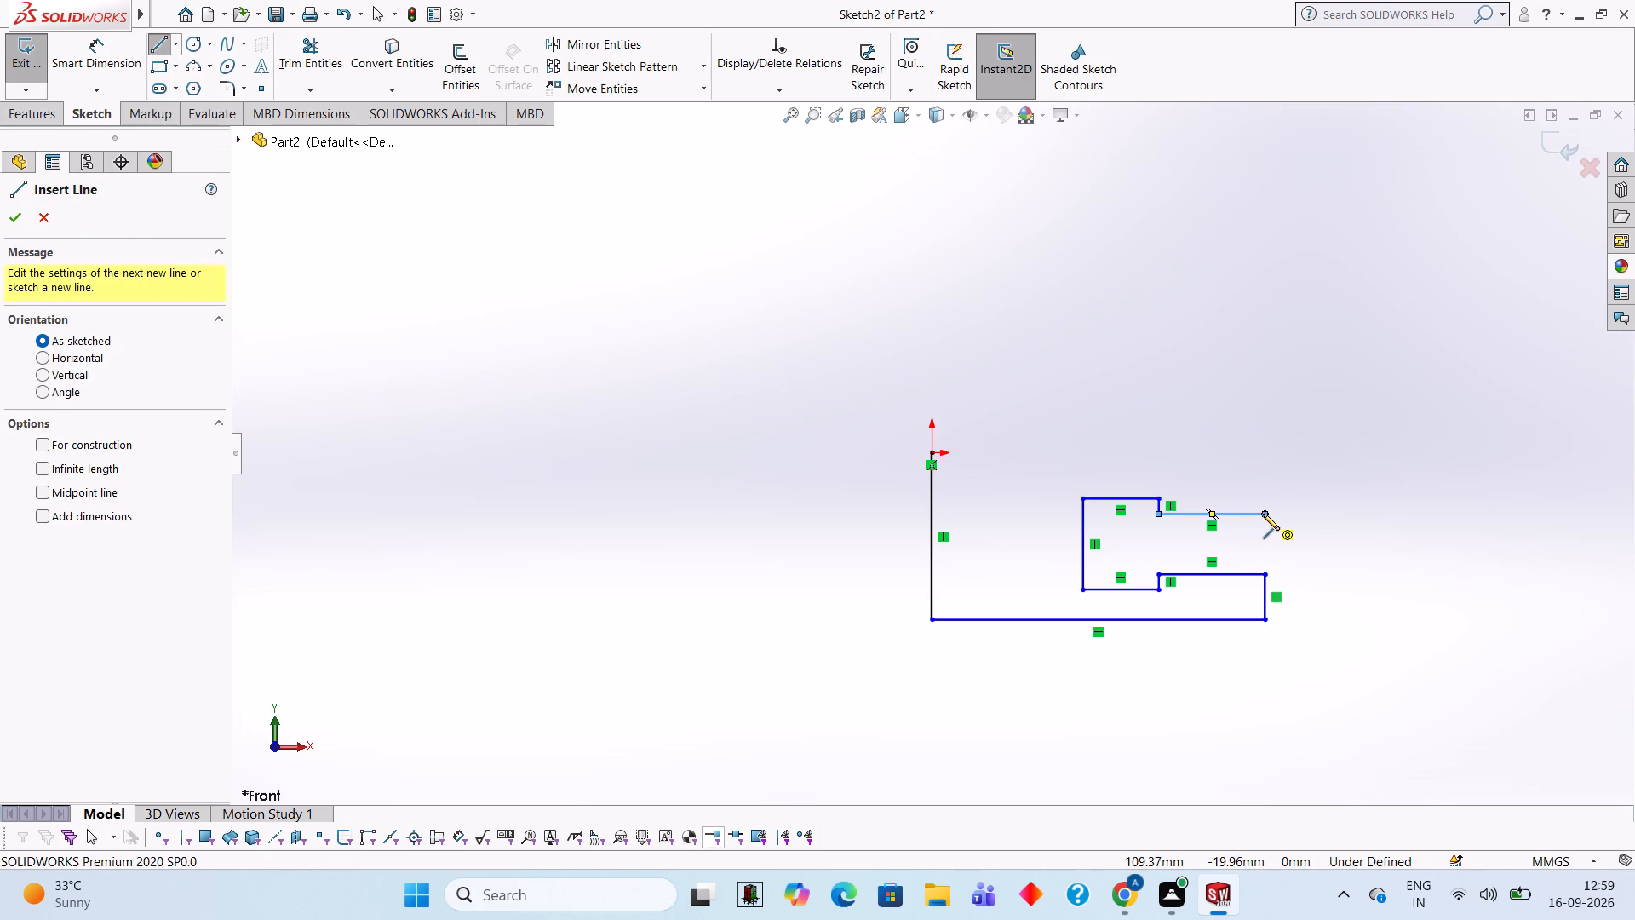
pyautogui.click(1263, 514)
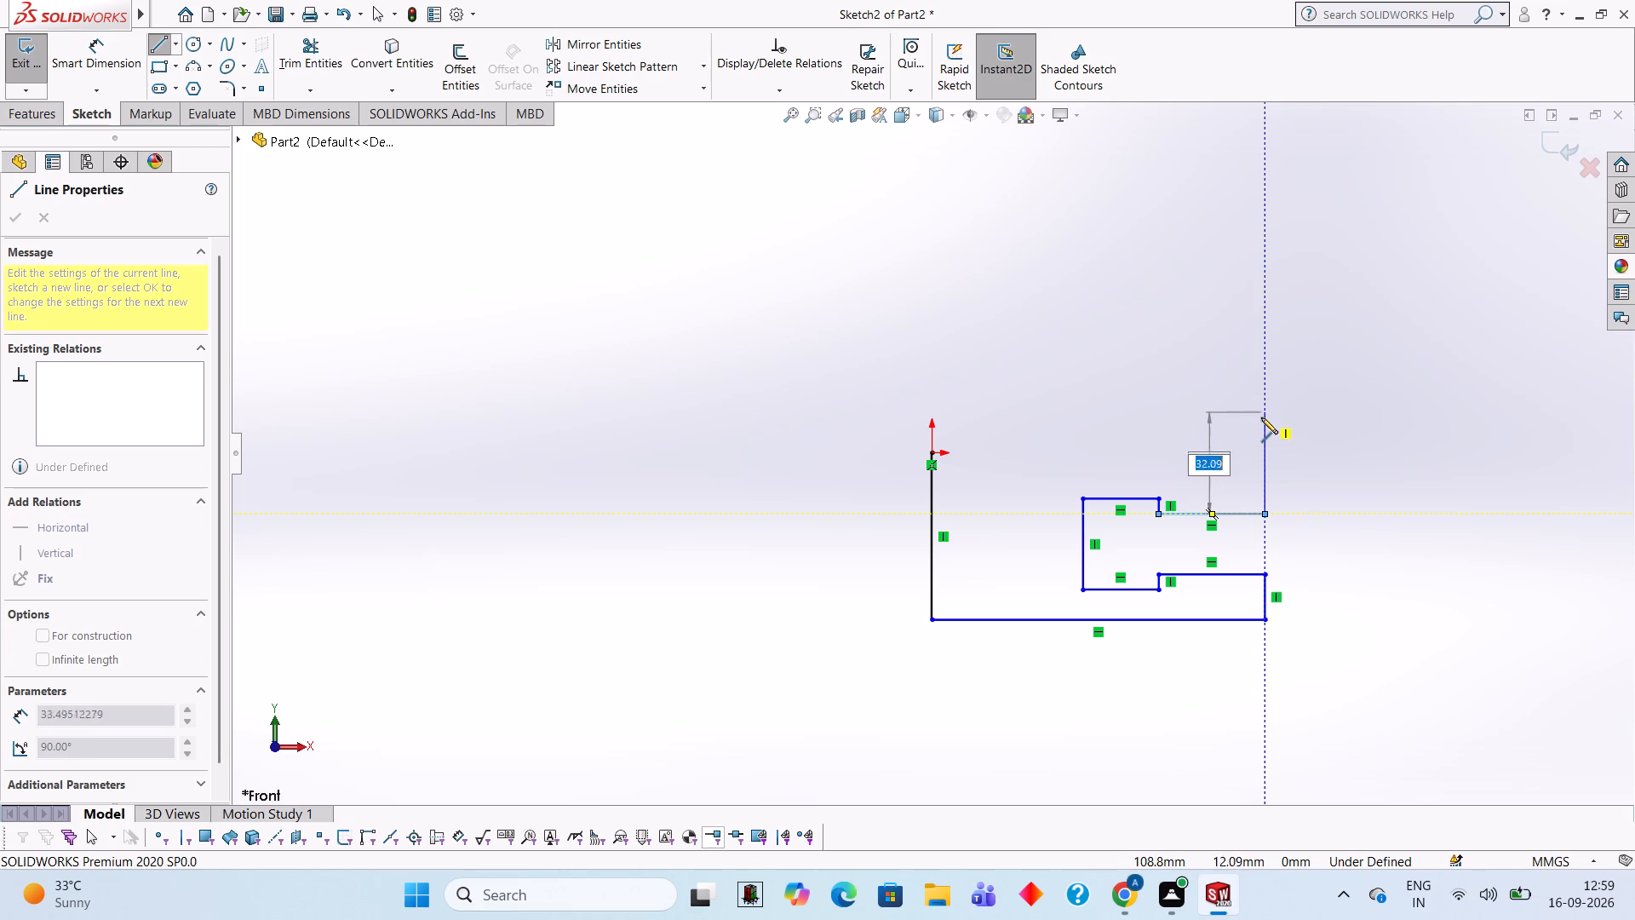
pyautogui.doubleClick(1261, 452)
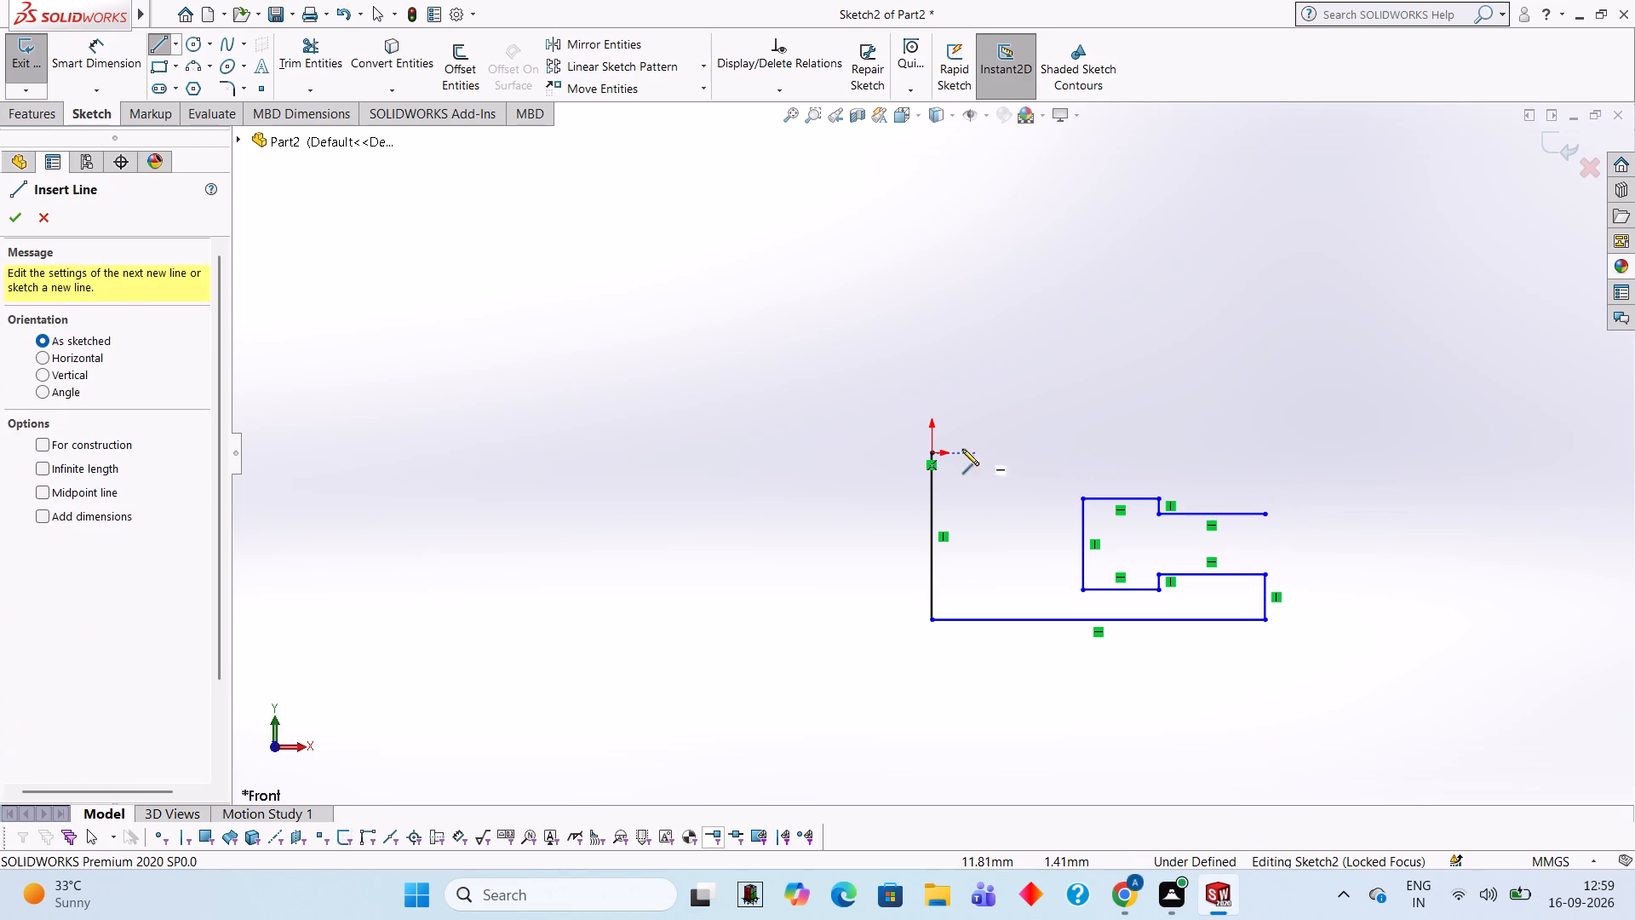
pyautogui.click(1262, 512)
pyautogui.click(1262, 449)
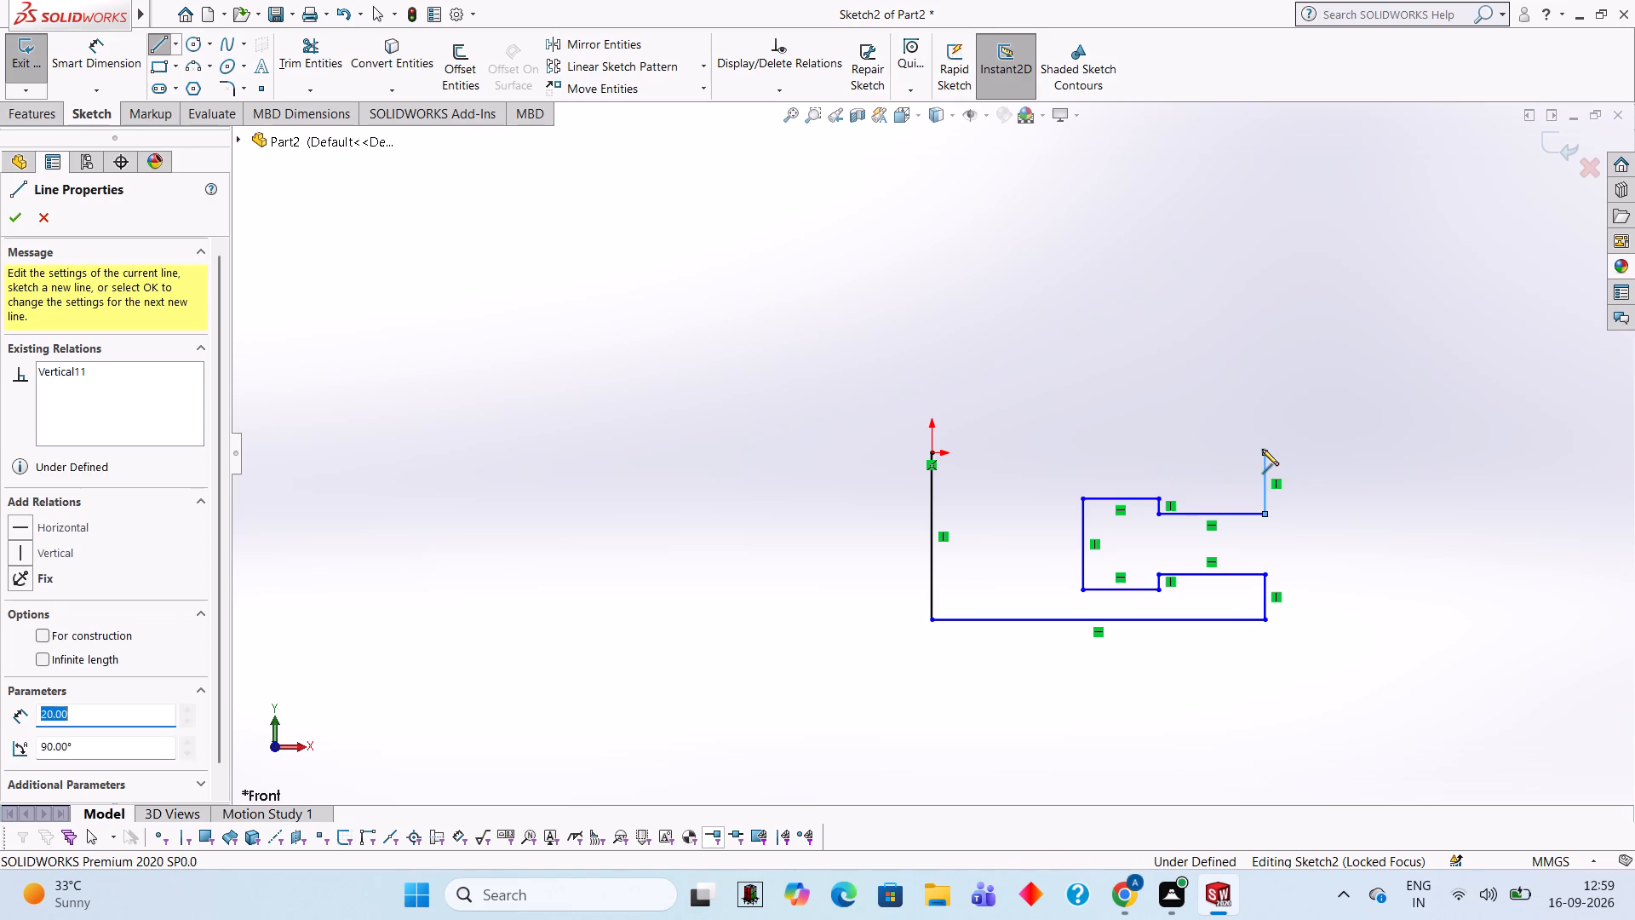
pyautogui.click(932, 451)
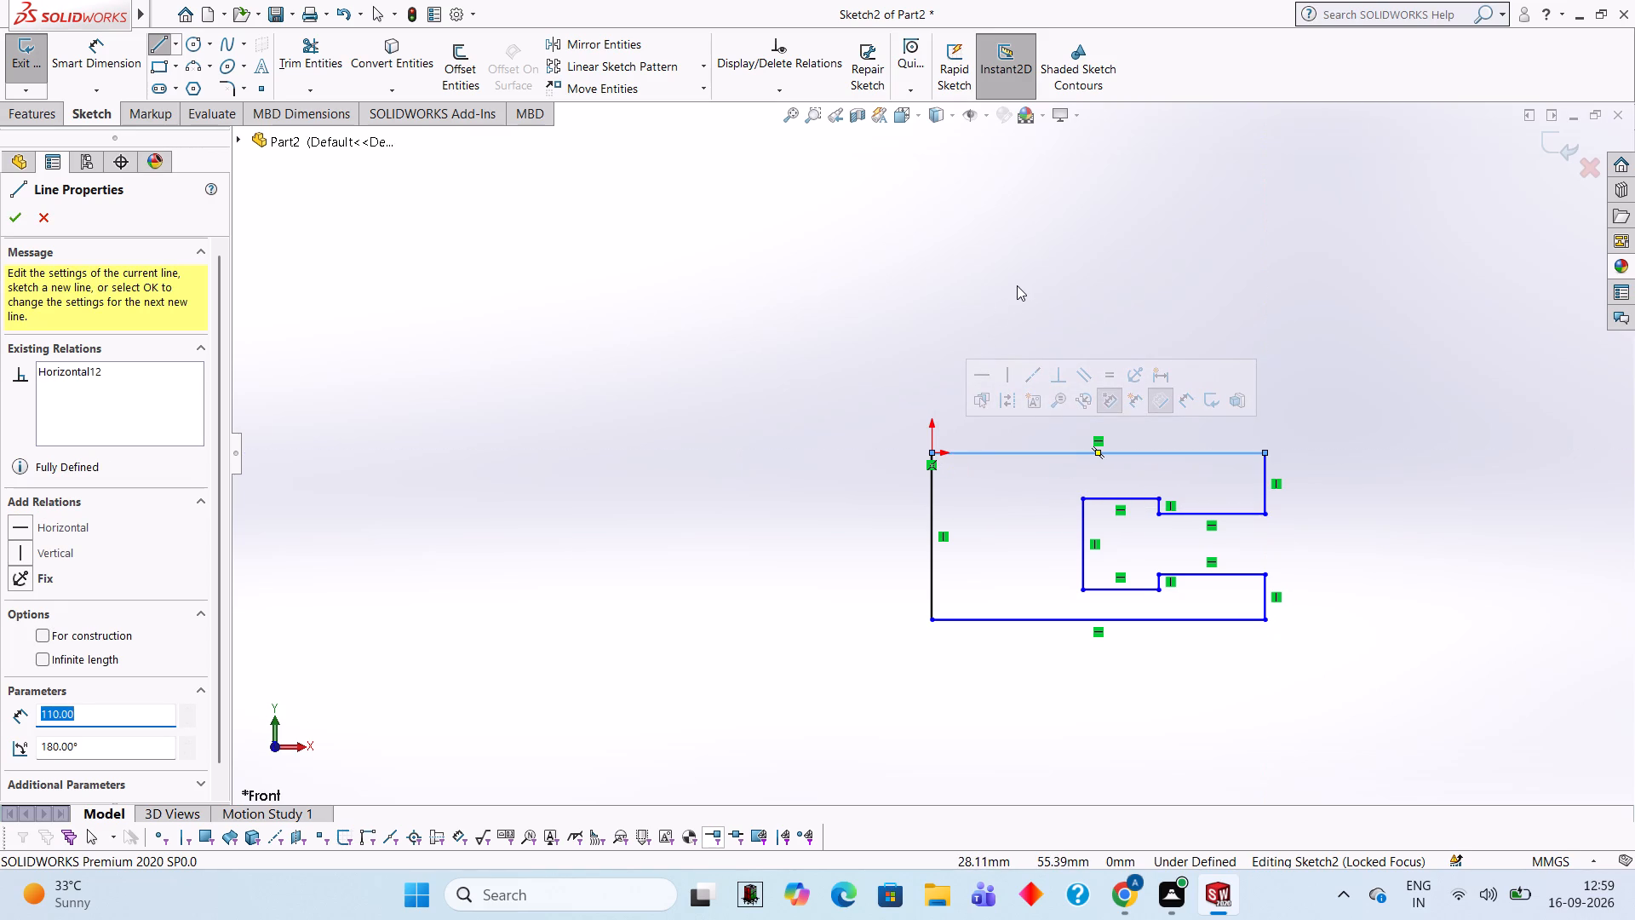
pyautogui.press('Escape')
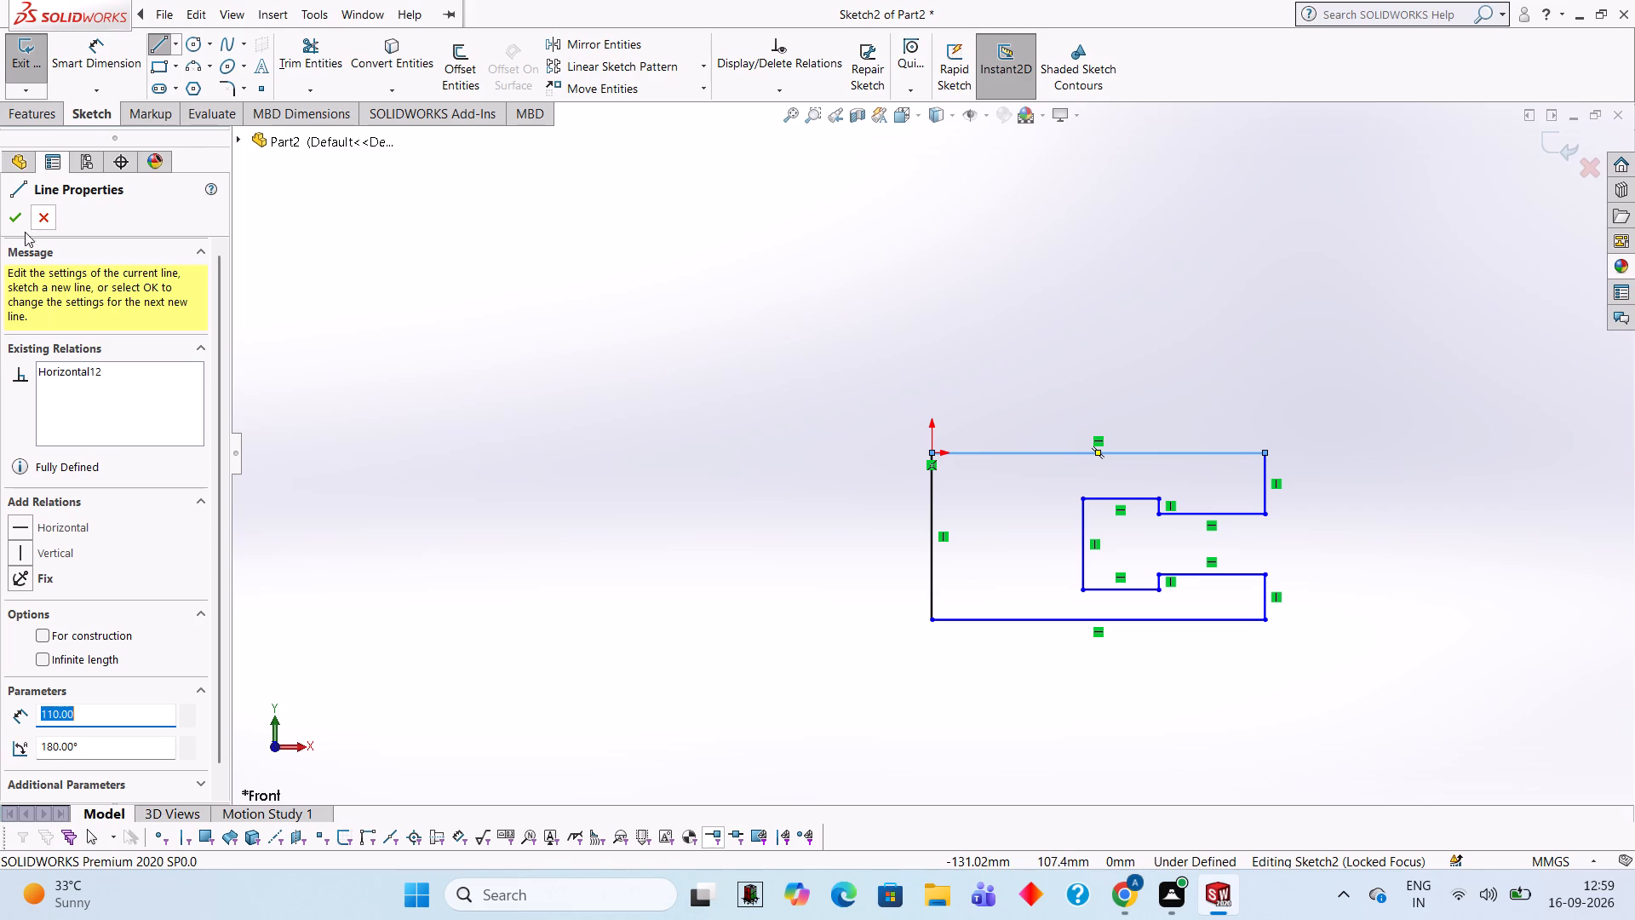
# Extrude the closed profile as a boss with a blind depth of 10 mm from the sketch plane.
pyautogui.click(35, 113)
pyautogui.click(15, 45)
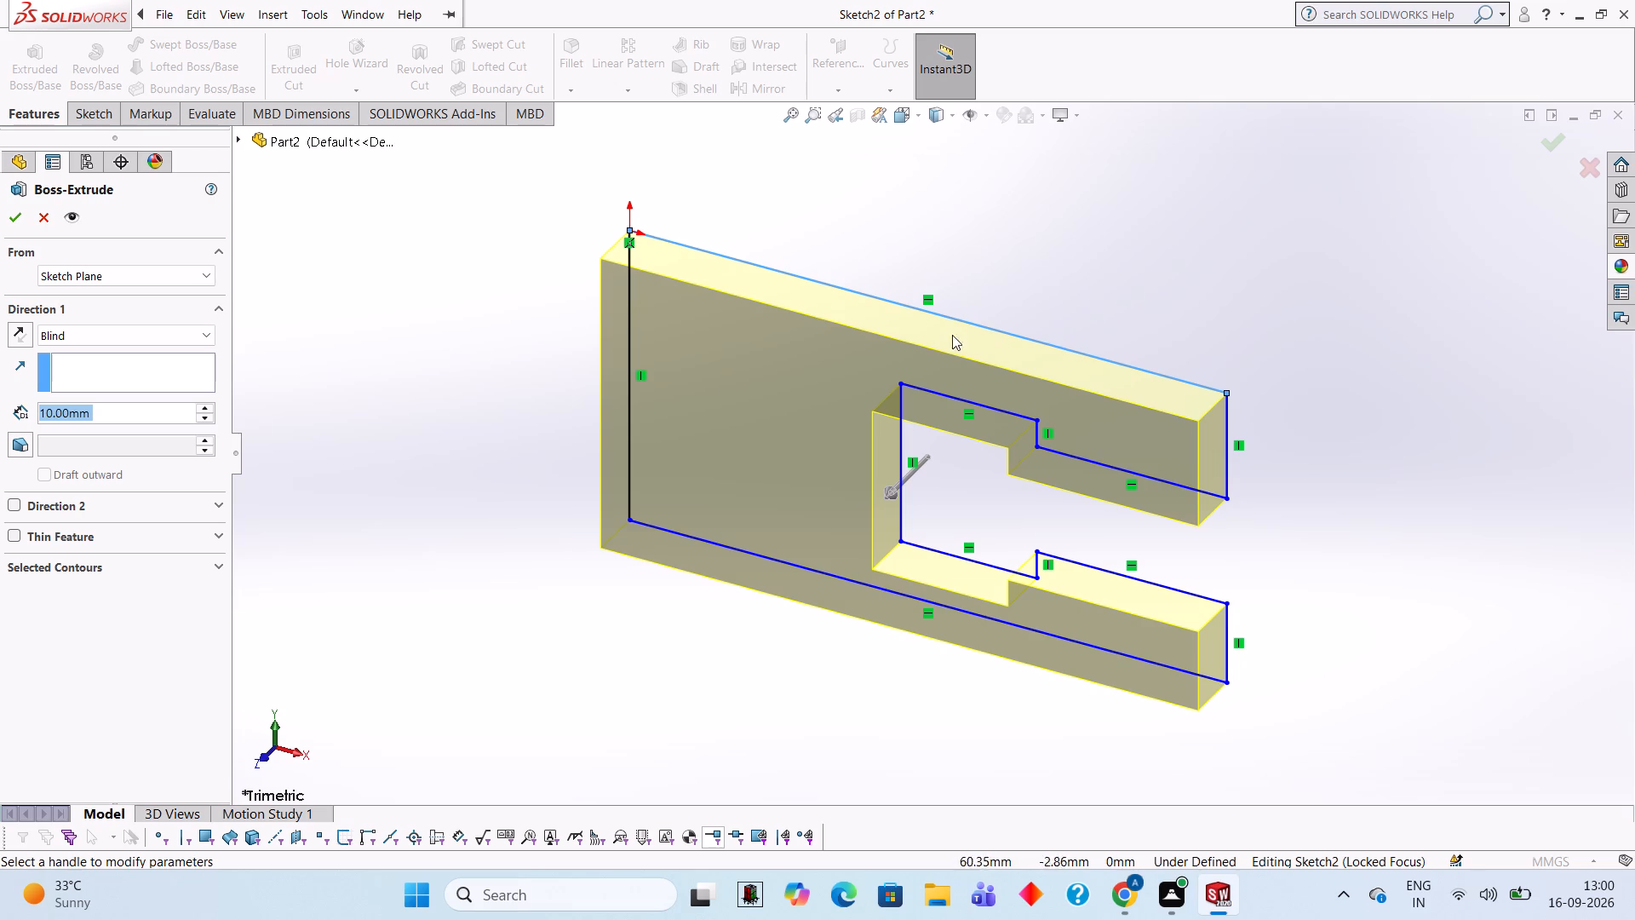
pyautogui.click(21, 211)
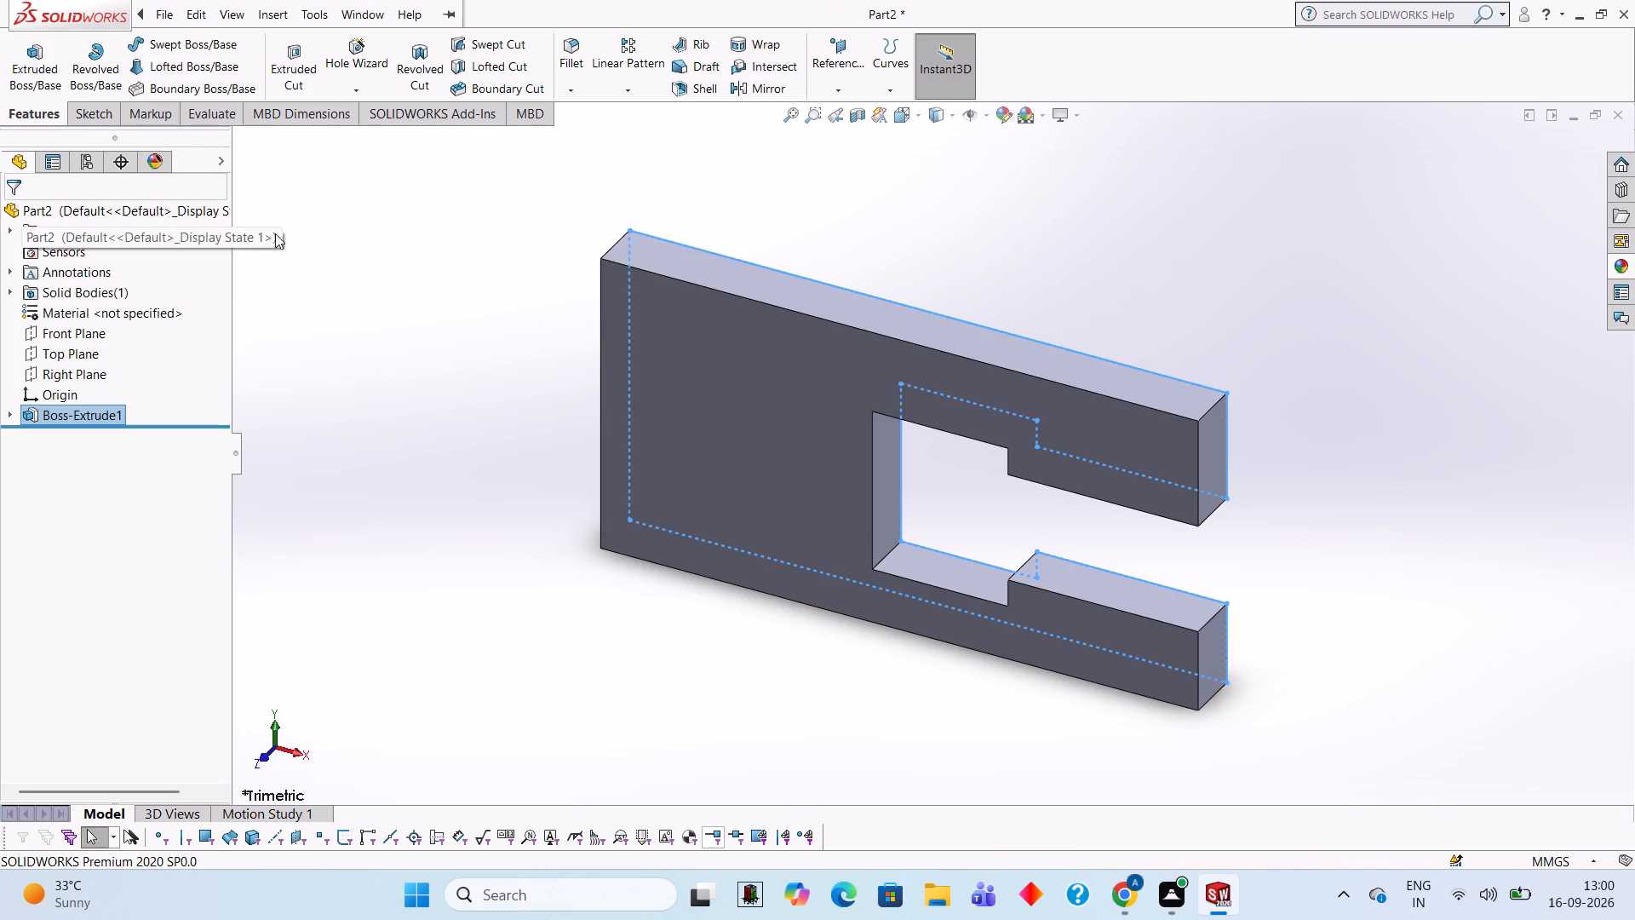
# Examine the extruded body and its side recess from several angles, returning to a nearly frontal view.
pyautogui.rightClick(1317, 273)
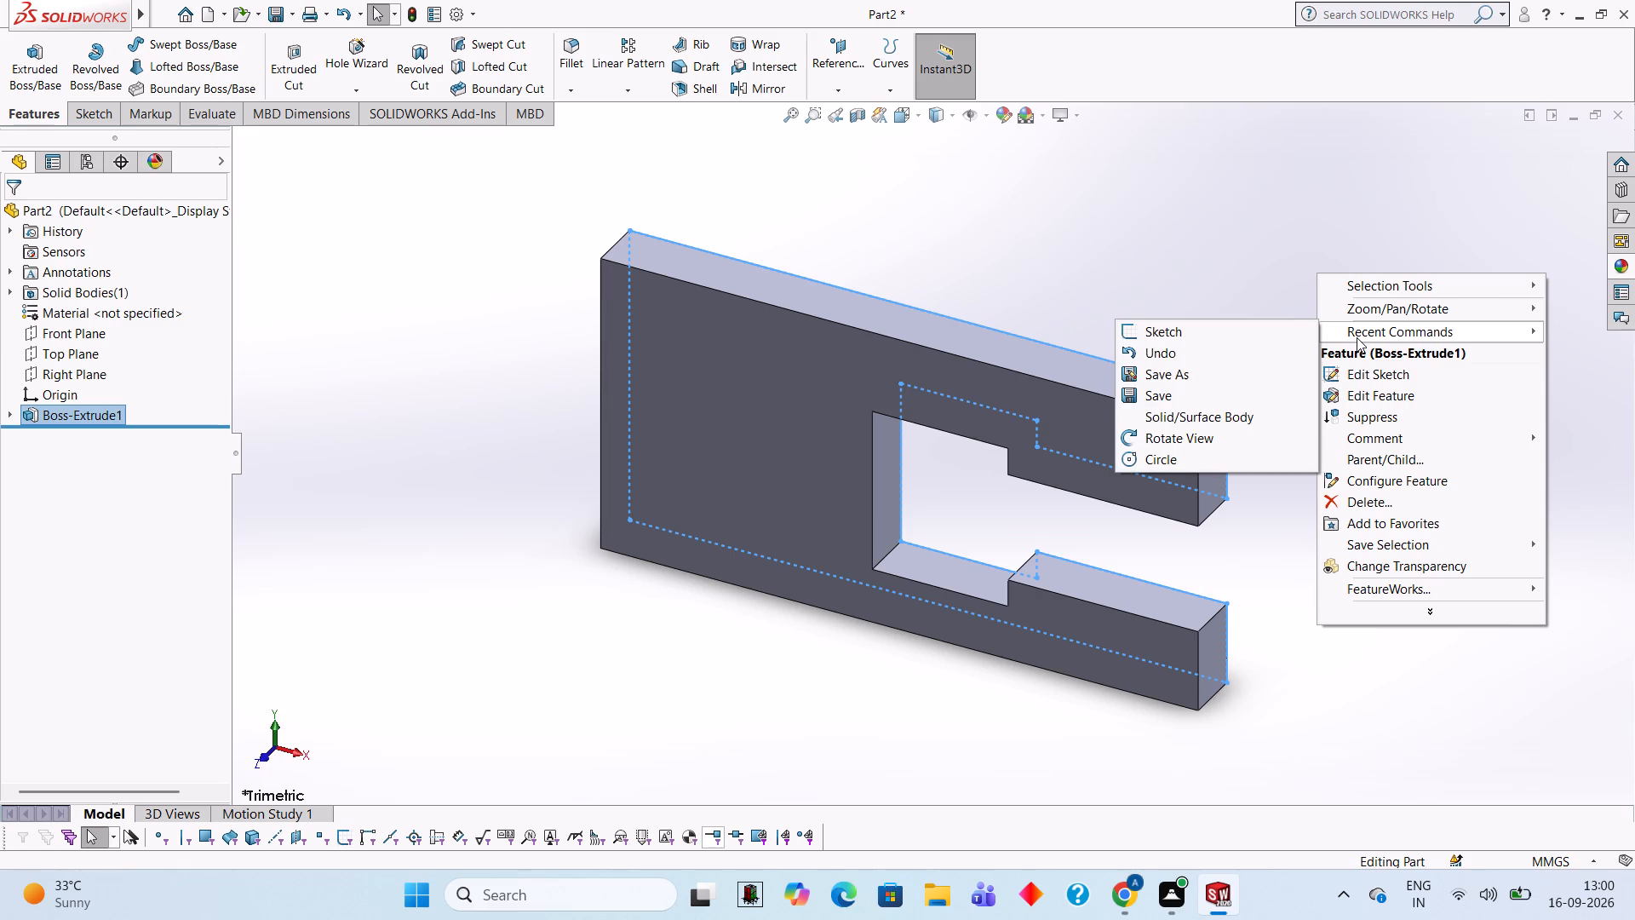
pyautogui.click(1360, 312)
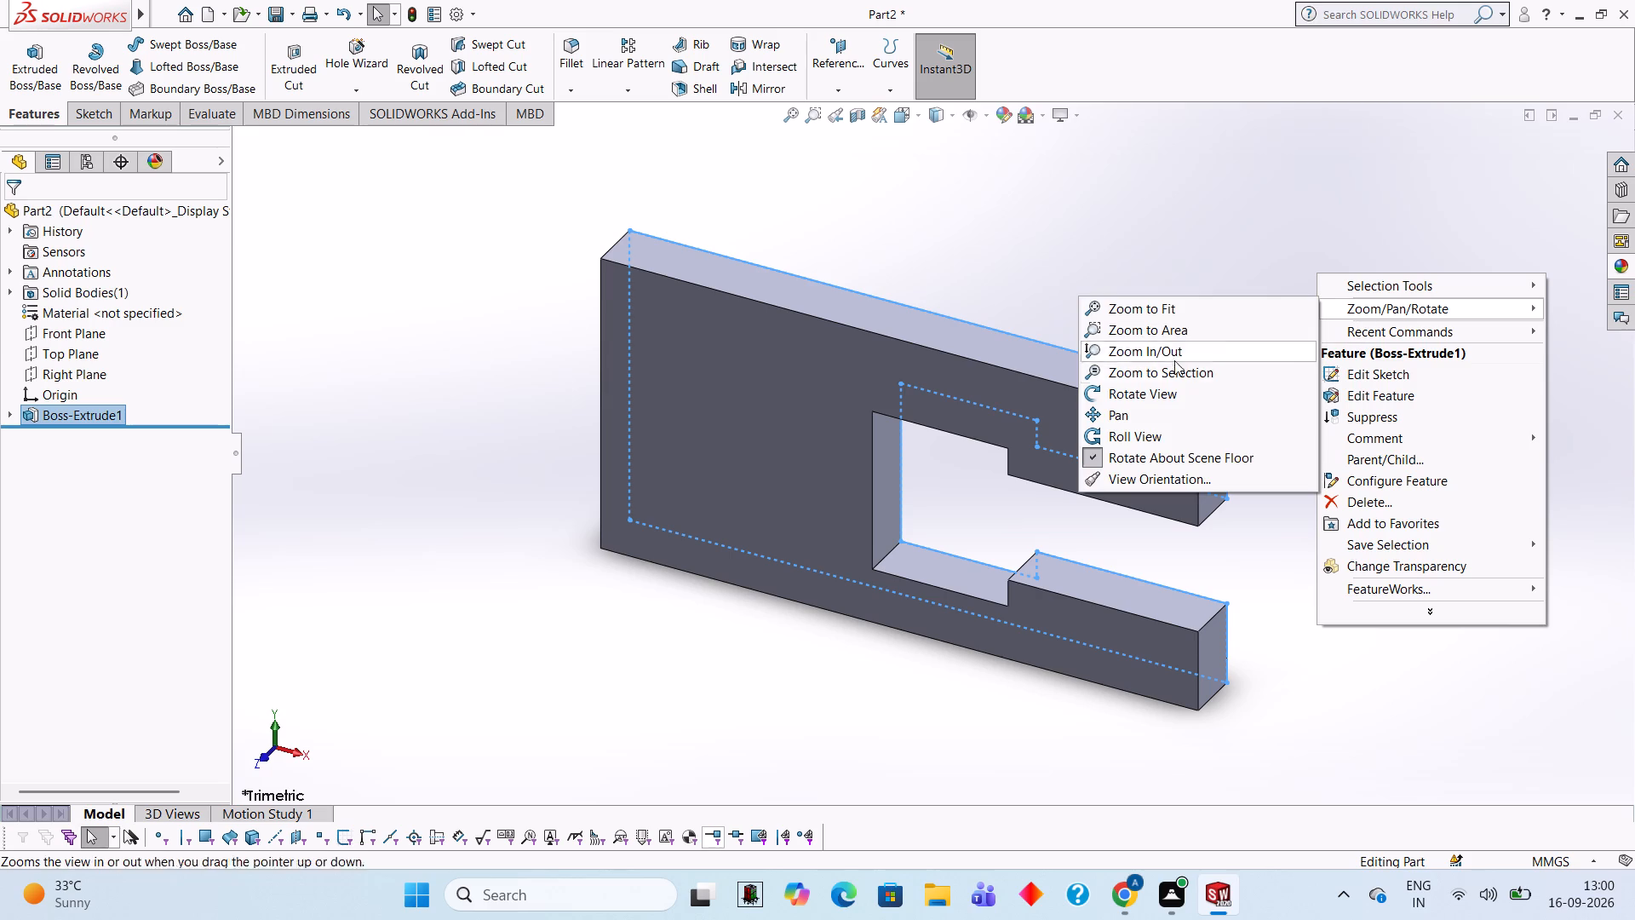
pyautogui.doubleClick(1179, 391)
pyautogui.moveTo(1056, 475); pyautogui.dragTo(1121, 216)
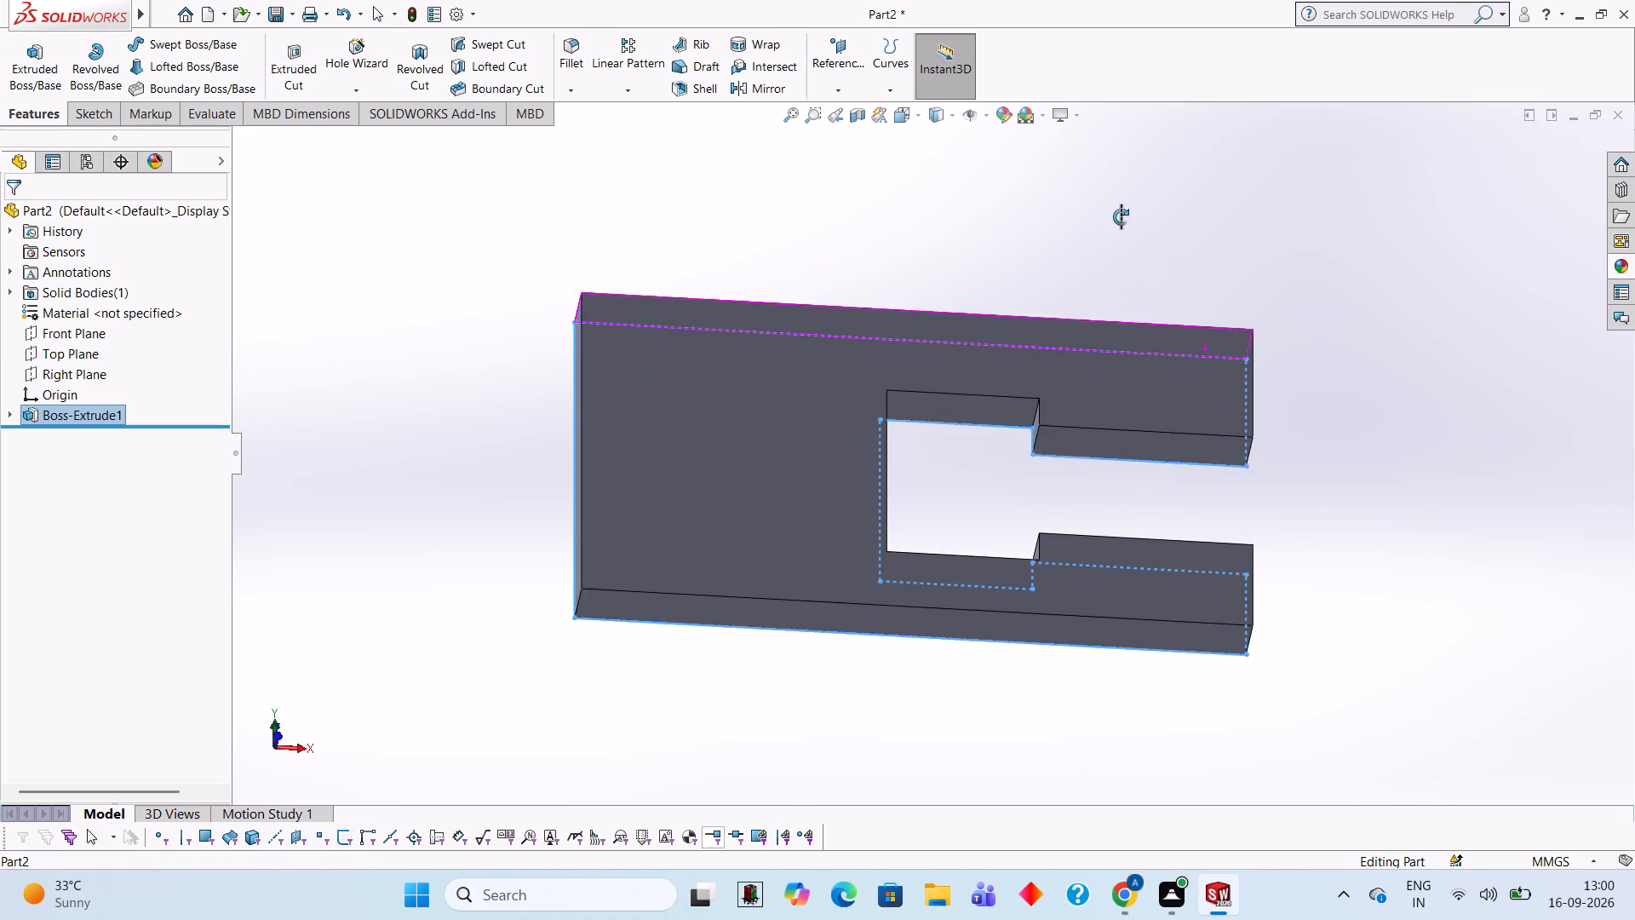
pyautogui.moveTo(1121, 216); pyautogui.dragTo(1064, 347)
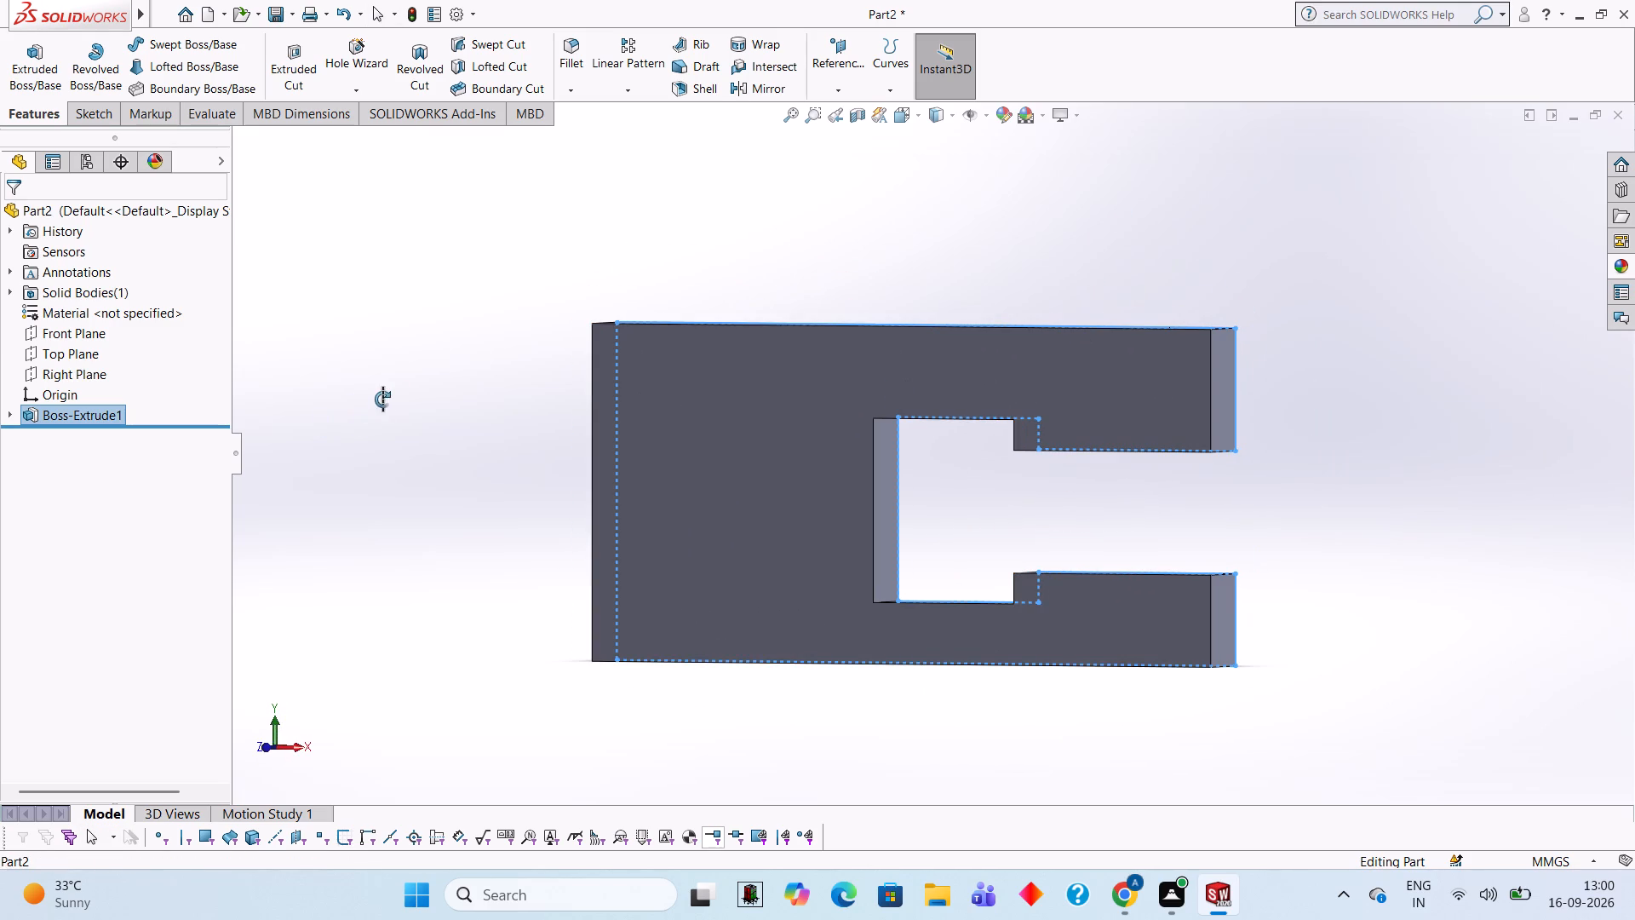
pyautogui.moveTo(401, 398); pyautogui.dragTo(585, 231)
pyautogui.moveTo(581, 380); pyautogui.dragTo(526, 372)
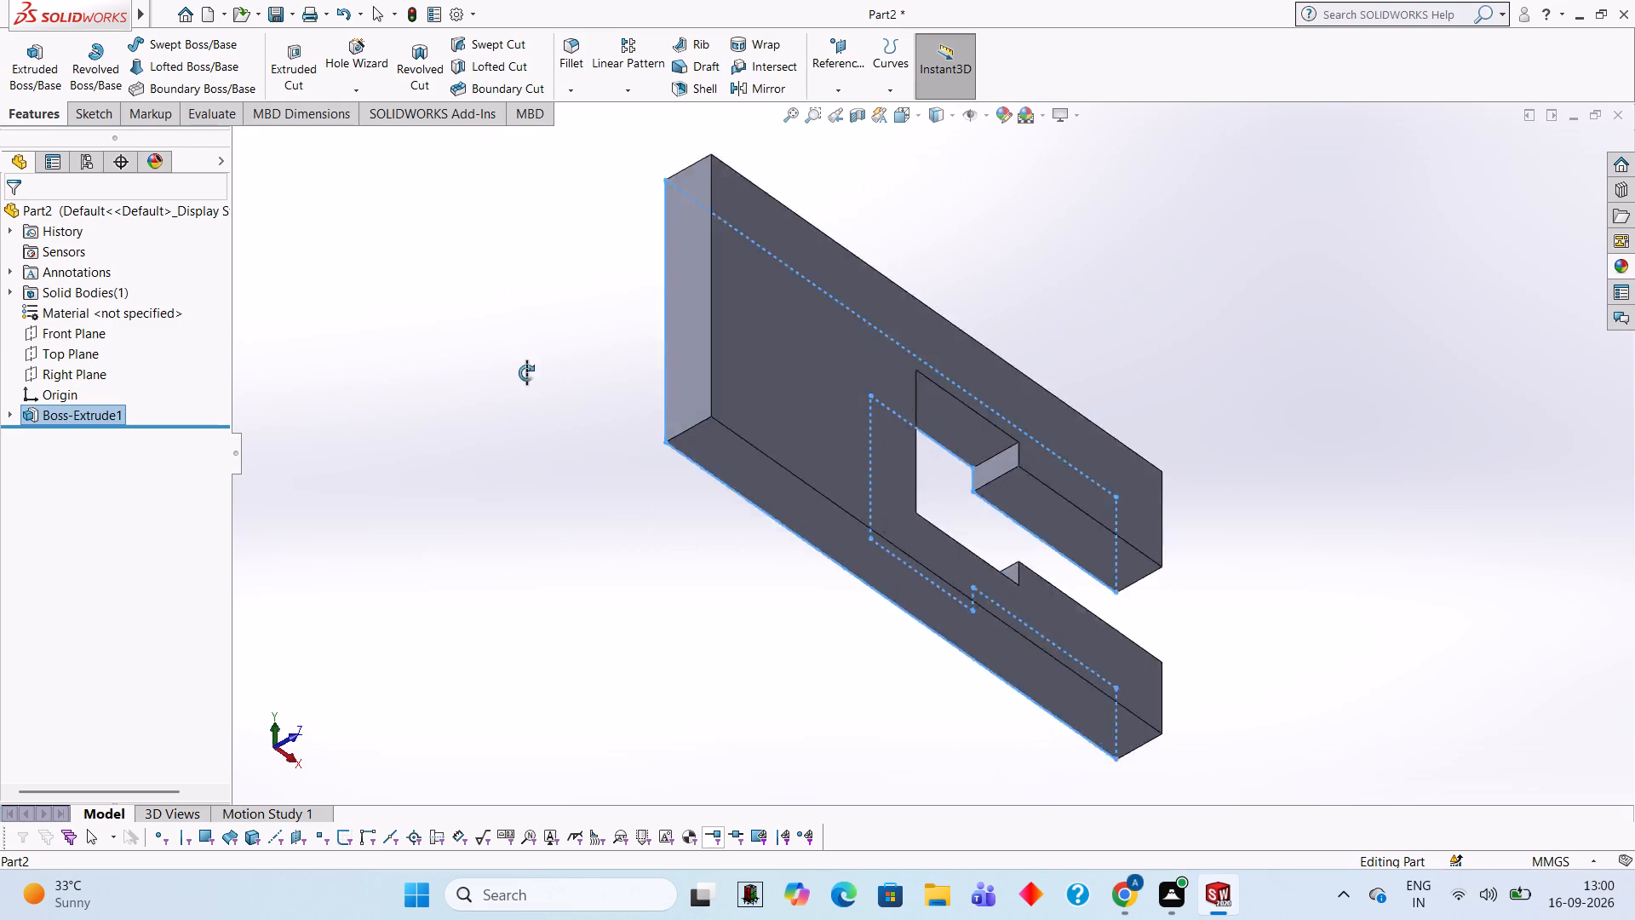
pyautogui.moveTo(526, 372); pyautogui.dragTo(465, 515)
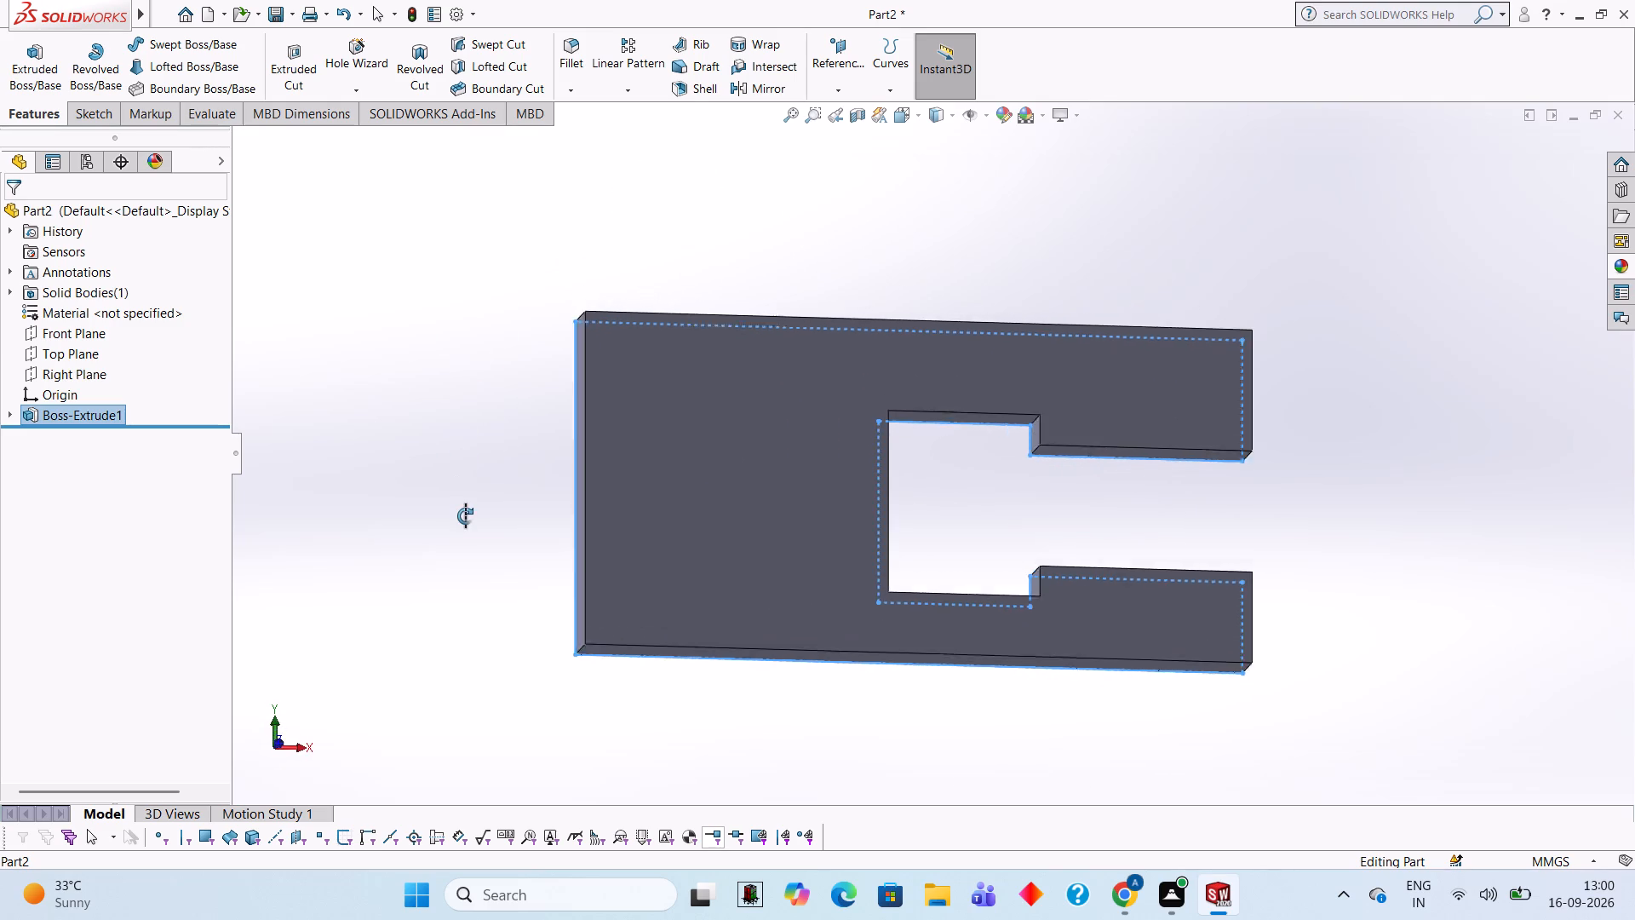
pyautogui.moveTo(465, 515); pyautogui.dragTo(451, 538)
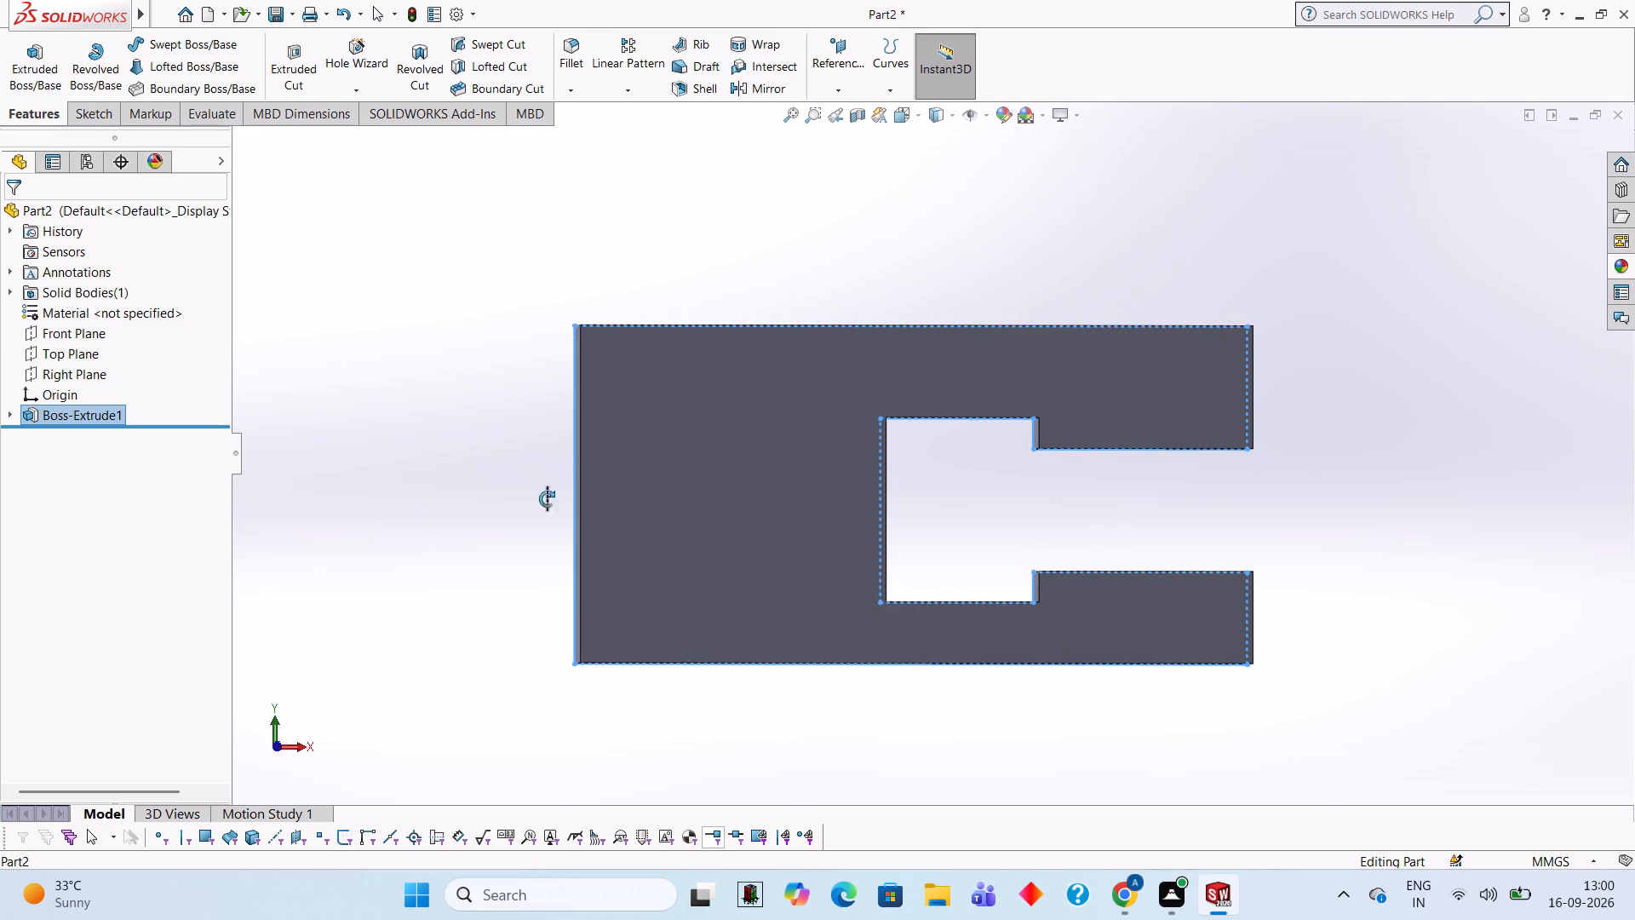
pyautogui.press('Escape')
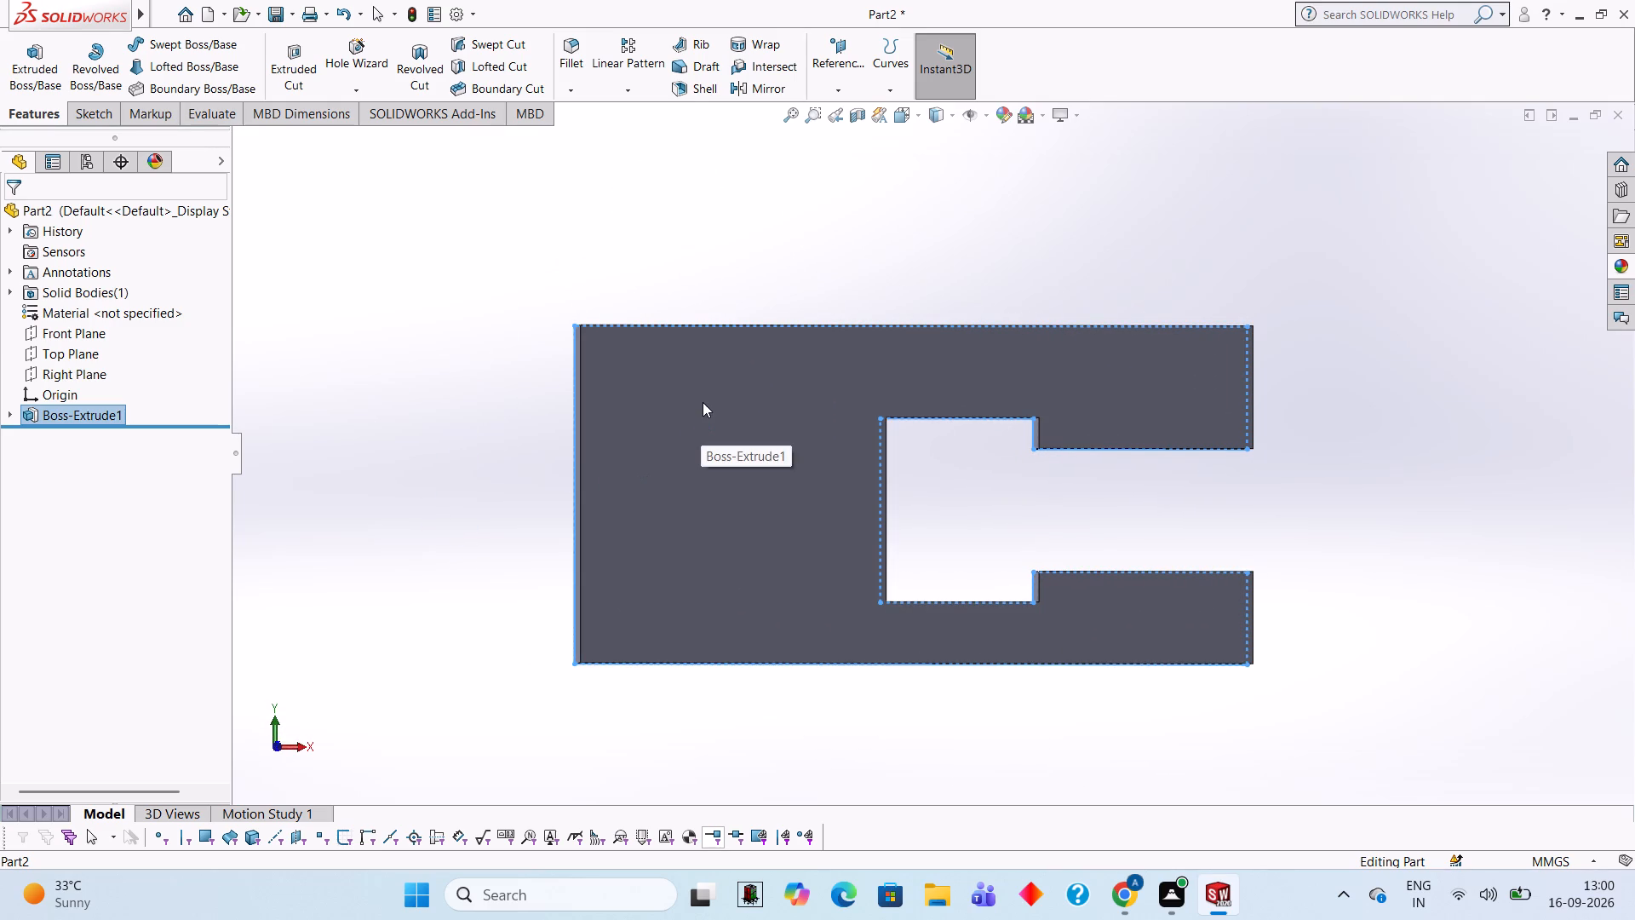
# Open a sketch on the extruded body's large front face and start a rectangle.
pyautogui.click(749, 436)
pyautogui.click(823, 382)
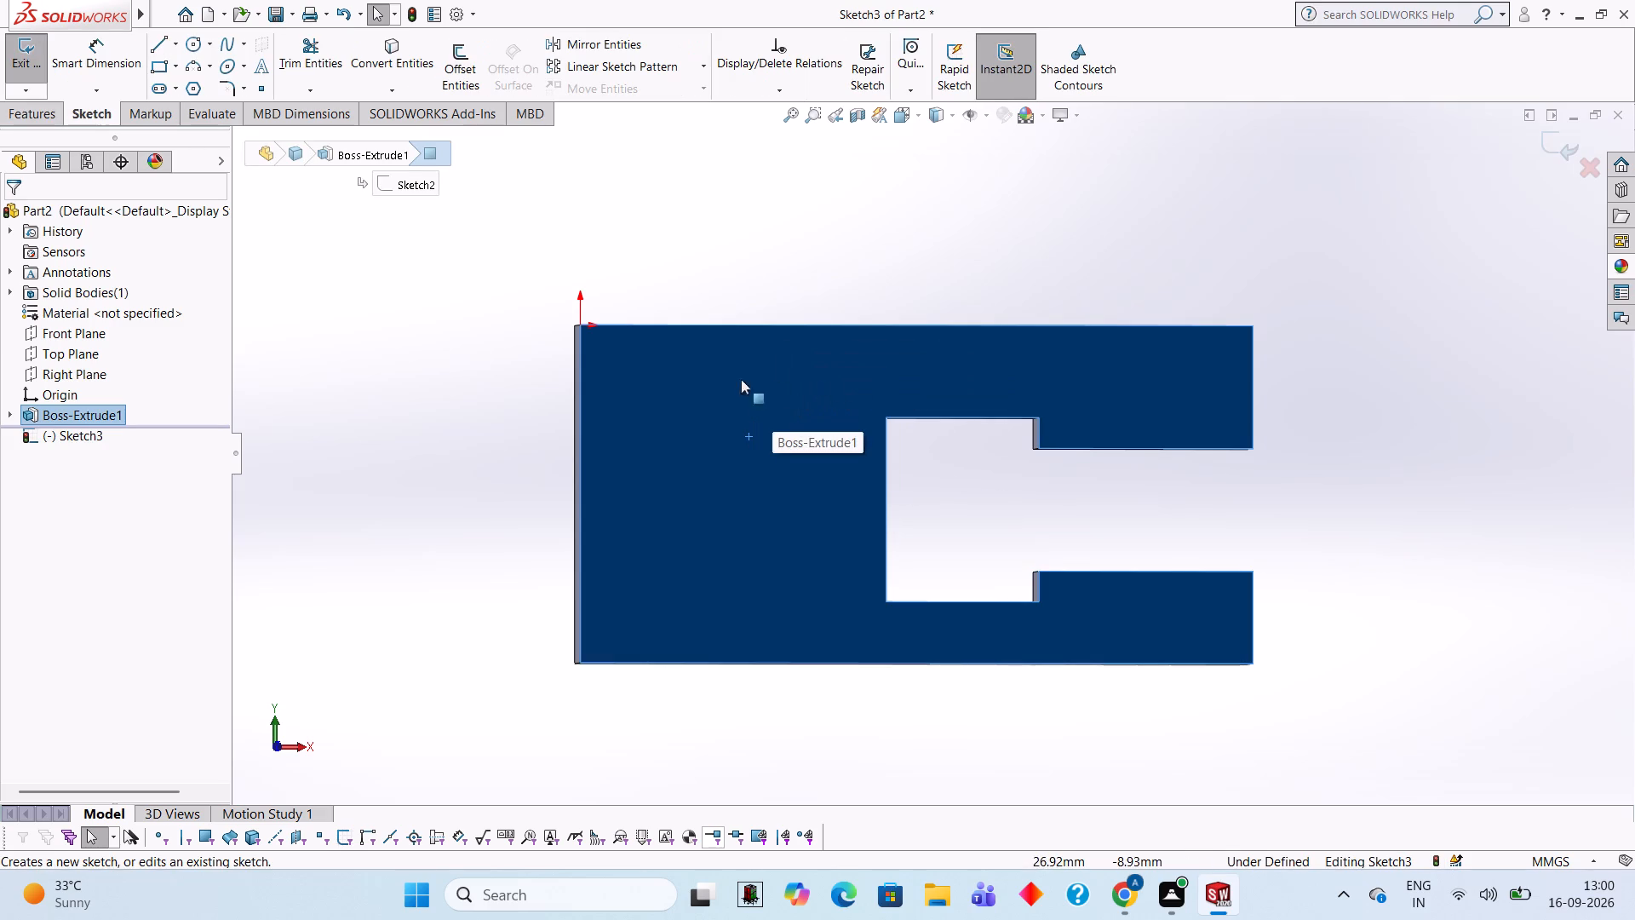
pyautogui.click(160, 66)
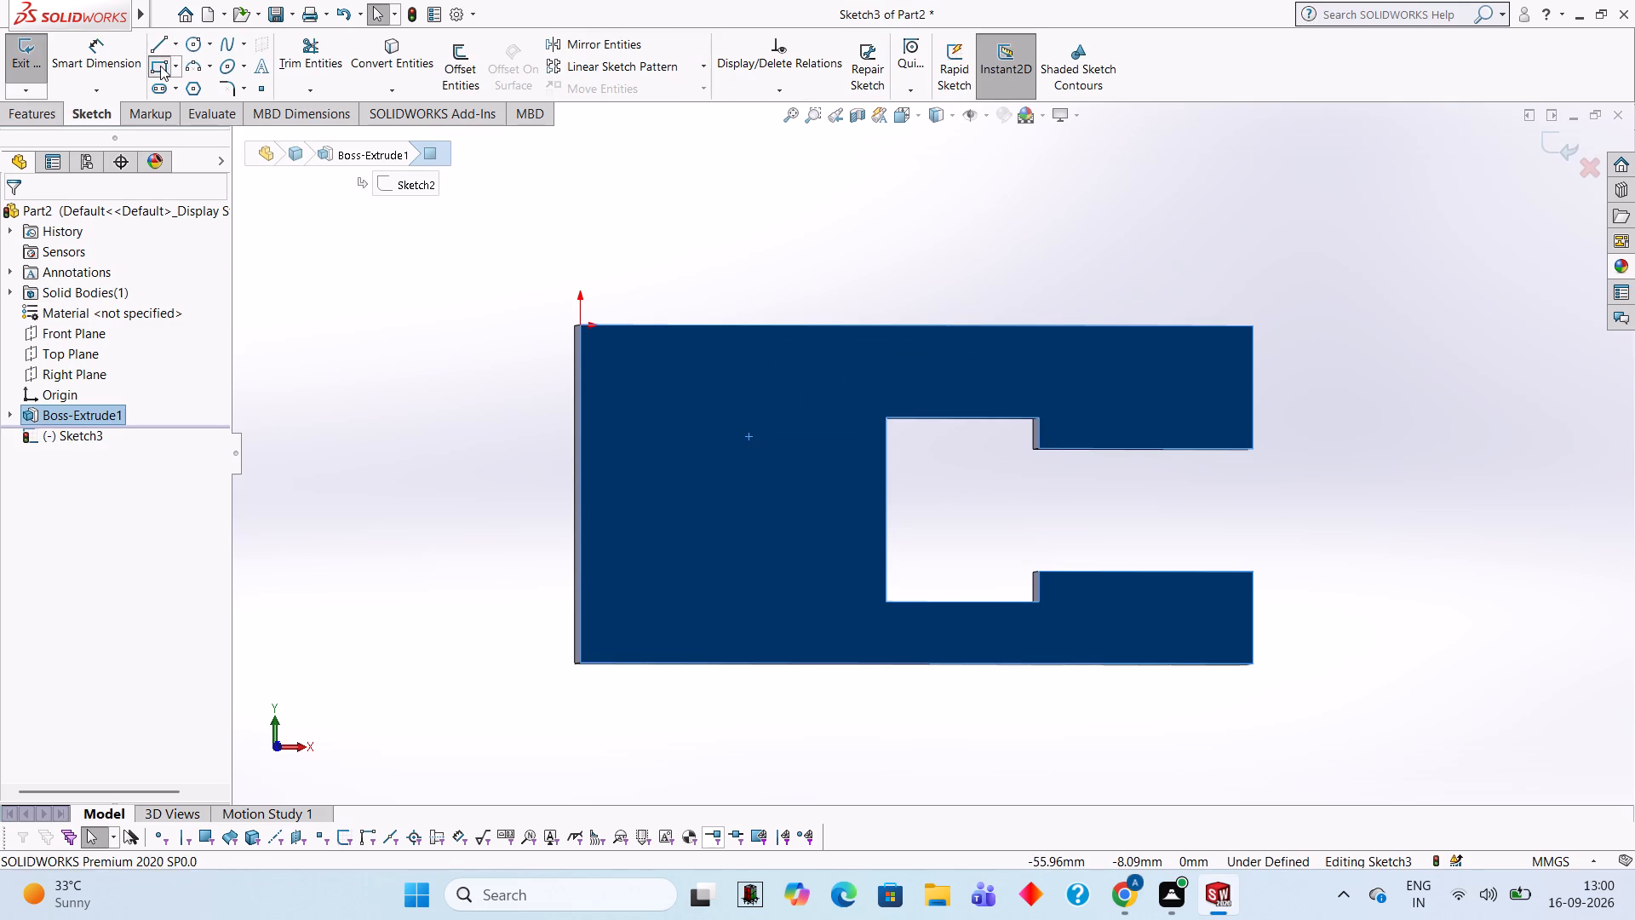
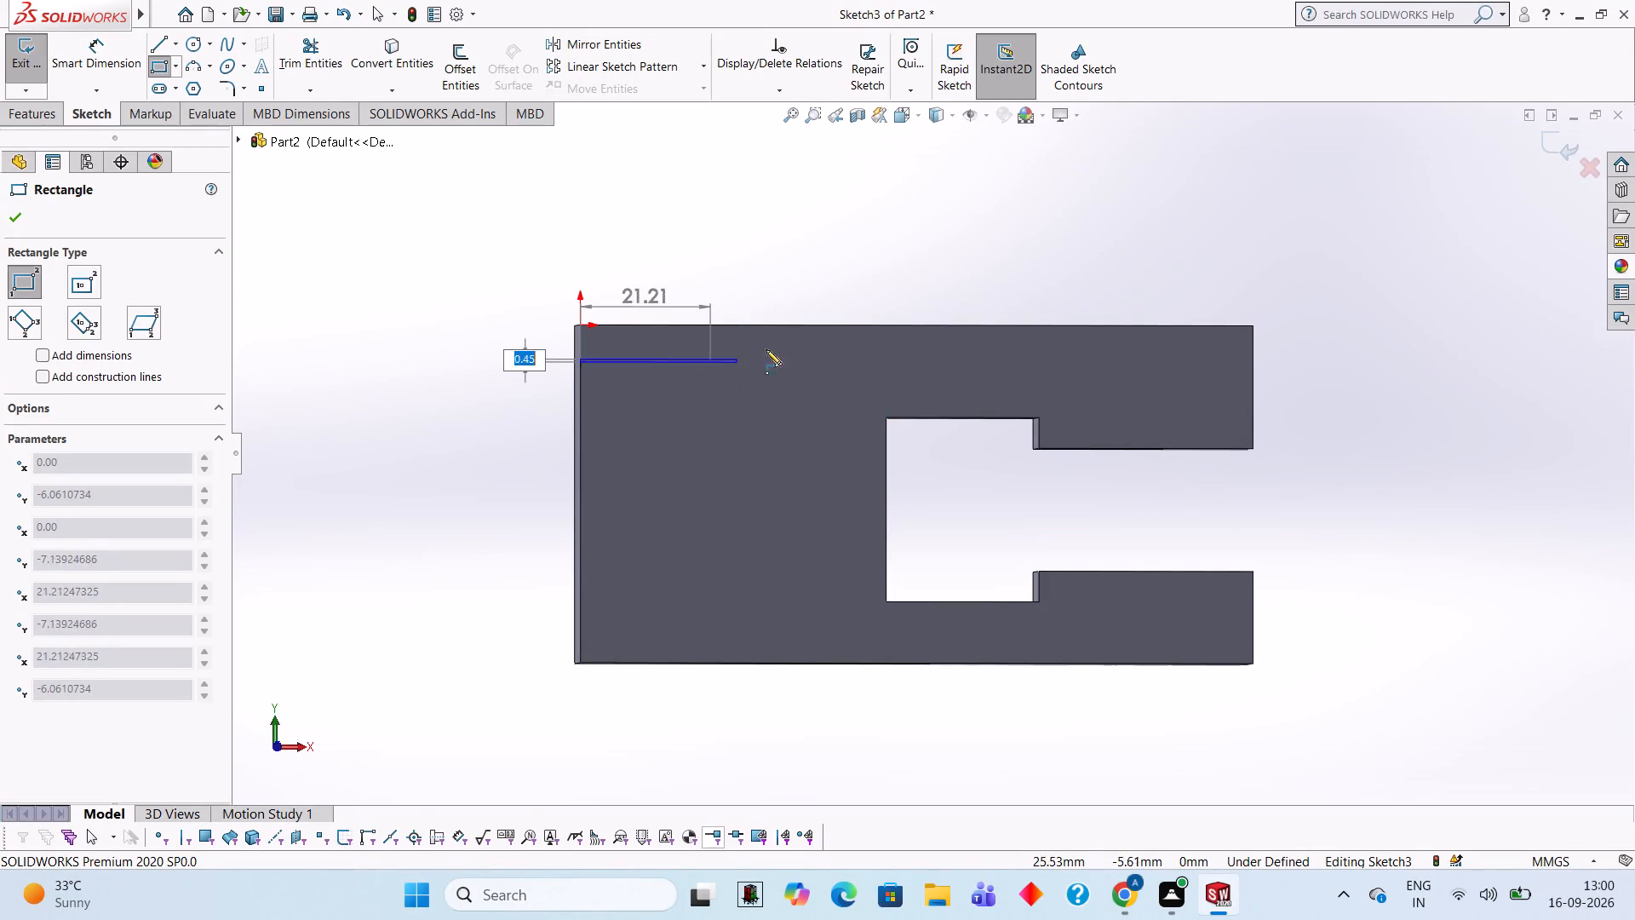
# Sketch a corner rectangle from the origin to the front face's lower edge, about 32 mm wide and spanning the full height.
pyautogui.press('Escape')
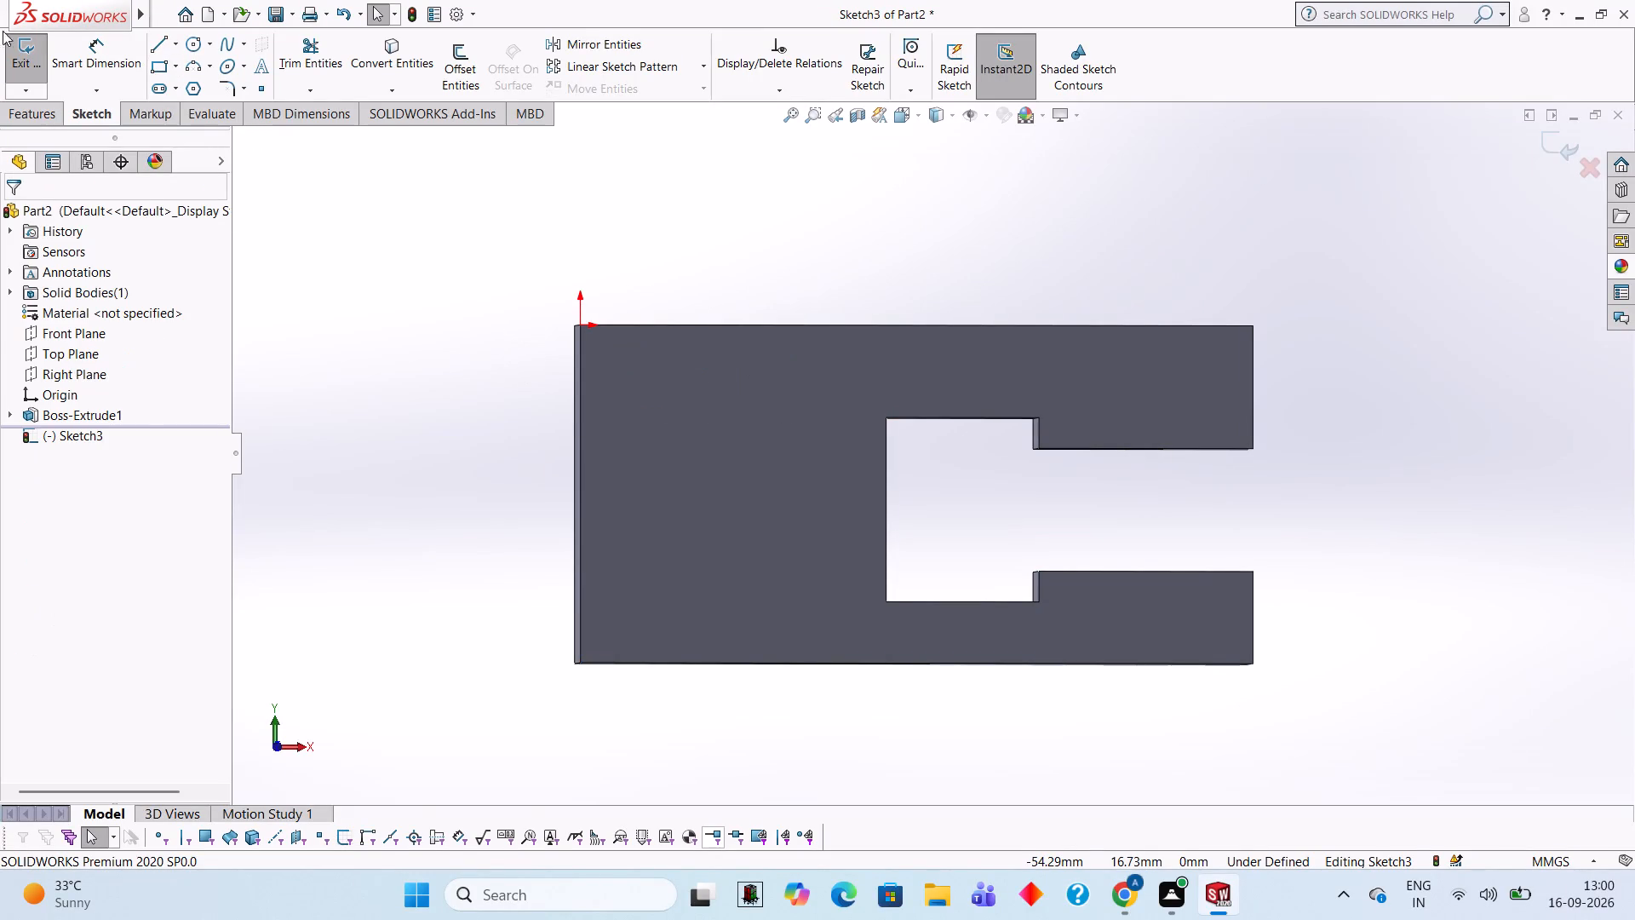
pyautogui.click(468, 172)
pyautogui.click(706, 475)
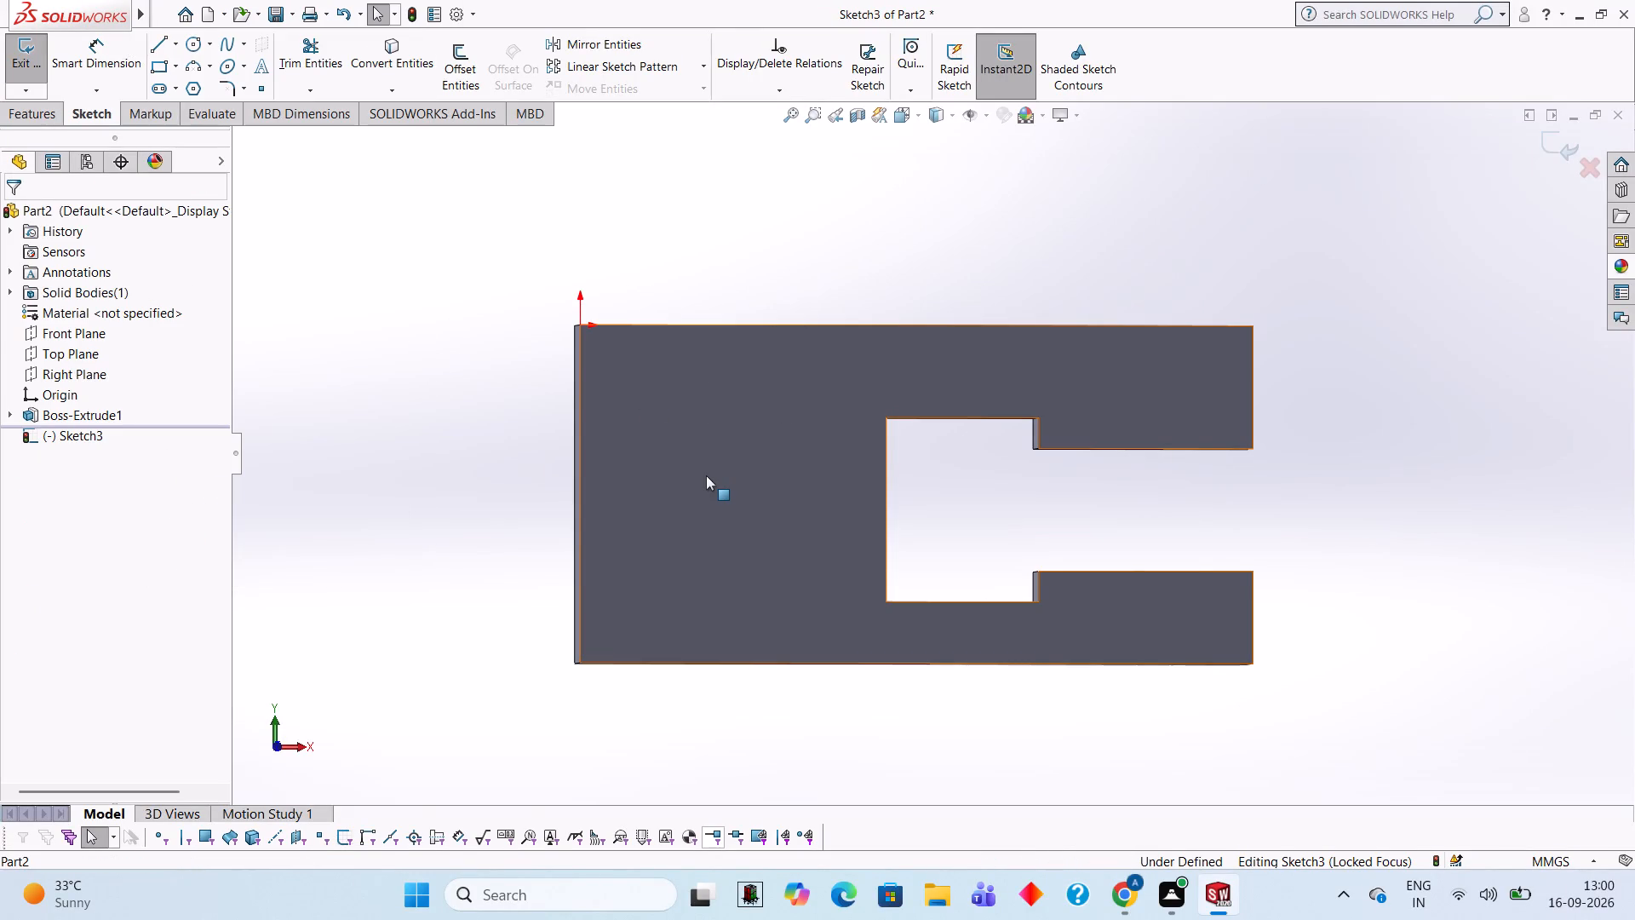
pyautogui.rightClick(706, 475)
pyautogui.click(760, 276)
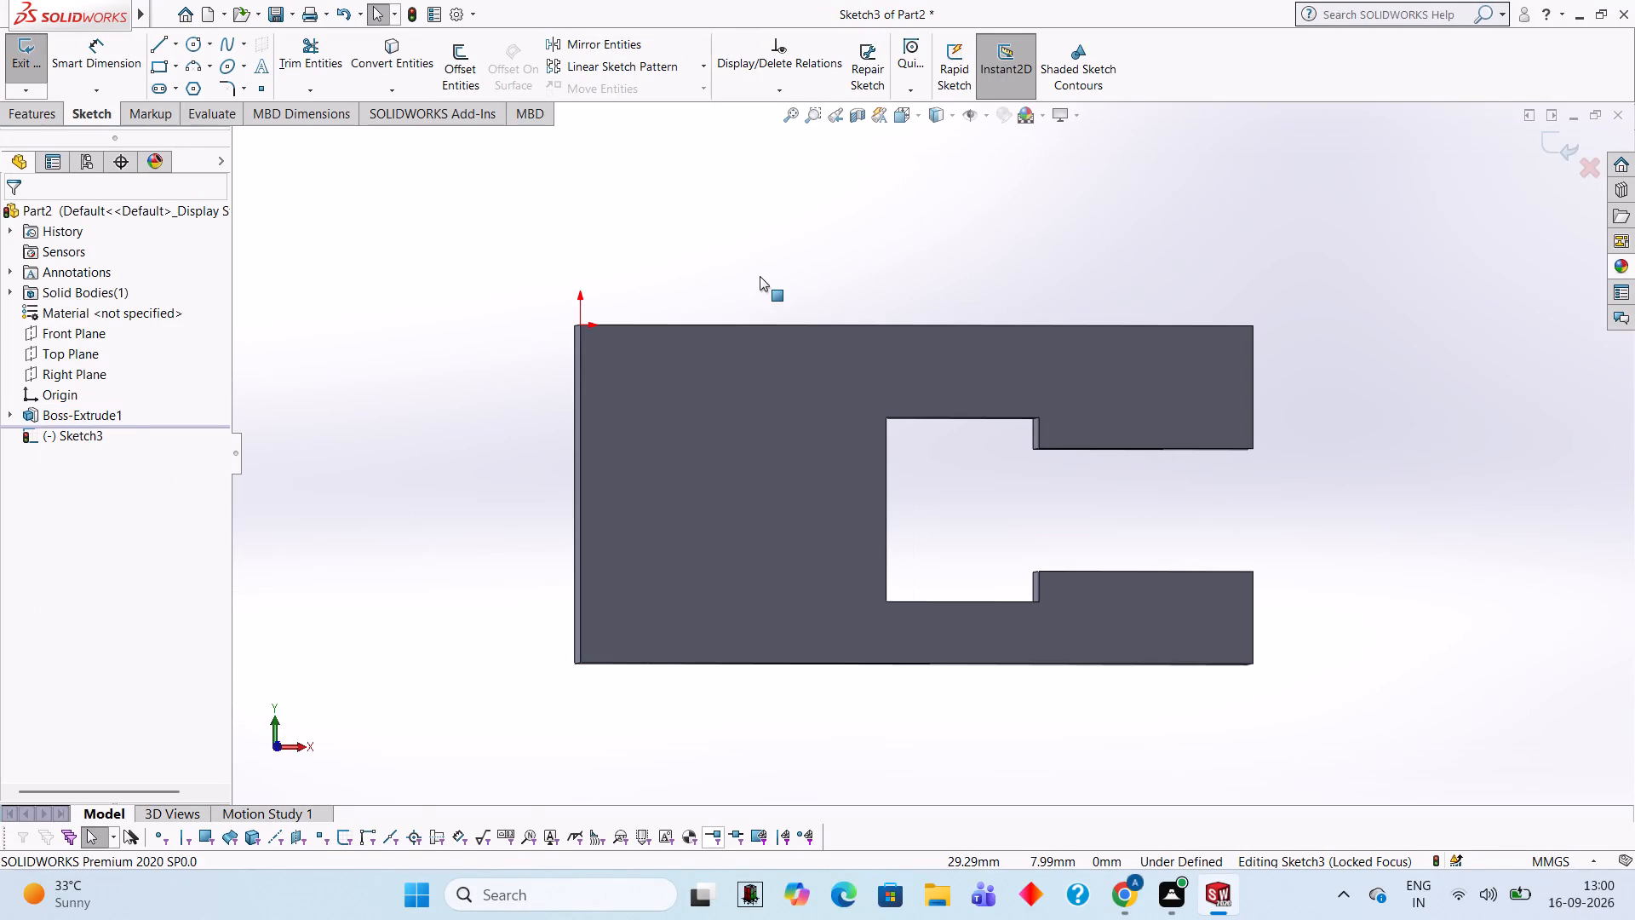
pyautogui.hotkey('ctrl', '8')
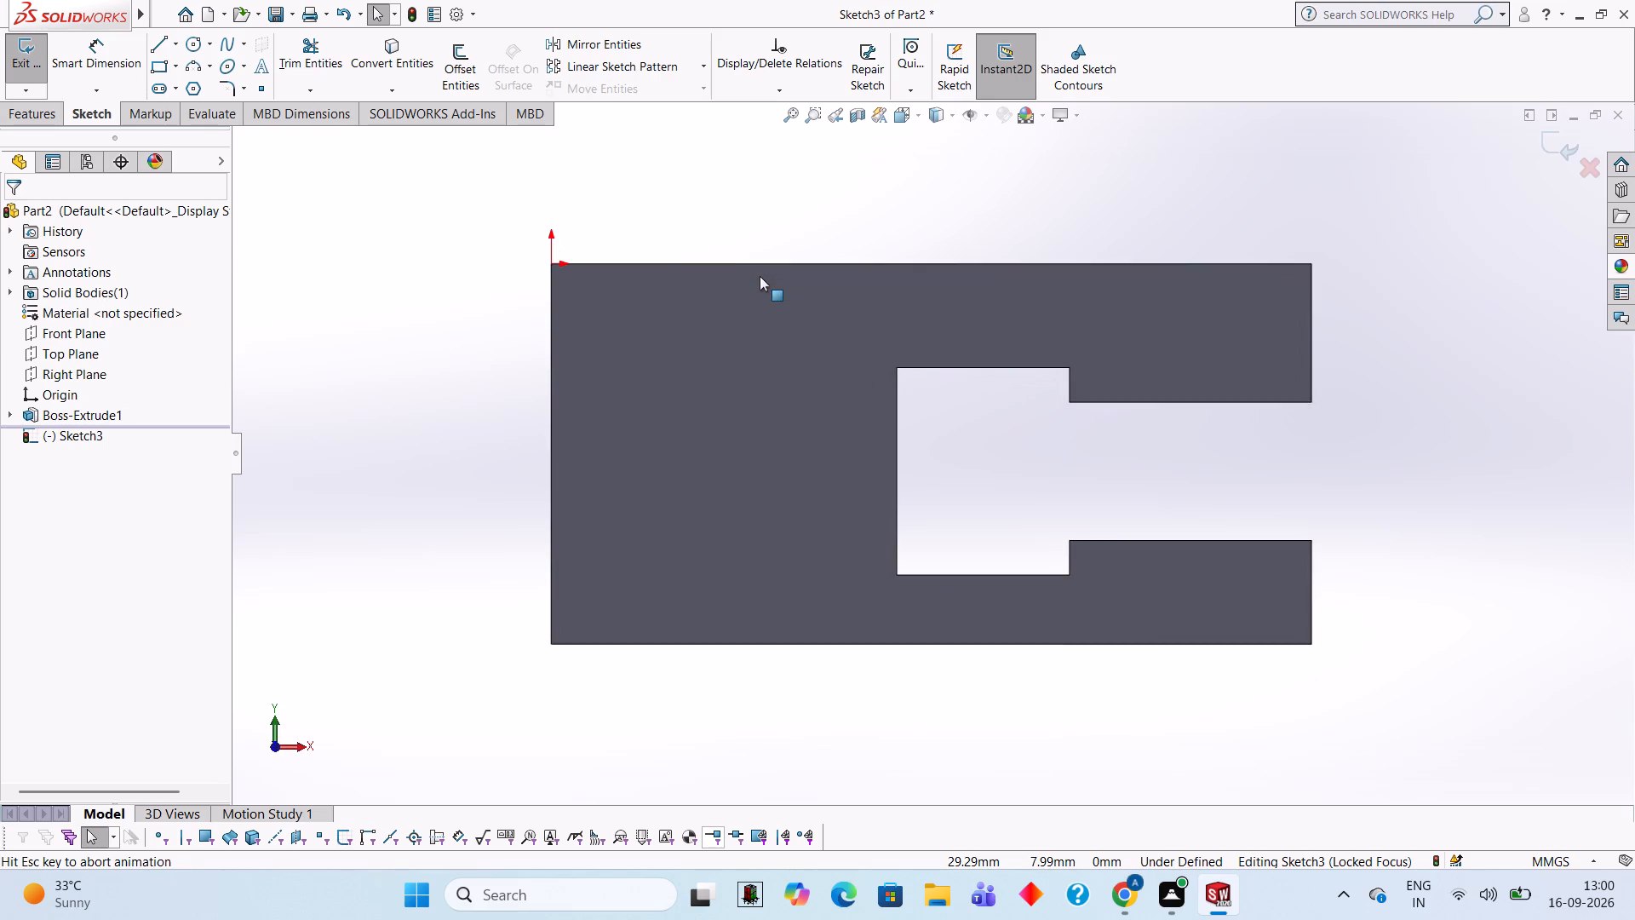
pyautogui.click(153, 63)
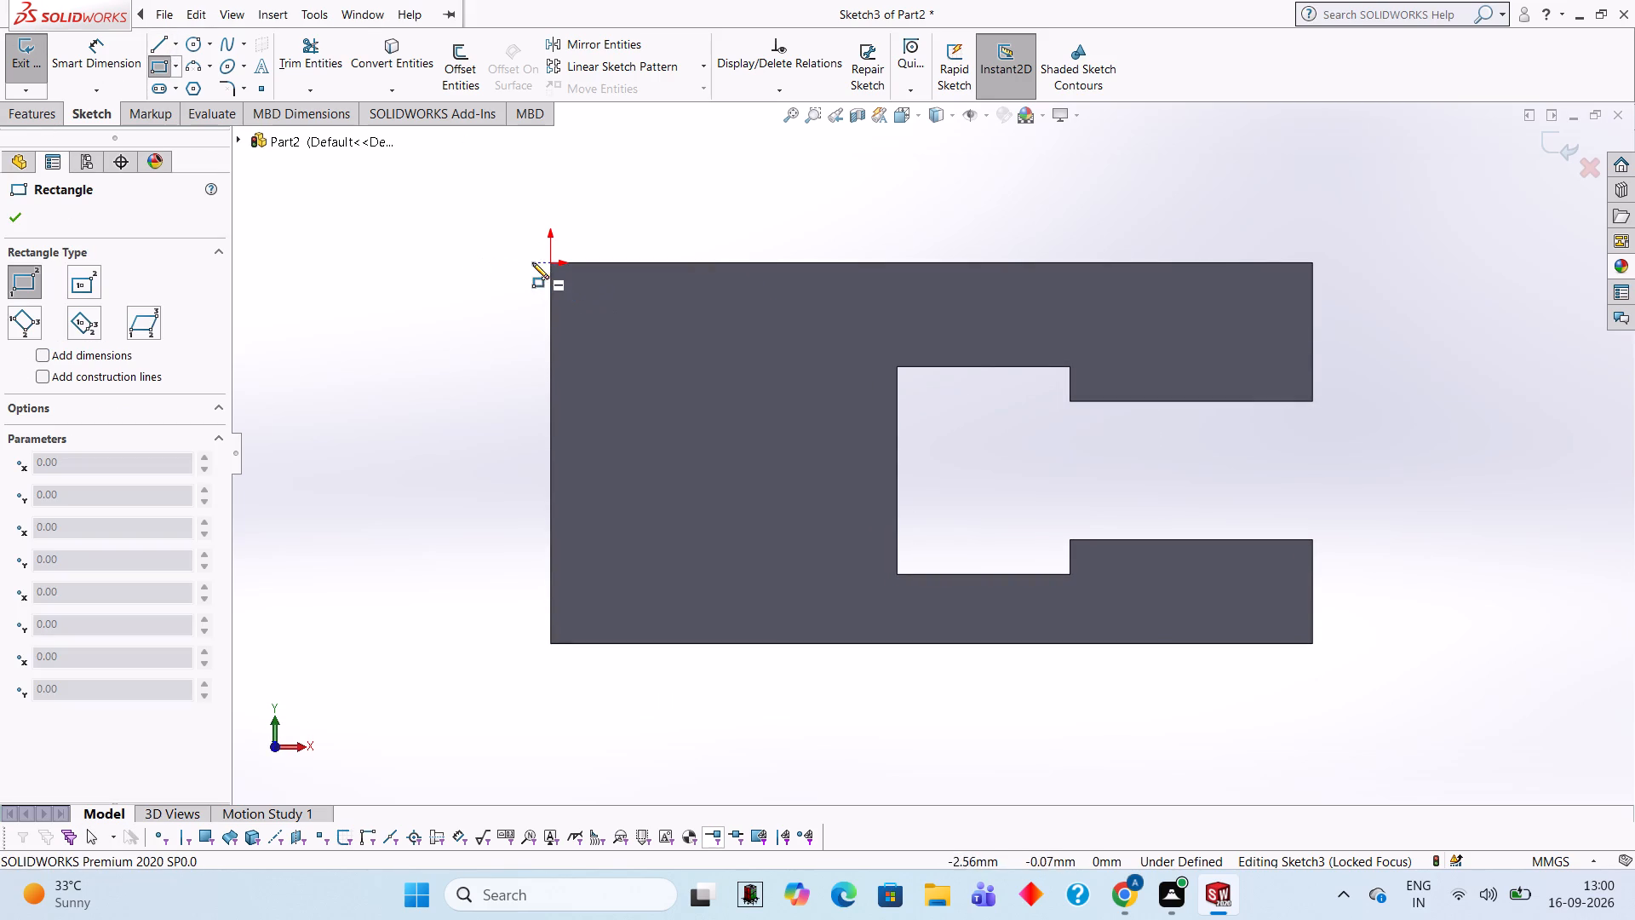
pyautogui.click(548, 265)
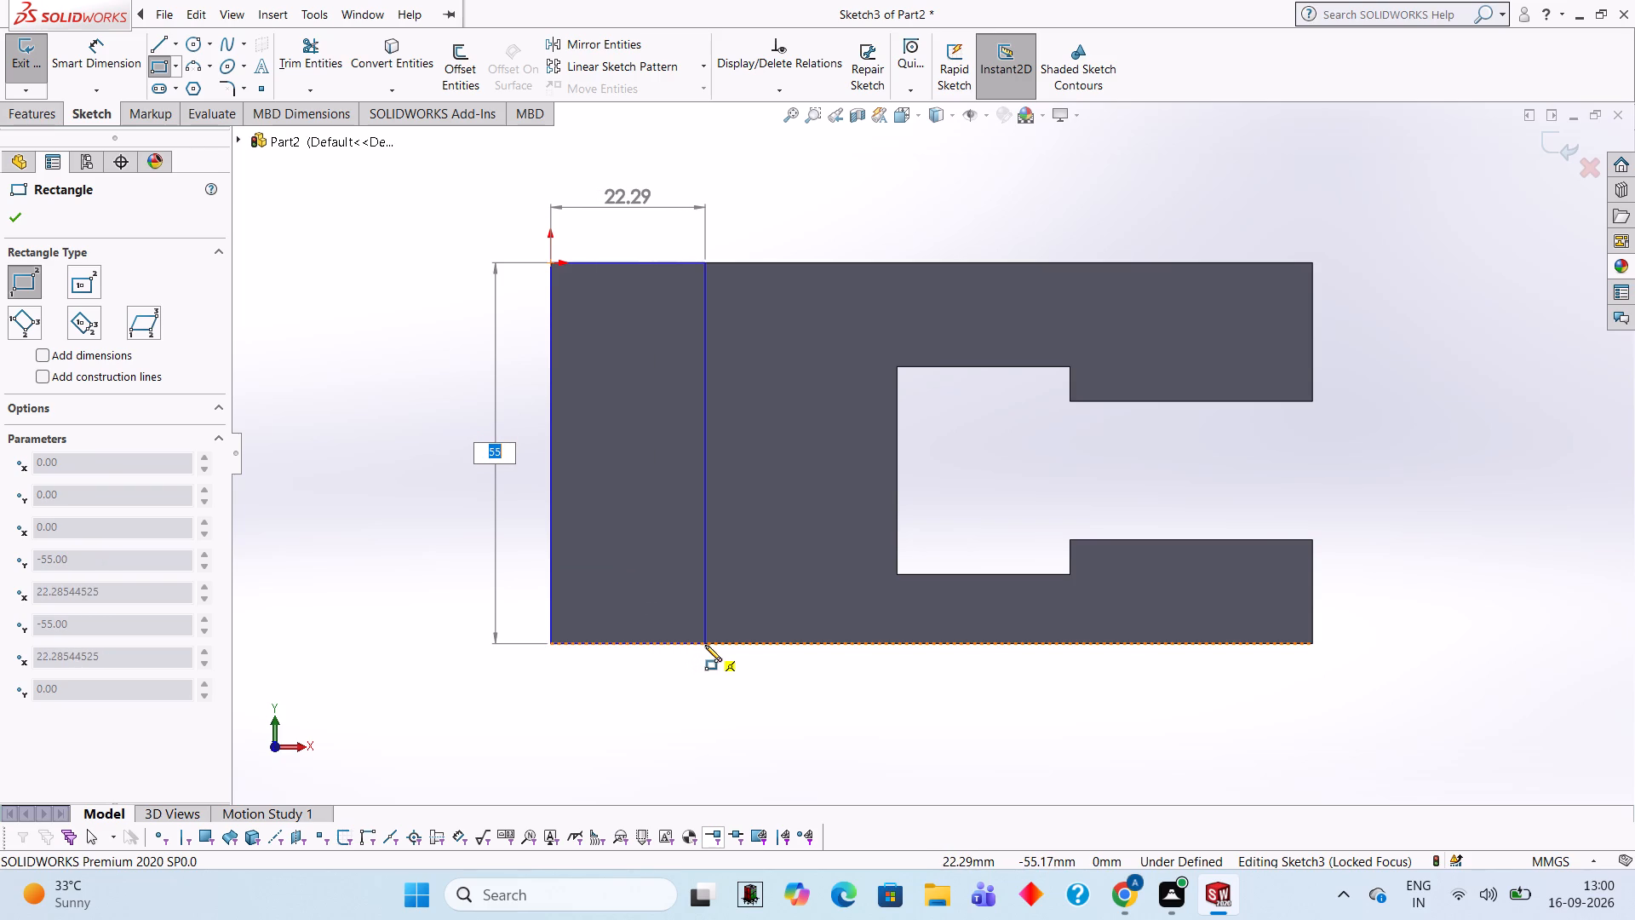
pyautogui.click(772, 641)
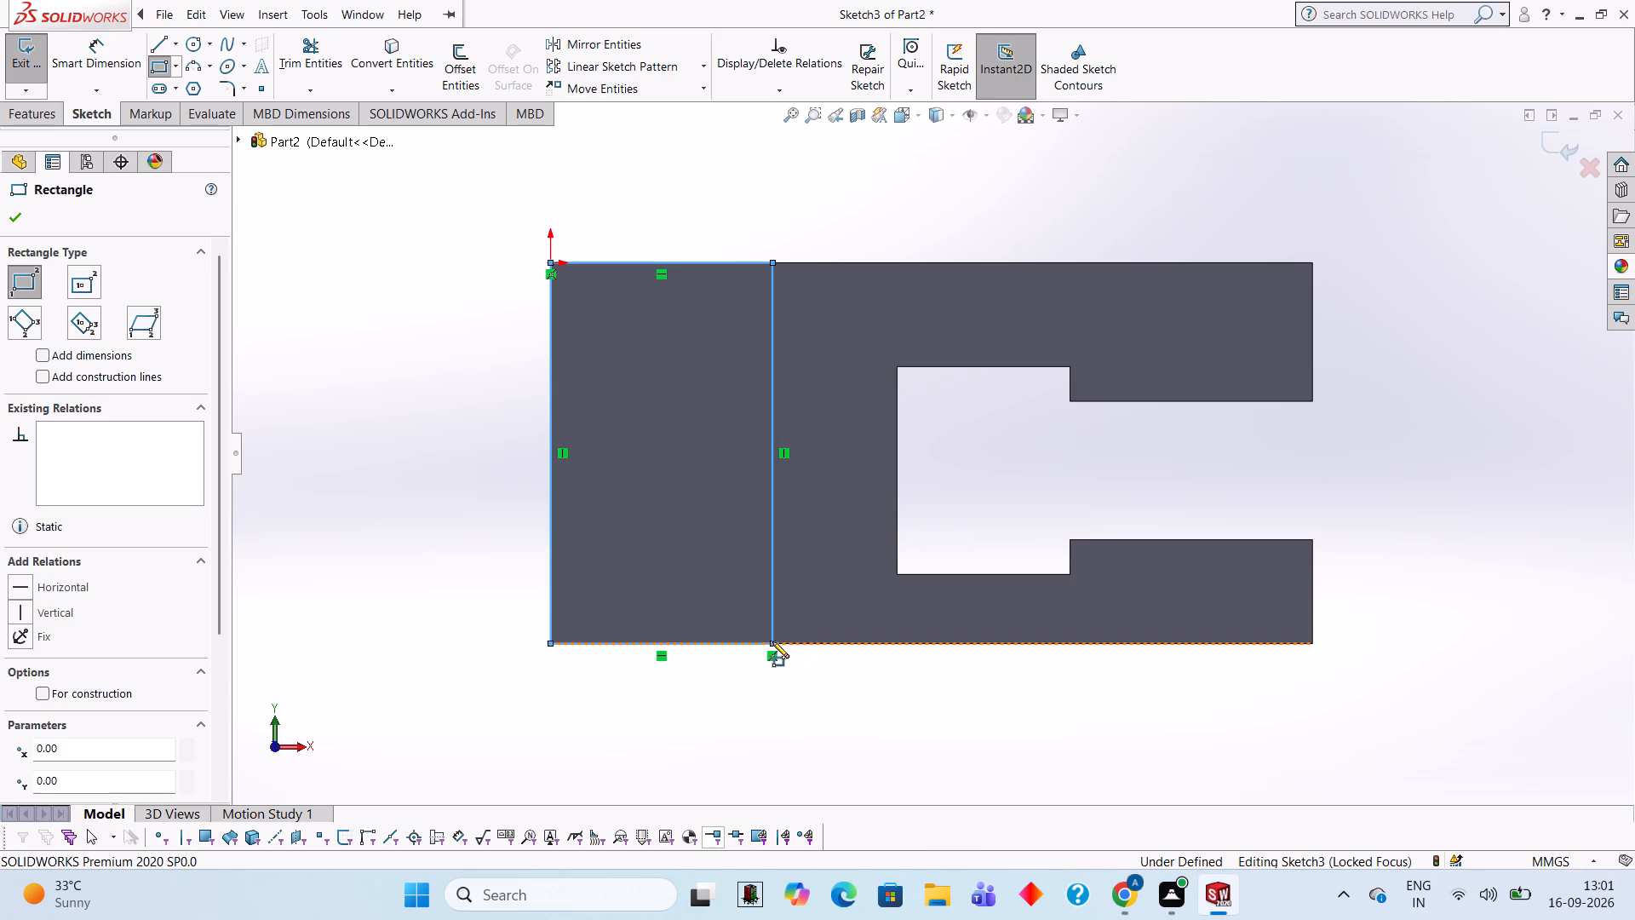
pyautogui.click(463, 184)
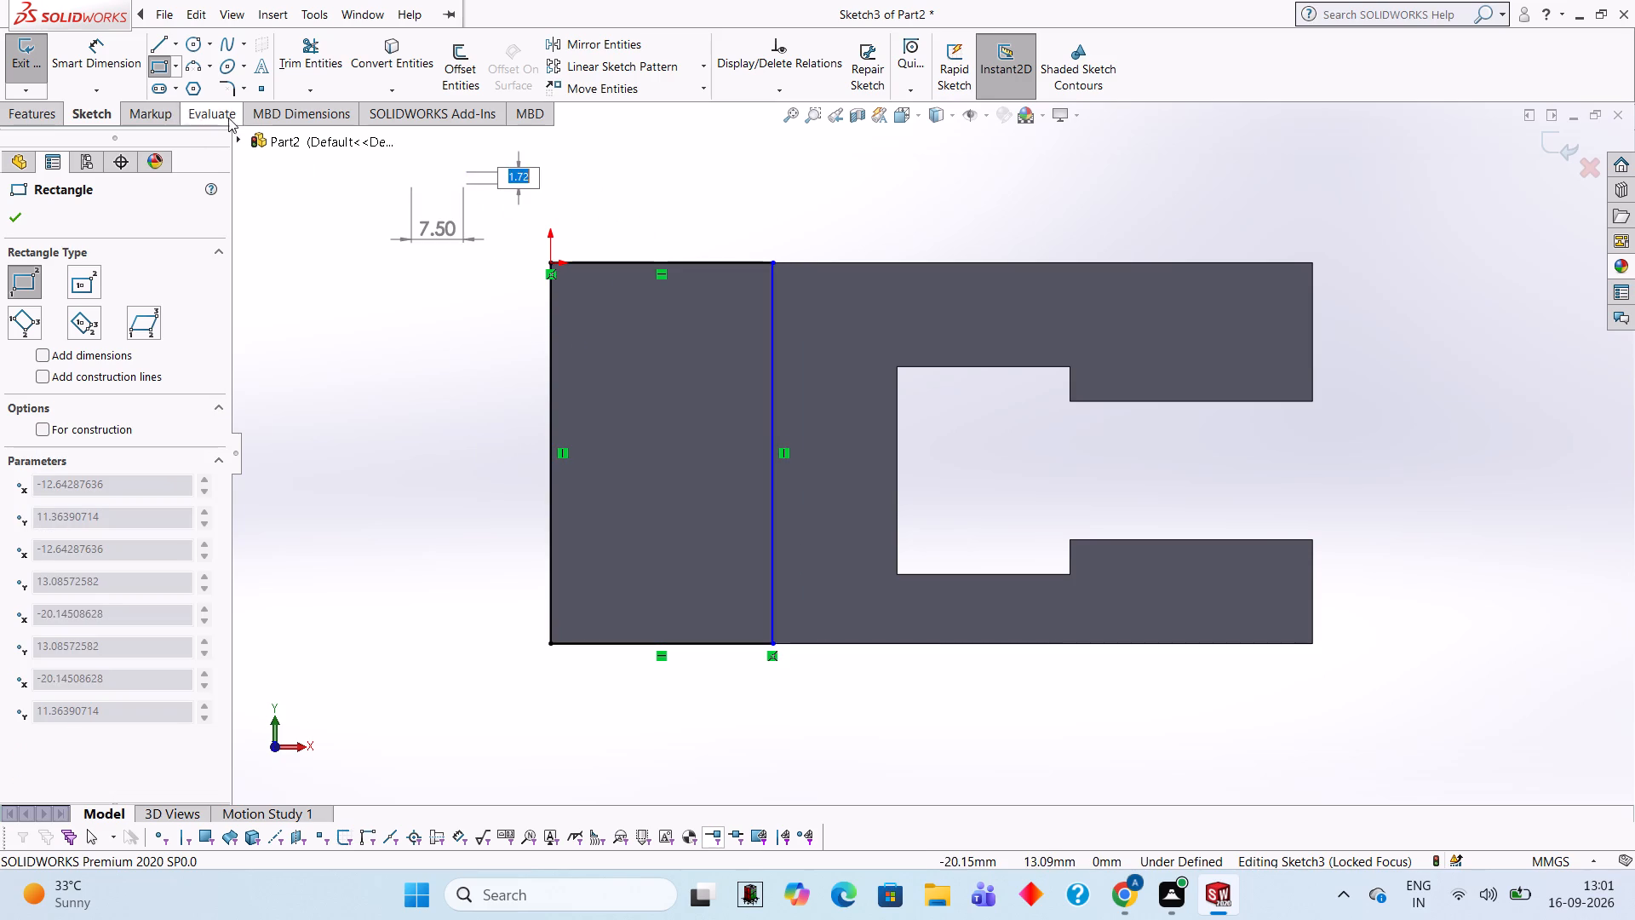
pyautogui.press('Escape')
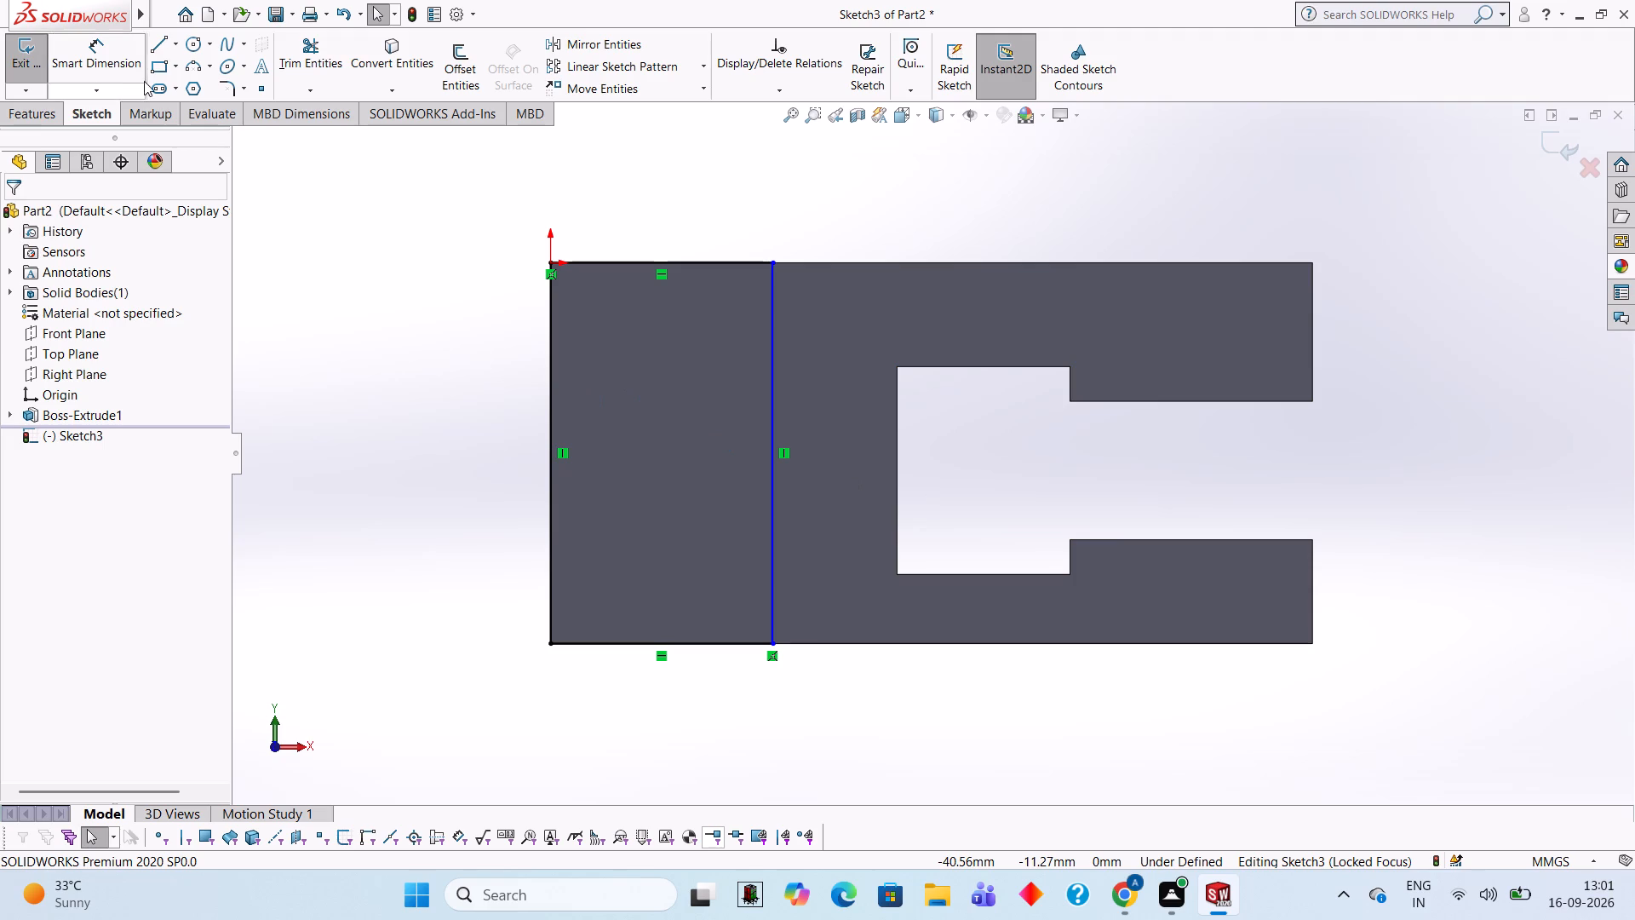
# Dimension the rectangle's bottom side to a width of 30 mm.
pyautogui.click(108, 59)
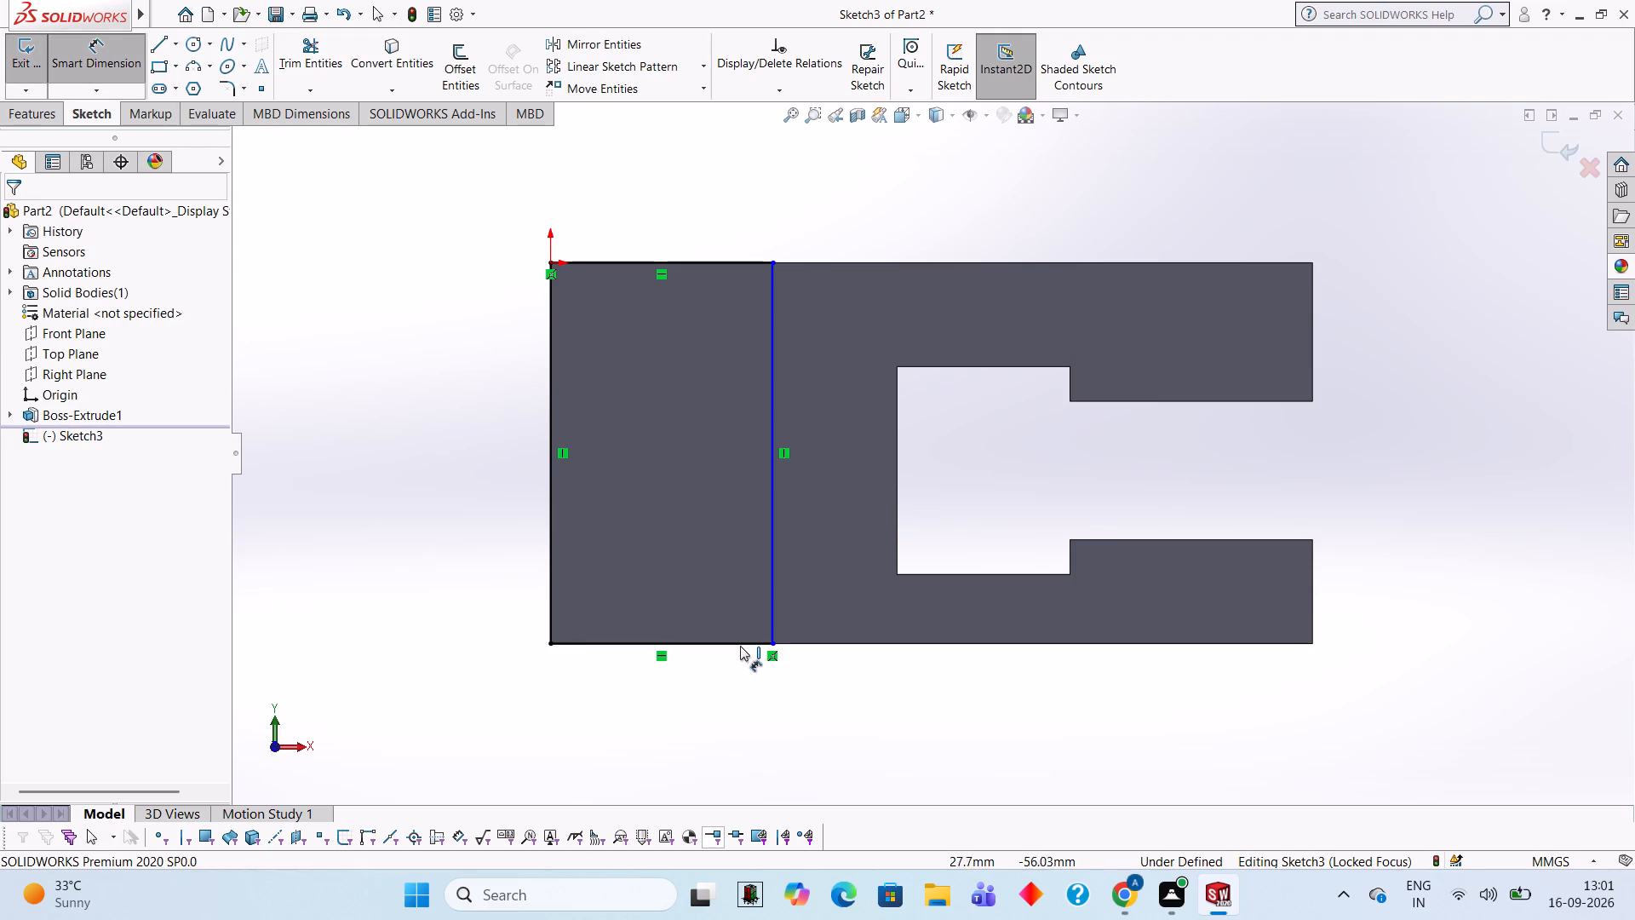
pyautogui.click(739, 646)
pyautogui.click(680, 722)
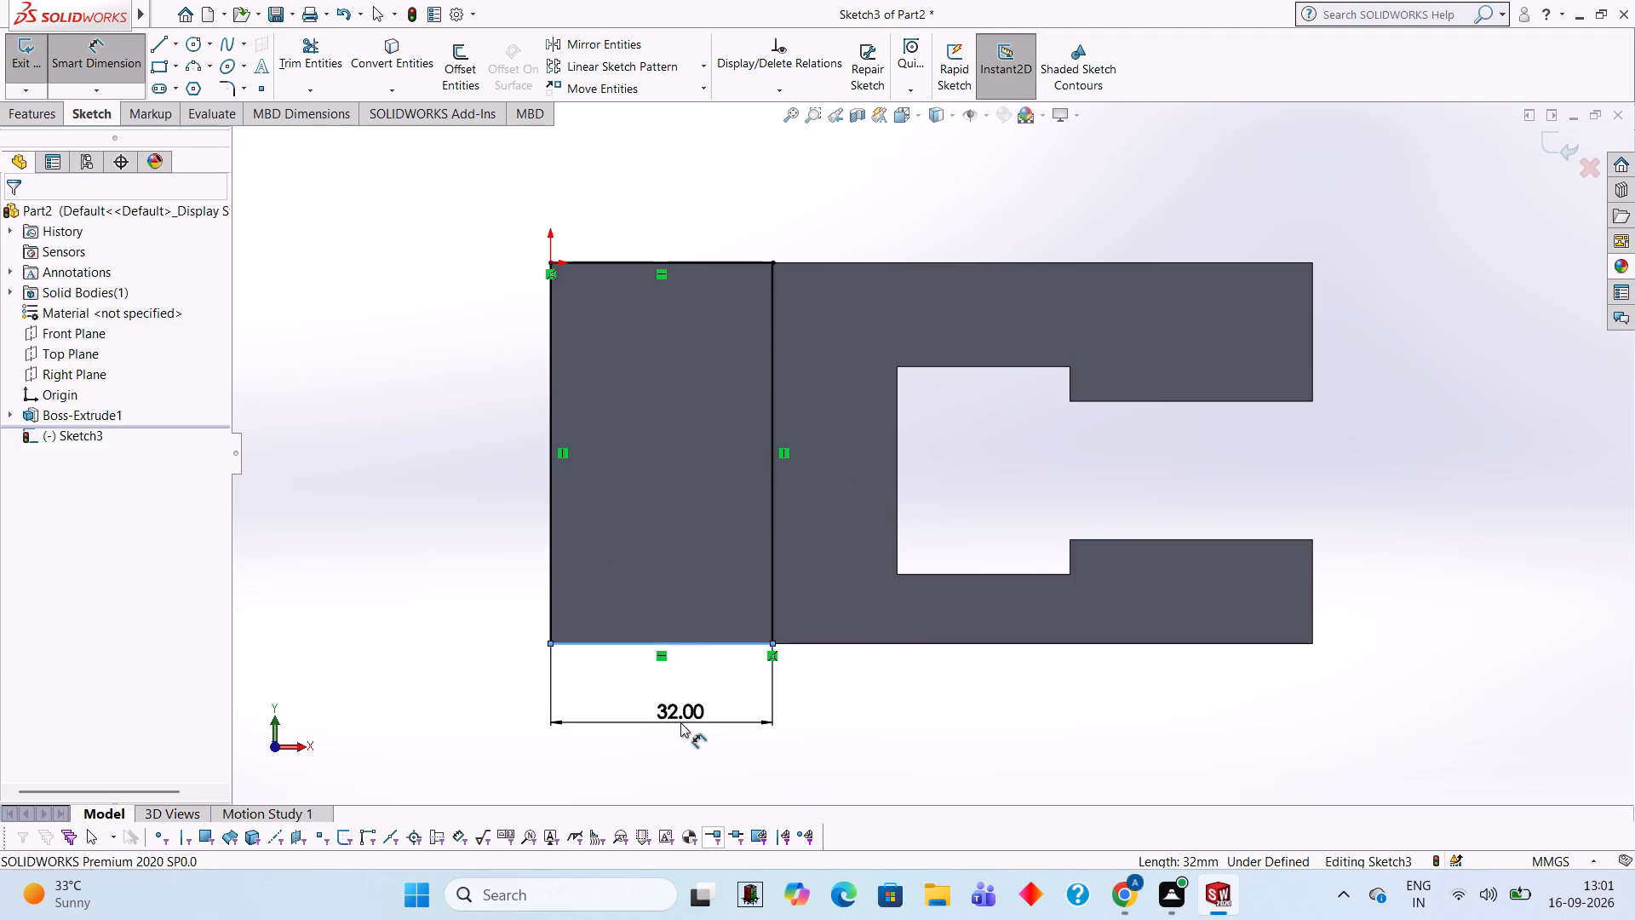
pyautogui.write('30')
pyautogui.press('Return')
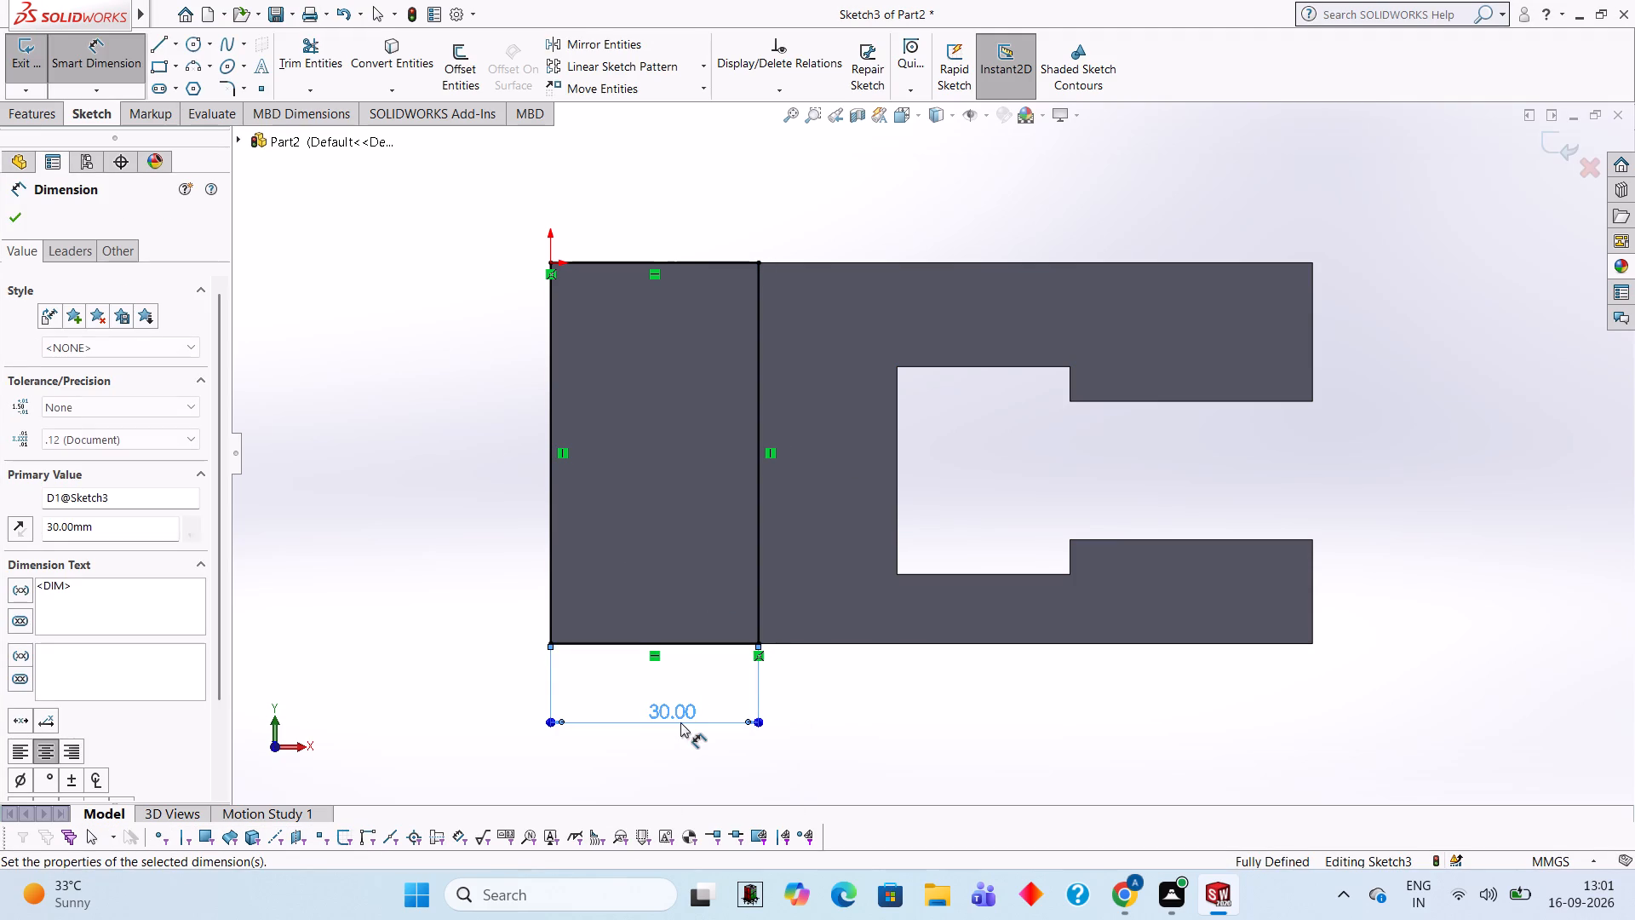
pyautogui.click(469, 344)
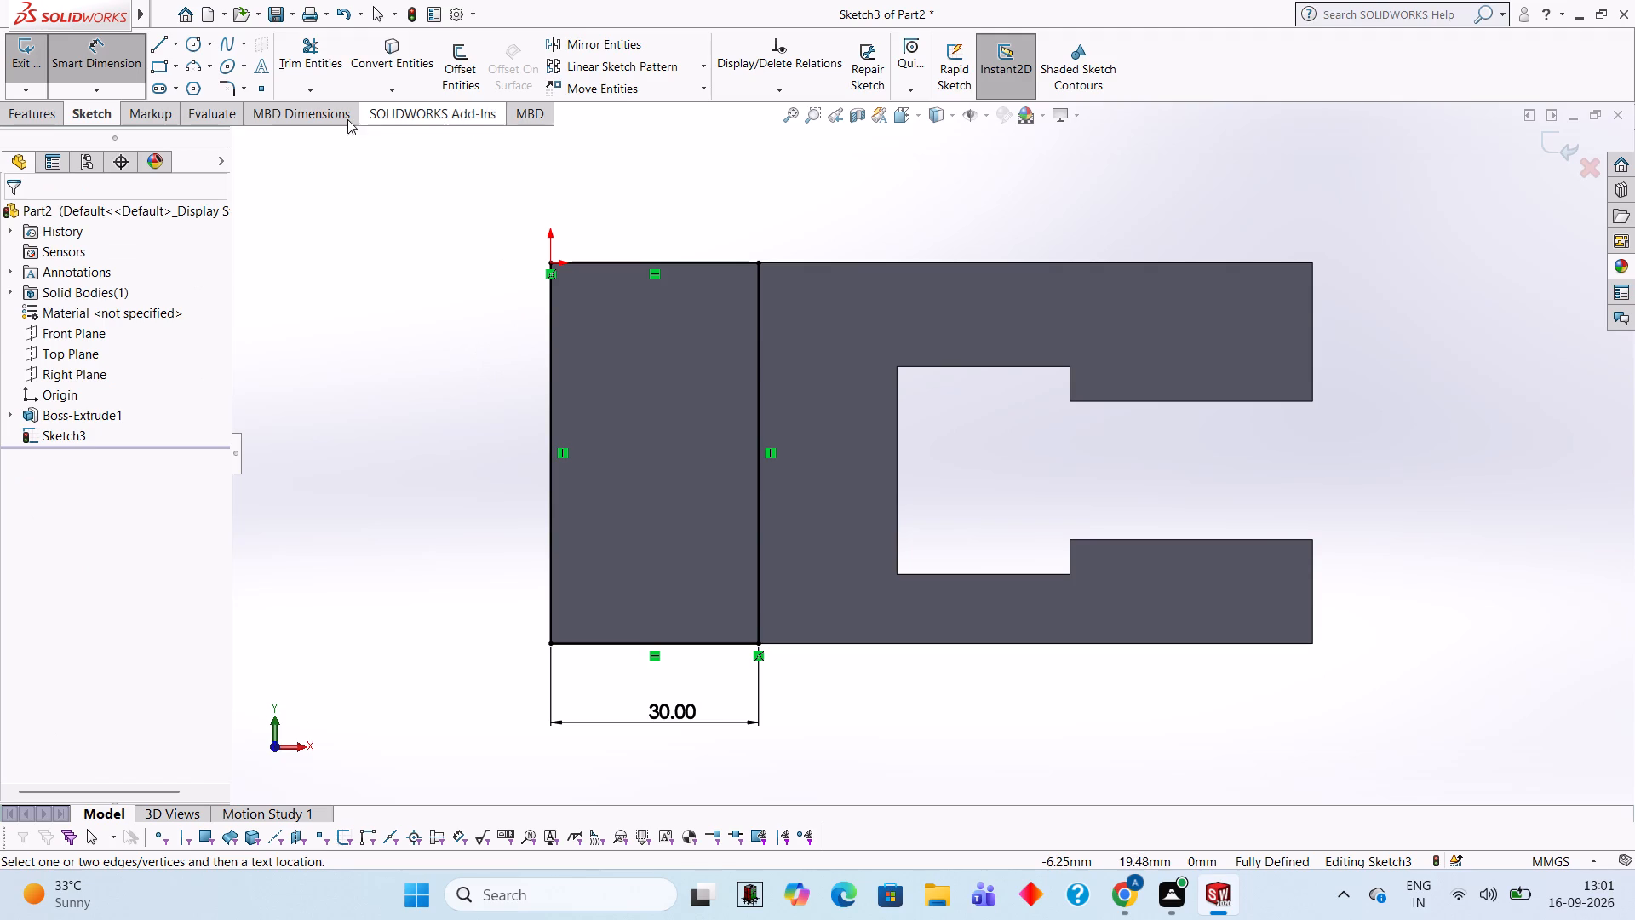
pyautogui.click(414, 200)
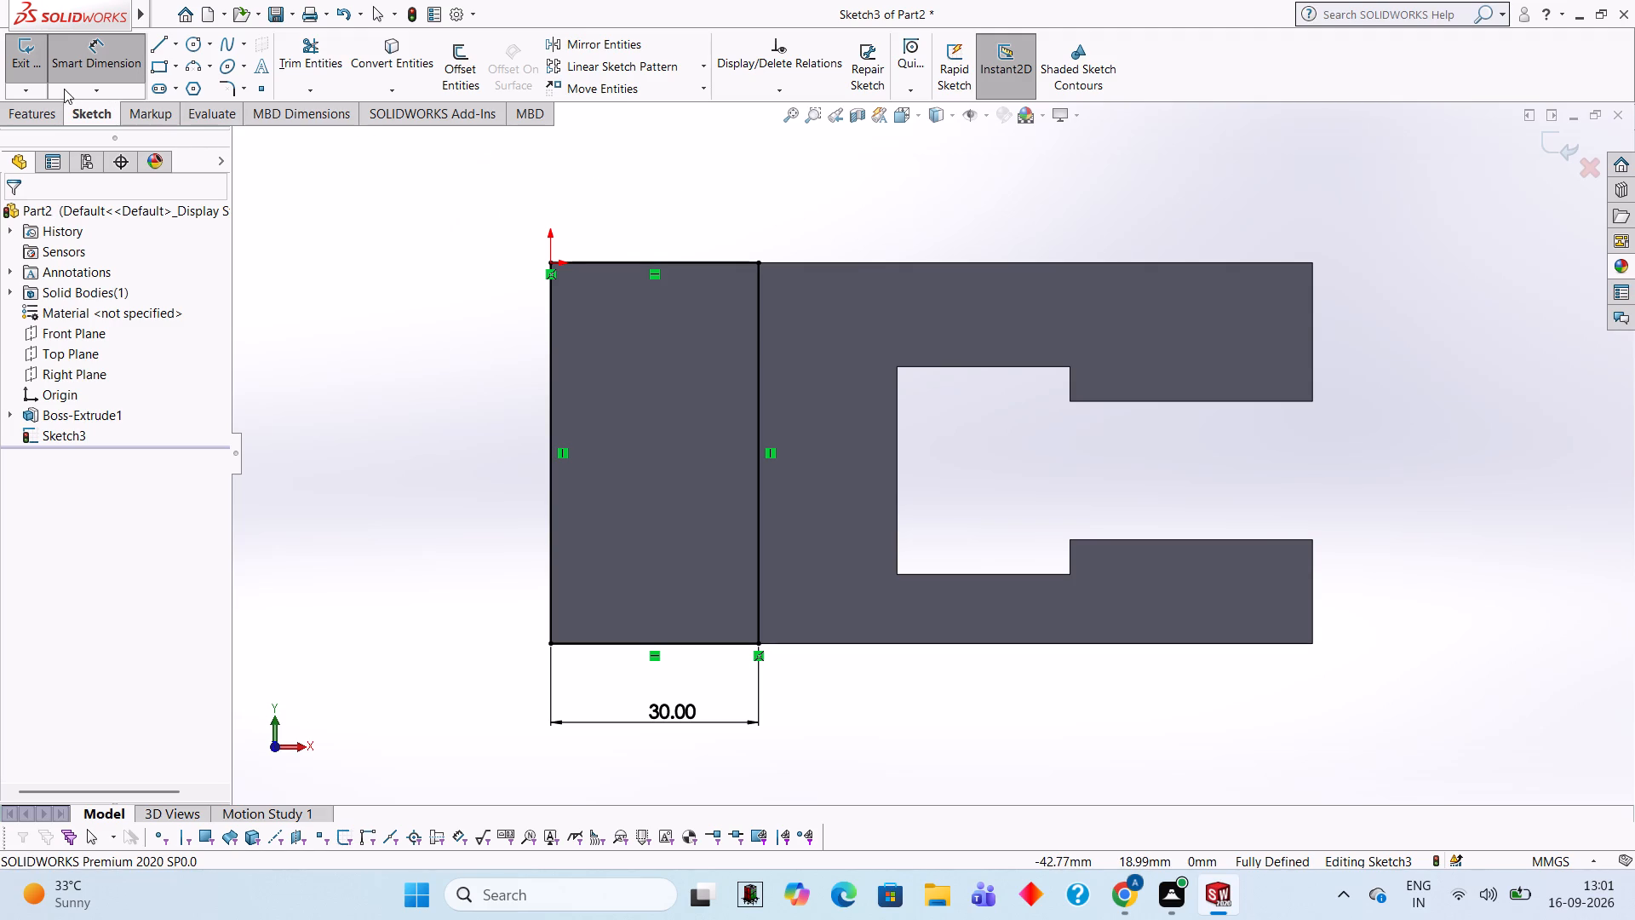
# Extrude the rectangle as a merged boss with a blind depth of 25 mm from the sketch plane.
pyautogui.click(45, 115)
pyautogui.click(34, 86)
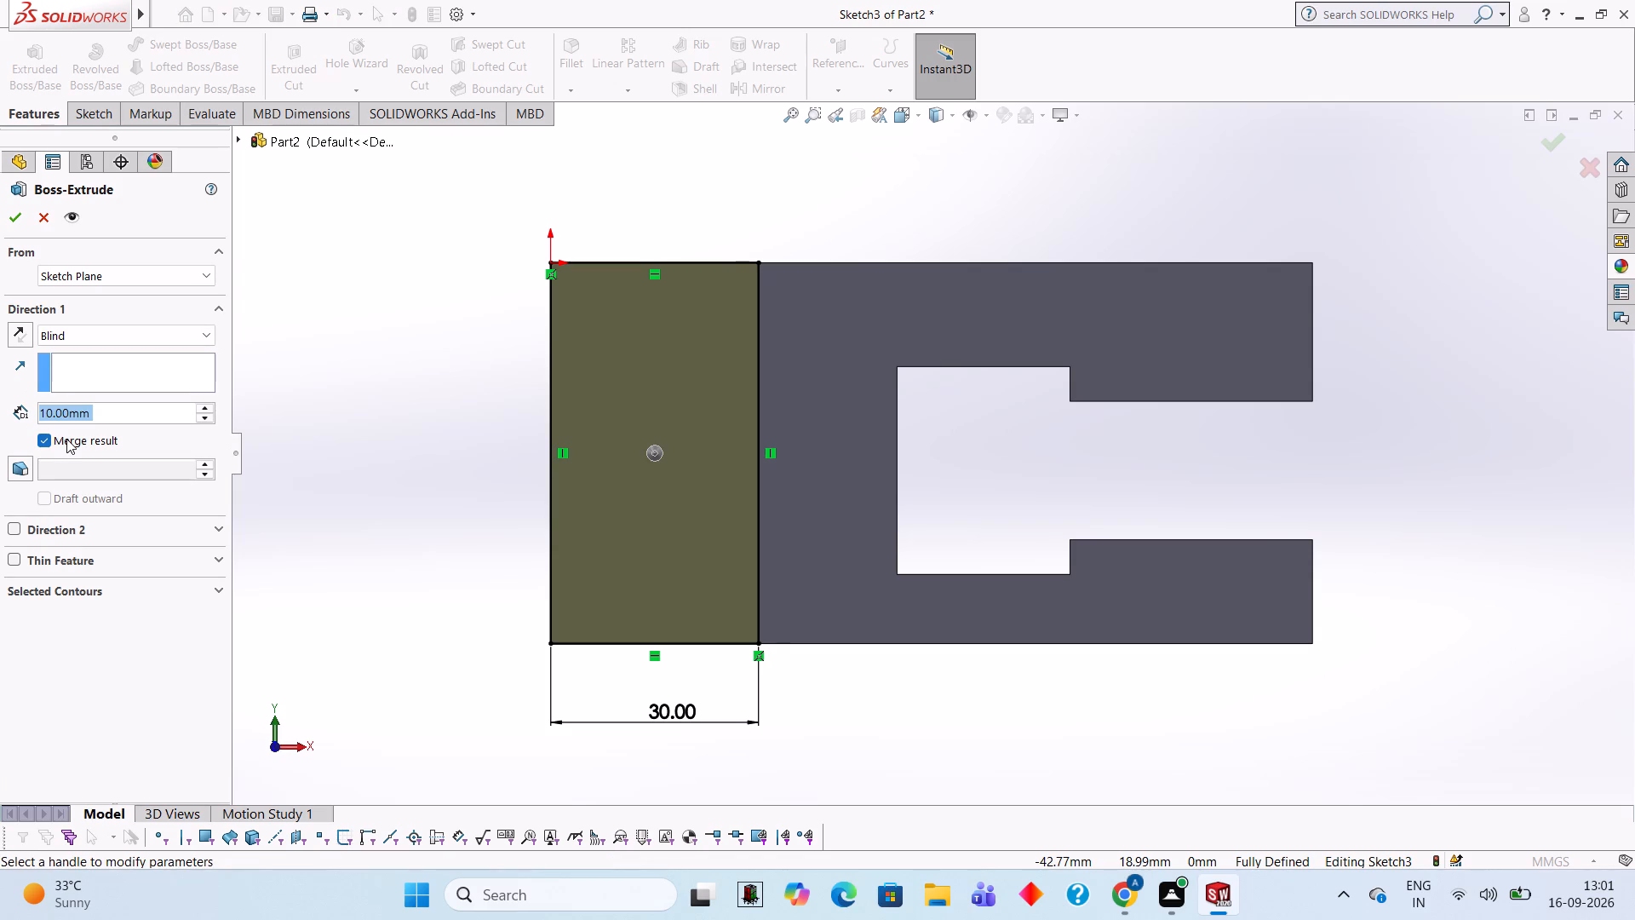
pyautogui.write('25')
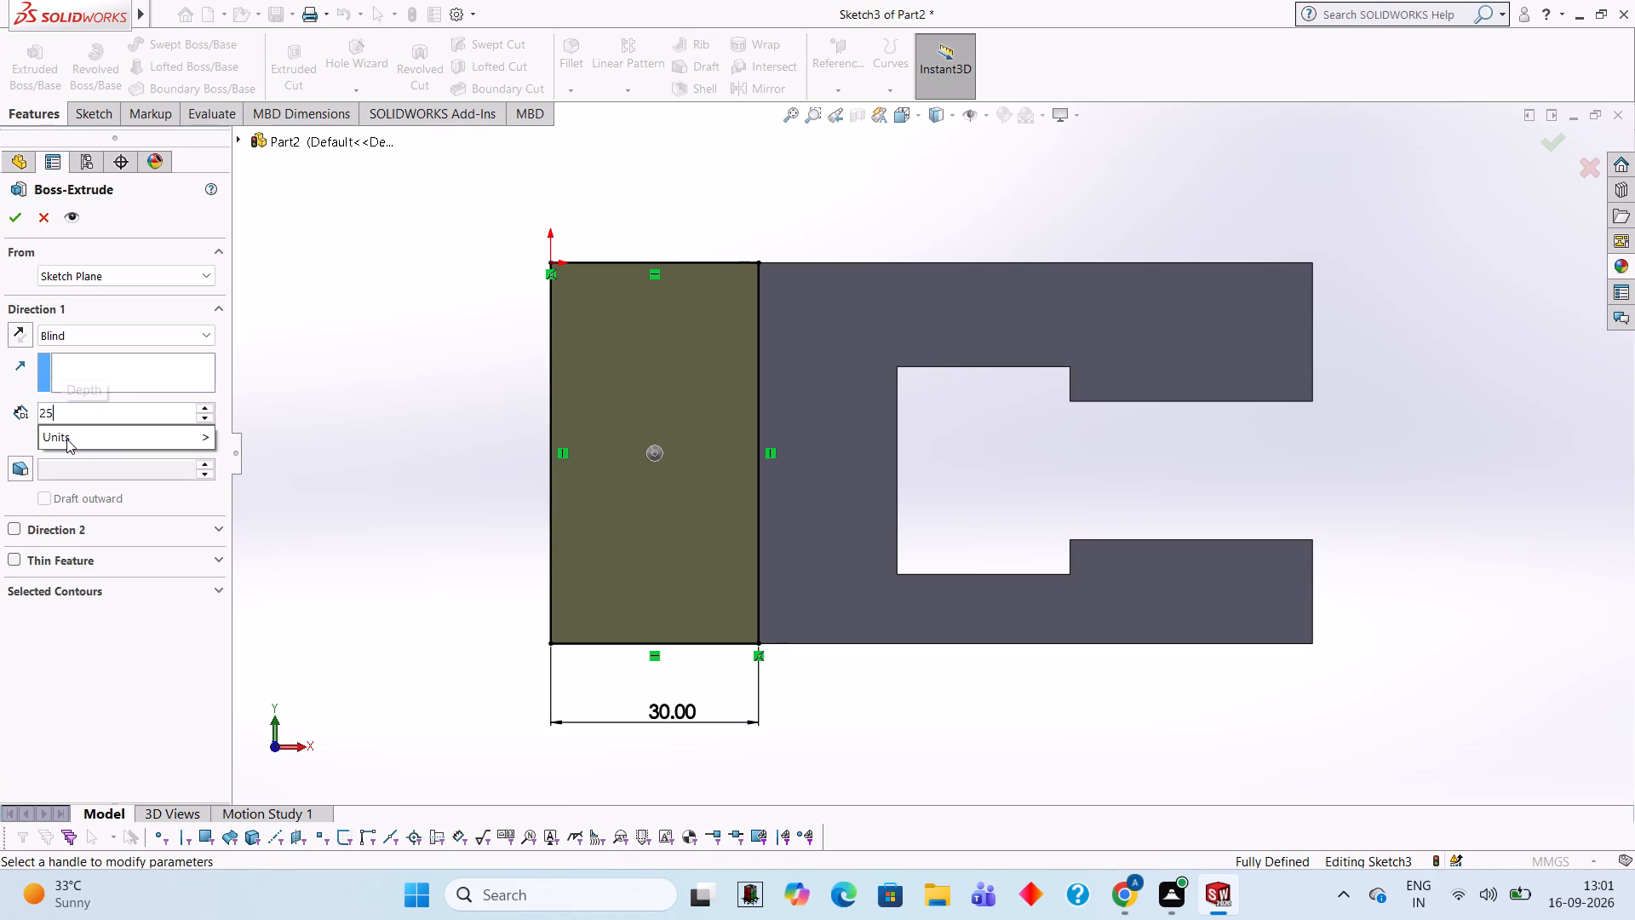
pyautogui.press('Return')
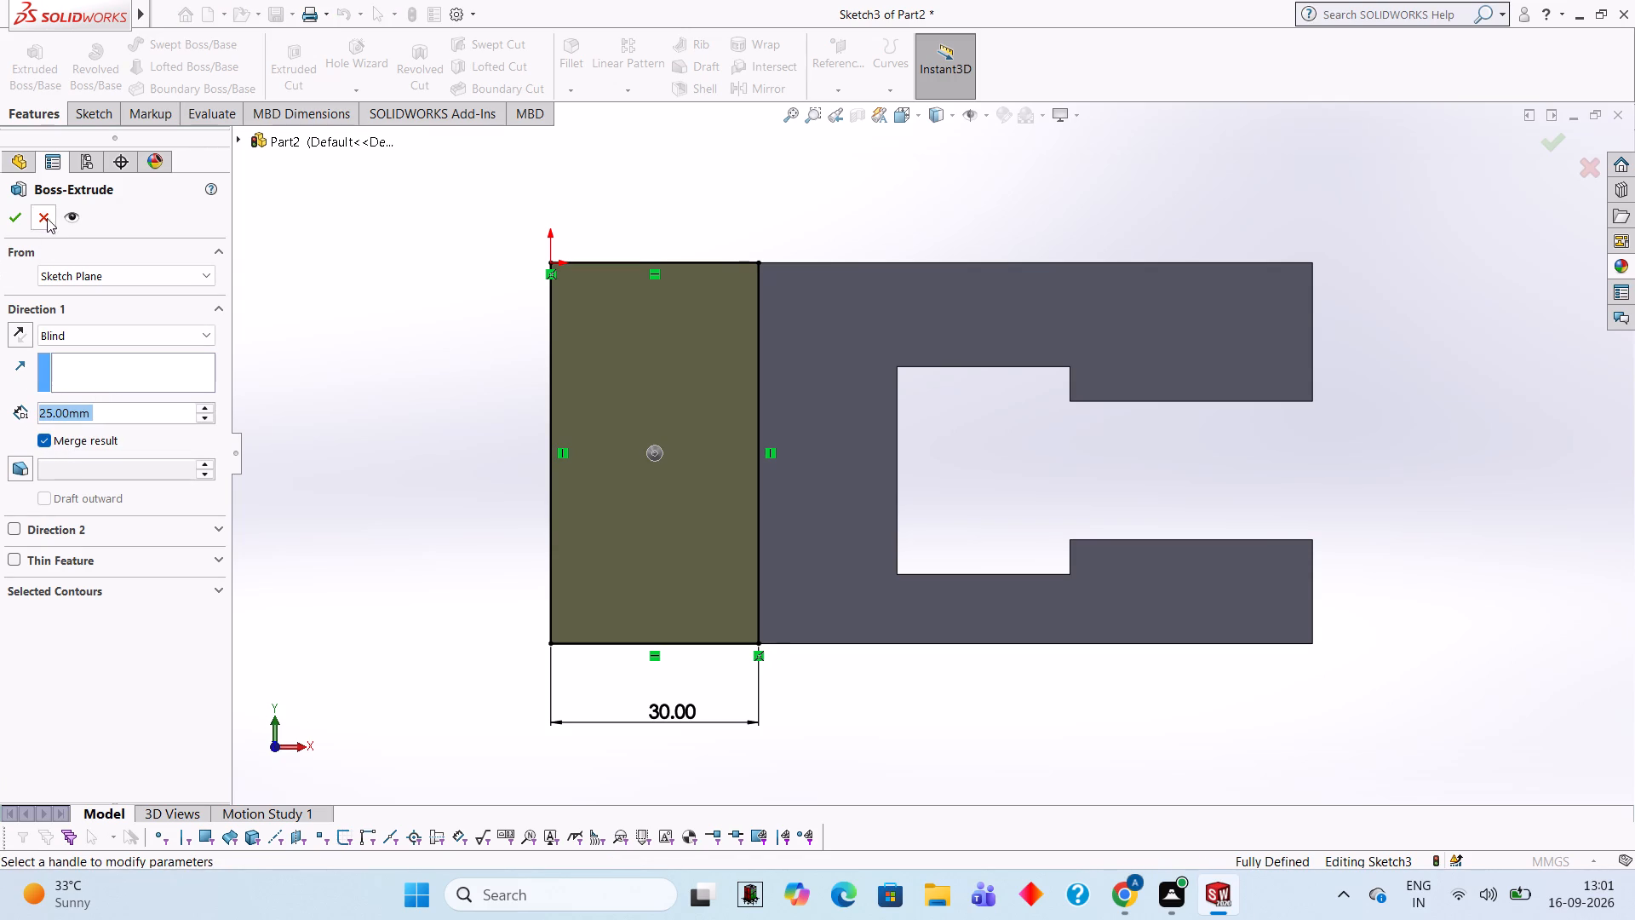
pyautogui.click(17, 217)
# Rotate the model to examine the raised block's height against the base plate from several angles.
pyautogui.rightClick(1483, 329)
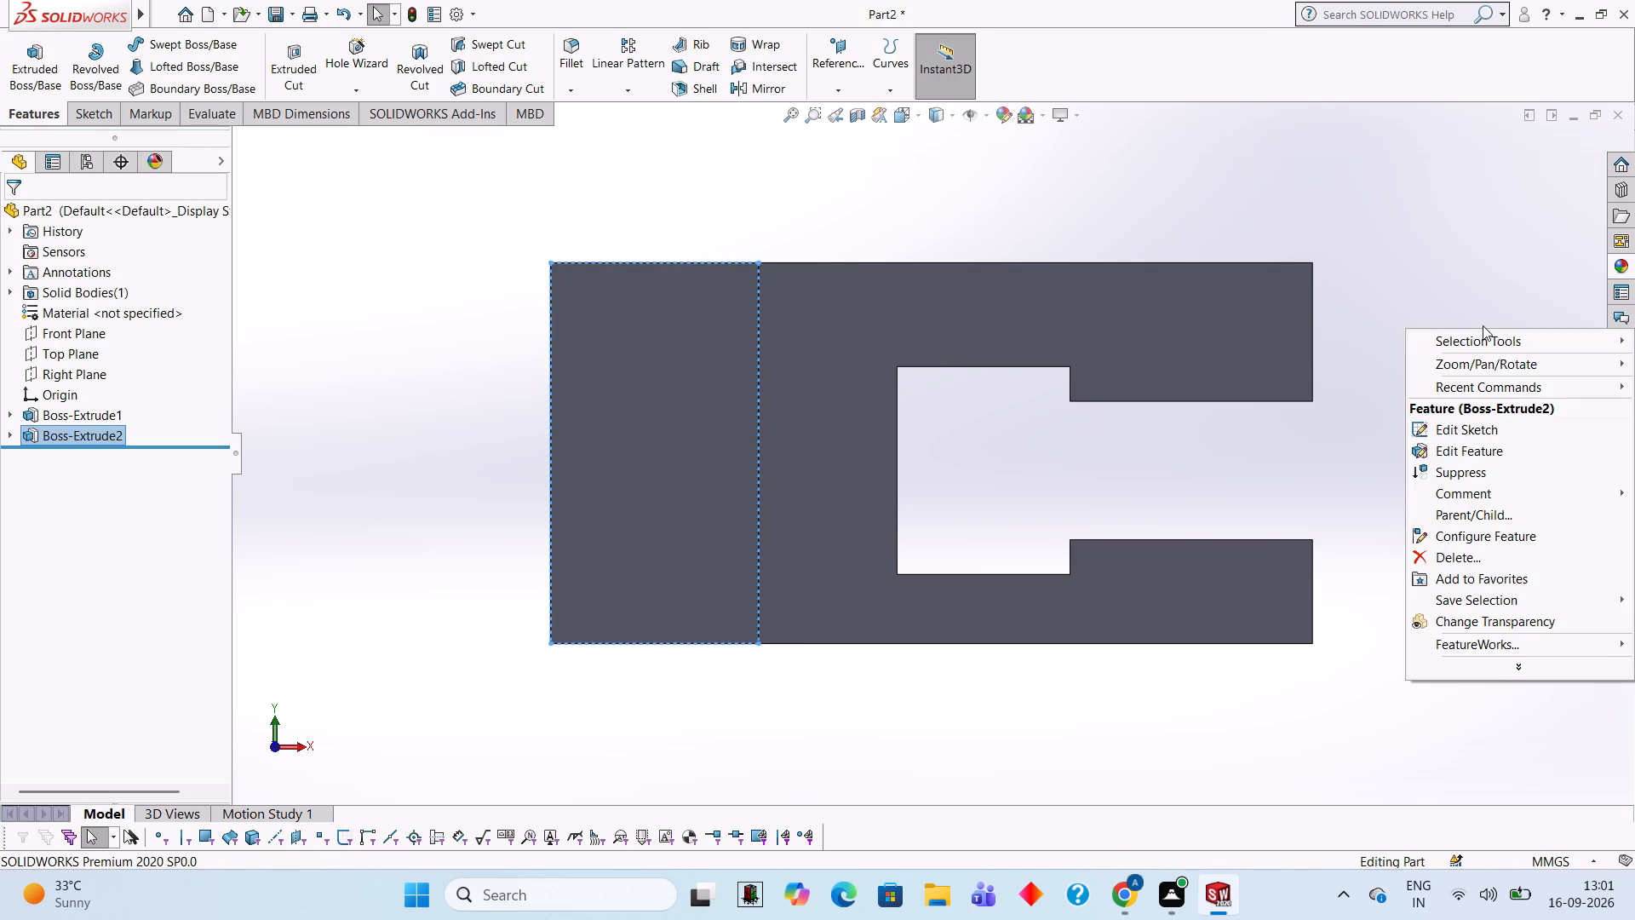
pyautogui.click(1499, 354)
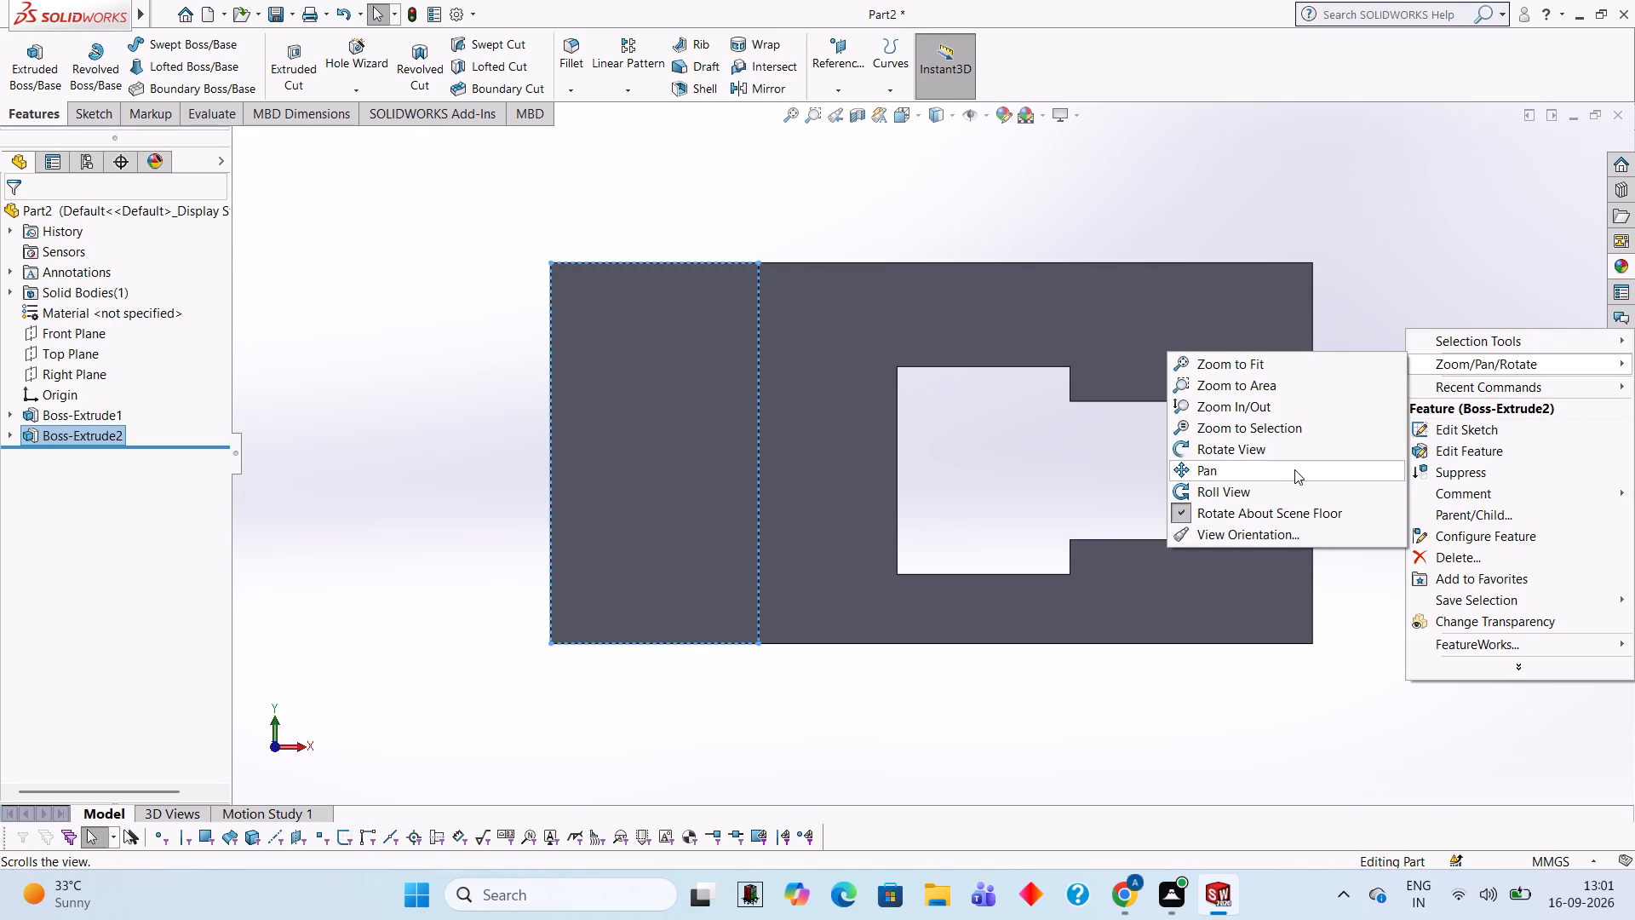
pyautogui.click(1282, 457)
pyautogui.moveTo(1112, 798); pyautogui.dragTo(1121, 414)
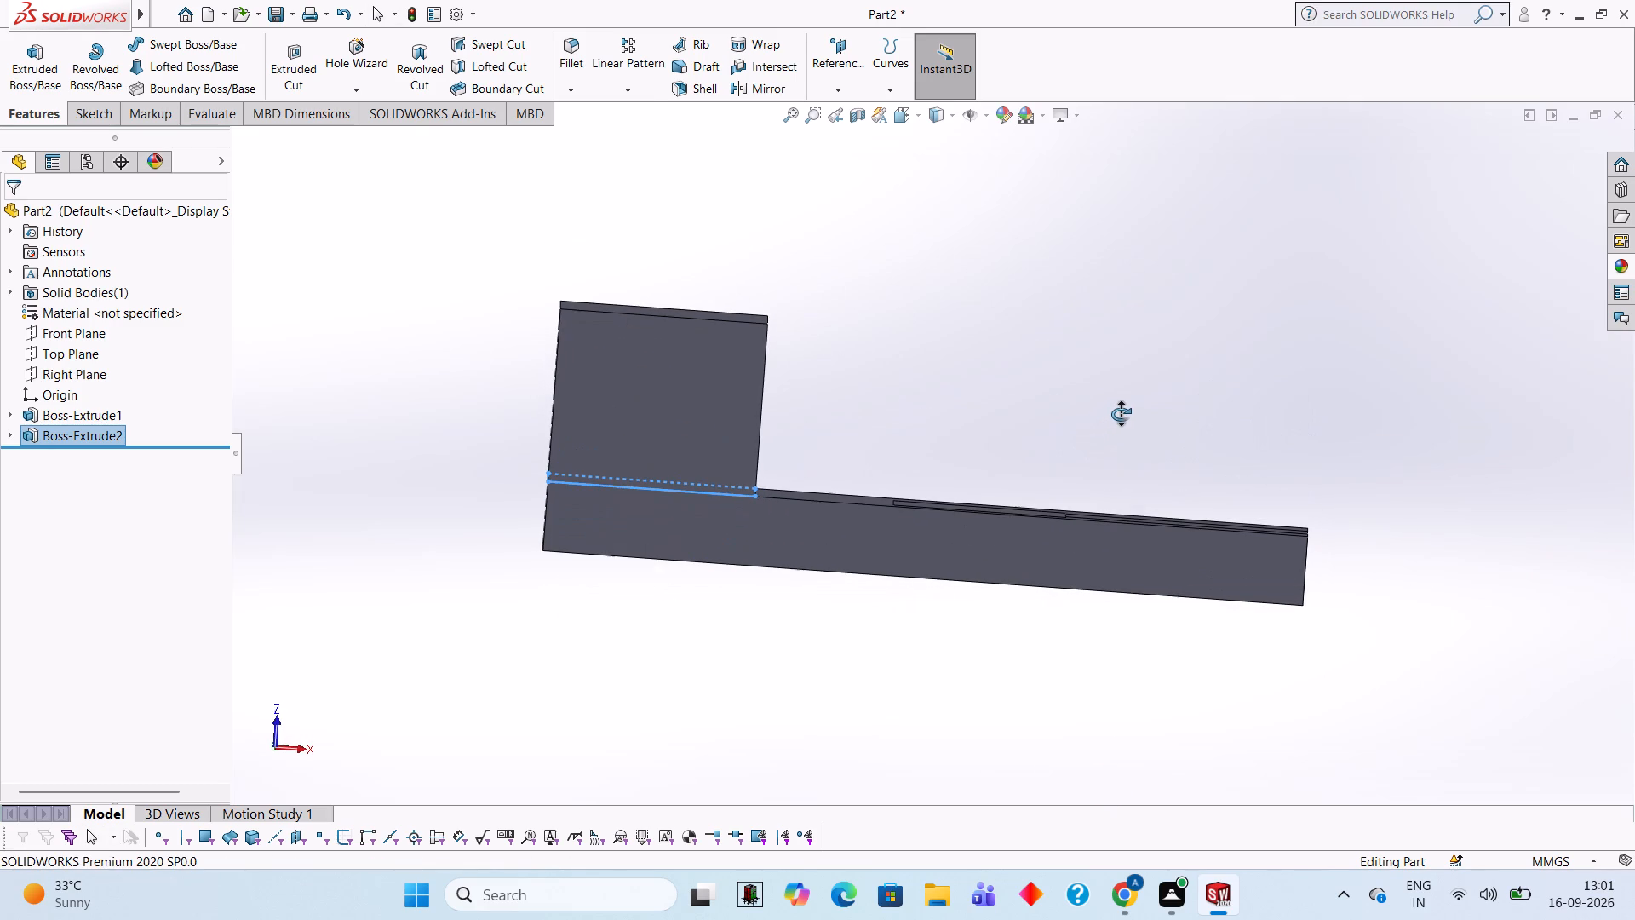
pyautogui.moveTo(1121, 414); pyautogui.dragTo(1101, 425)
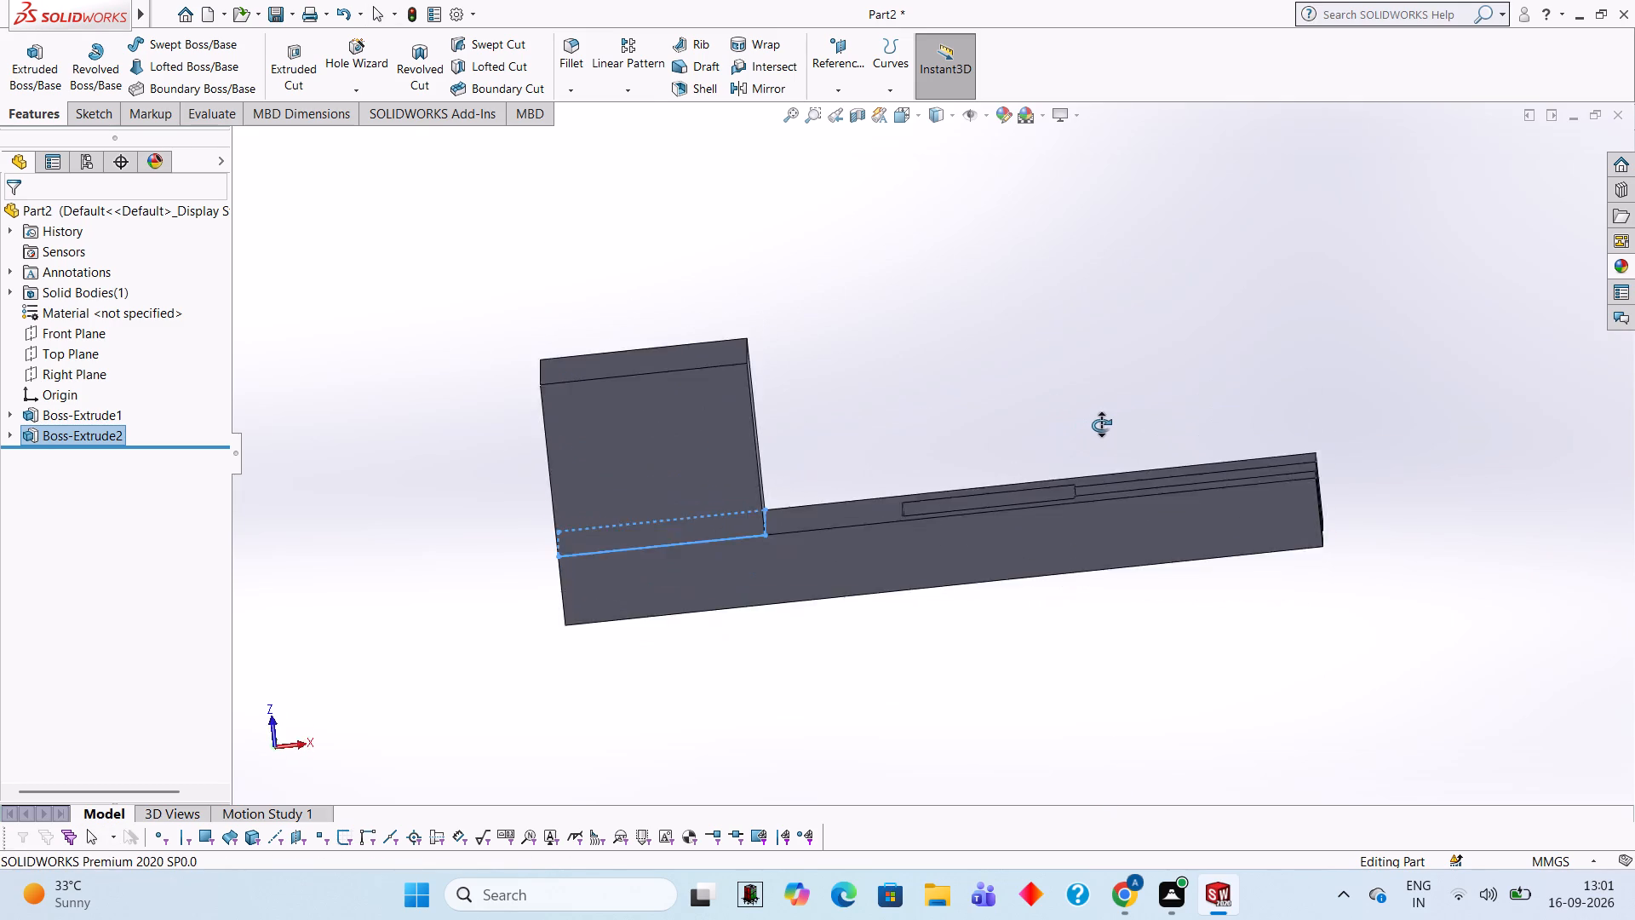
pyautogui.moveTo(1101, 425); pyautogui.dragTo(1118, 427)
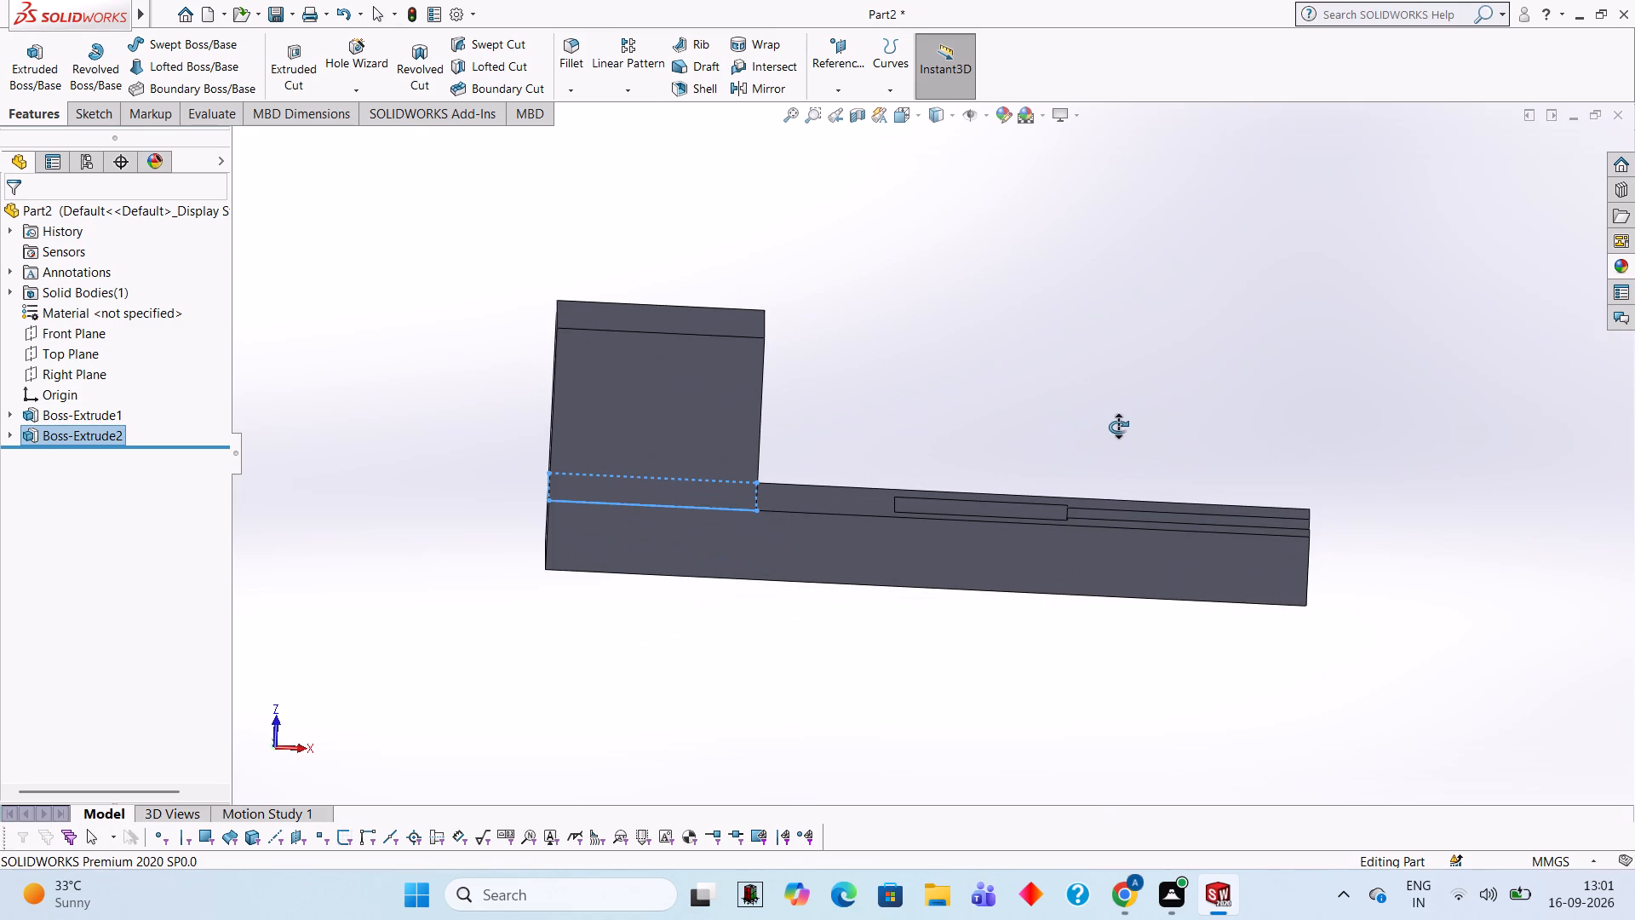
pyautogui.moveTo(1118, 427); pyautogui.dragTo(1126, 433)
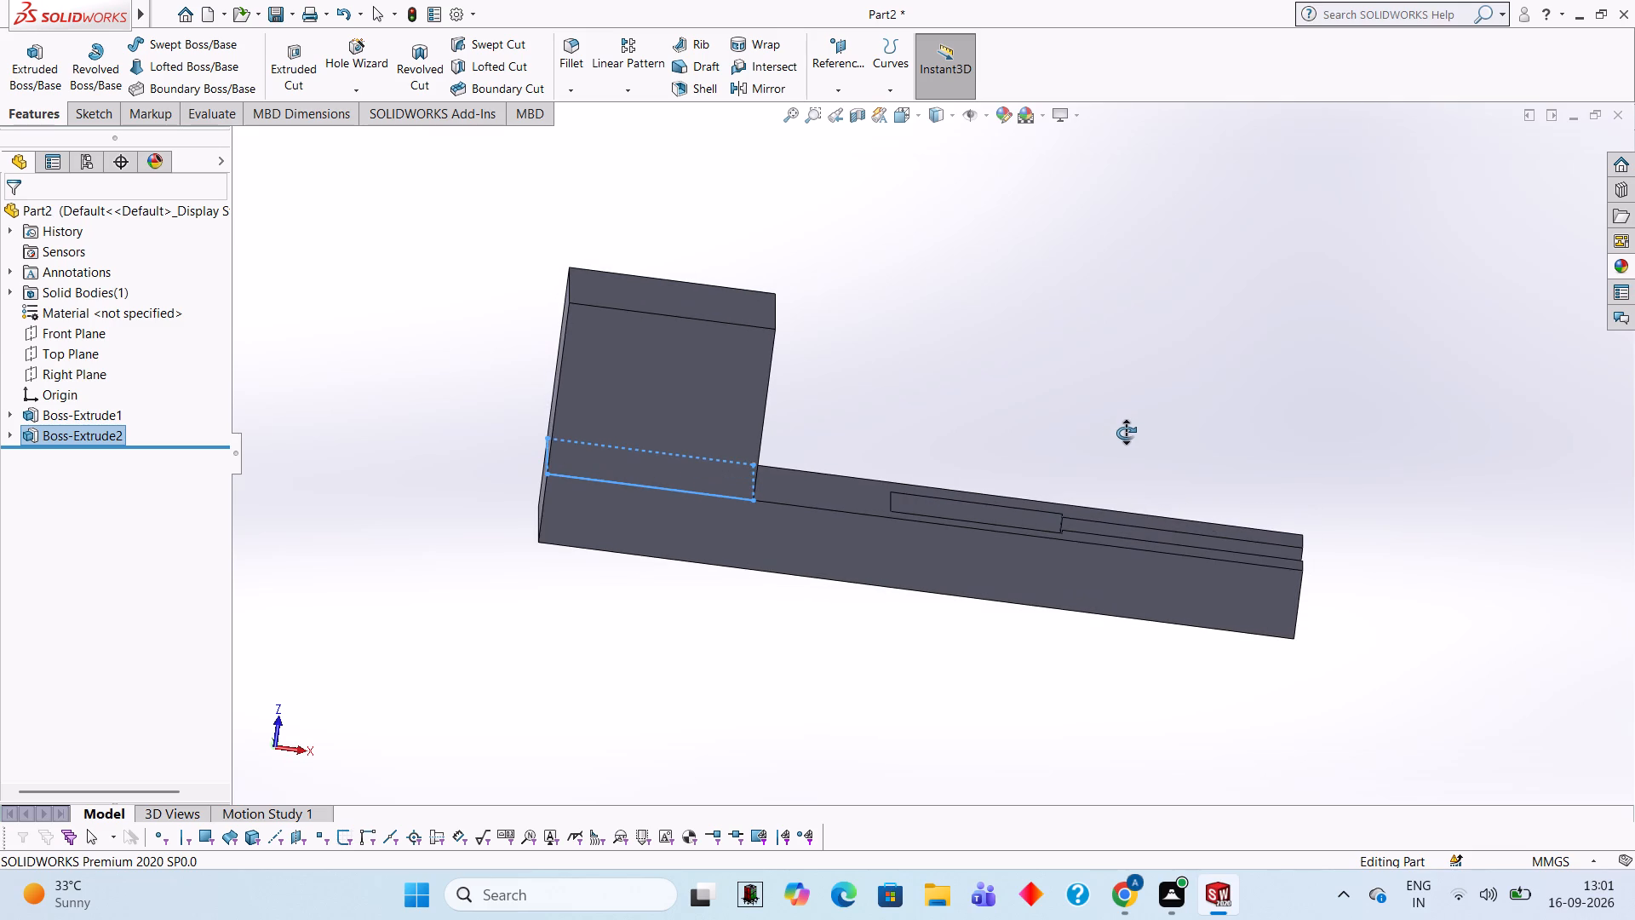
pyautogui.moveTo(1126, 433); pyautogui.dragTo(1127, 531)
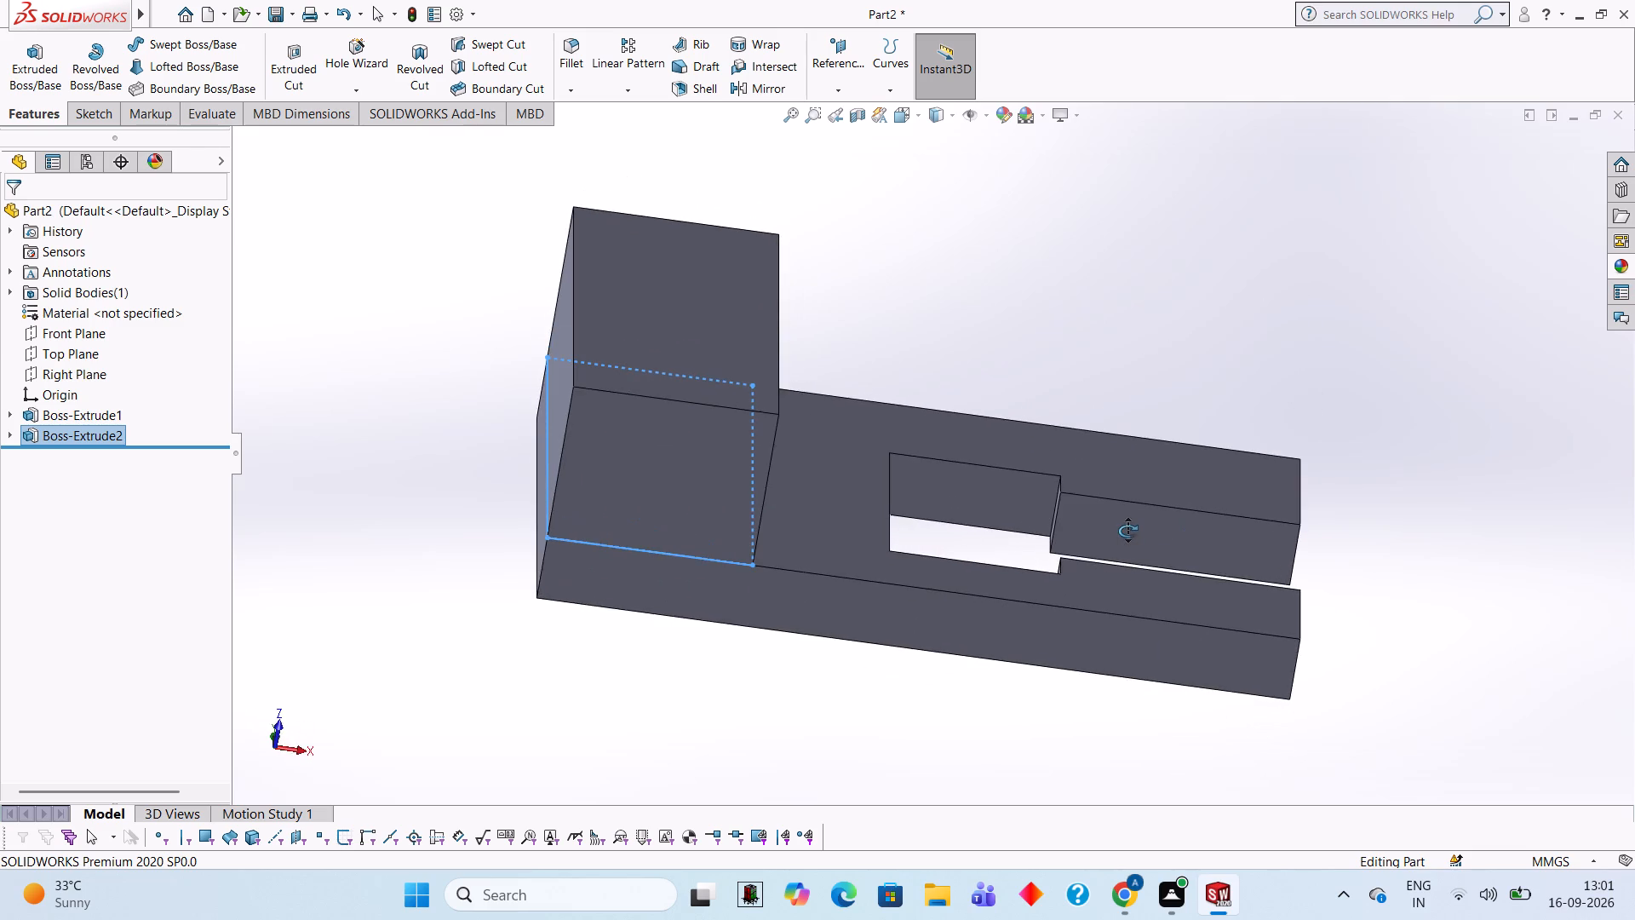
pyautogui.moveTo(1127, 531); pyautogui.dragTo(1115, 652)
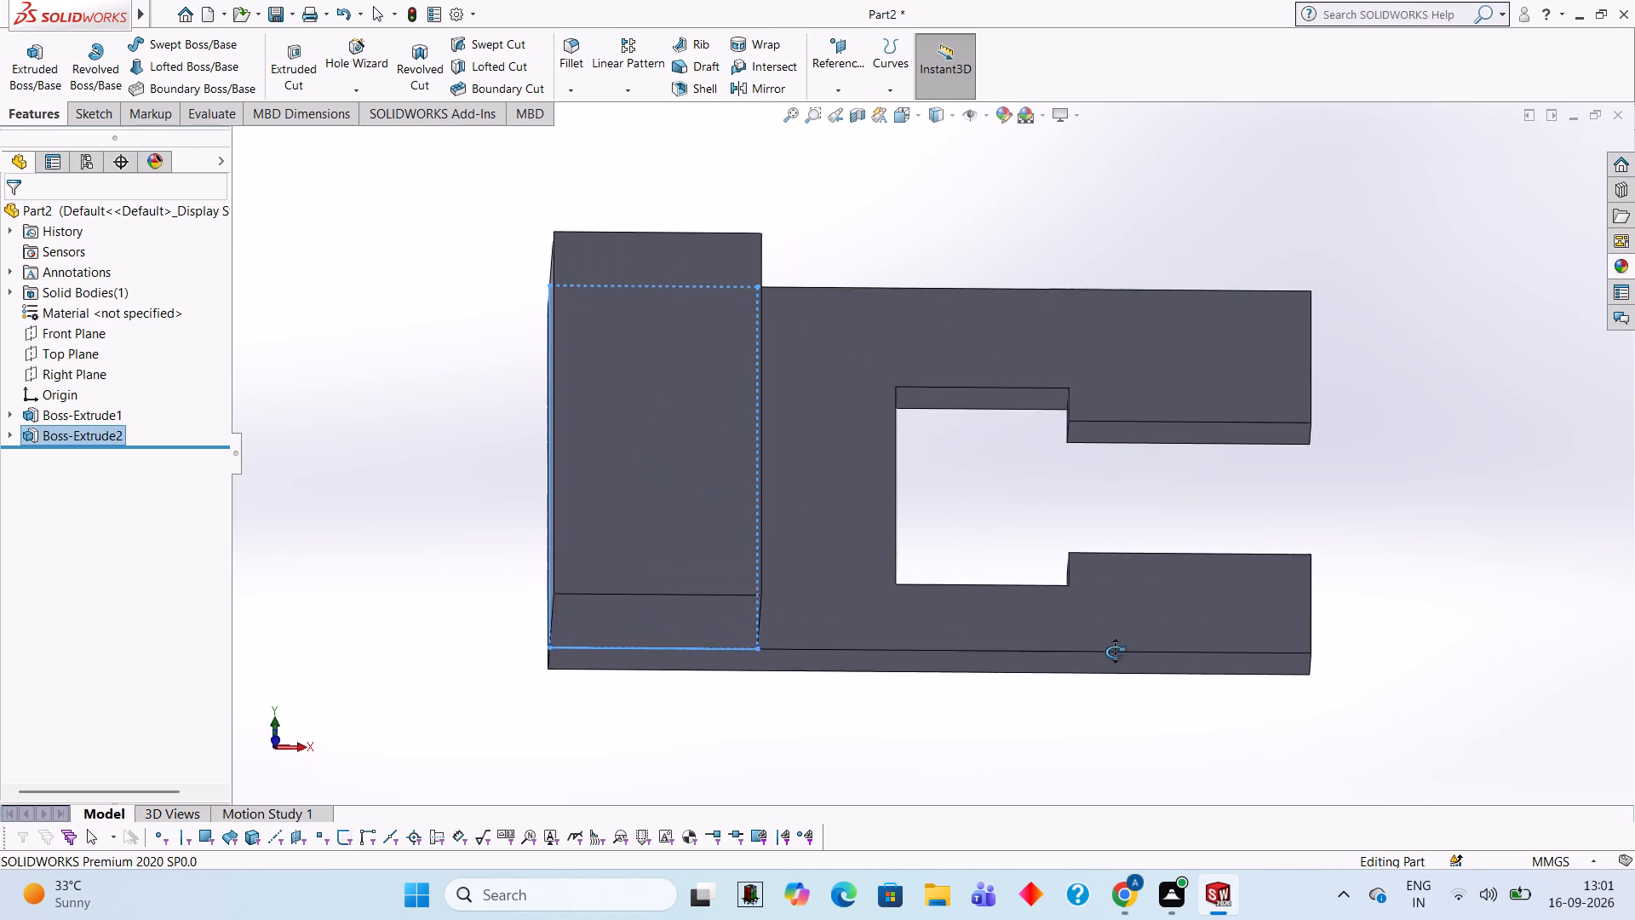
pyautogui.moveTo(1115, 652); pyautogui.dragTo(1116, 728)
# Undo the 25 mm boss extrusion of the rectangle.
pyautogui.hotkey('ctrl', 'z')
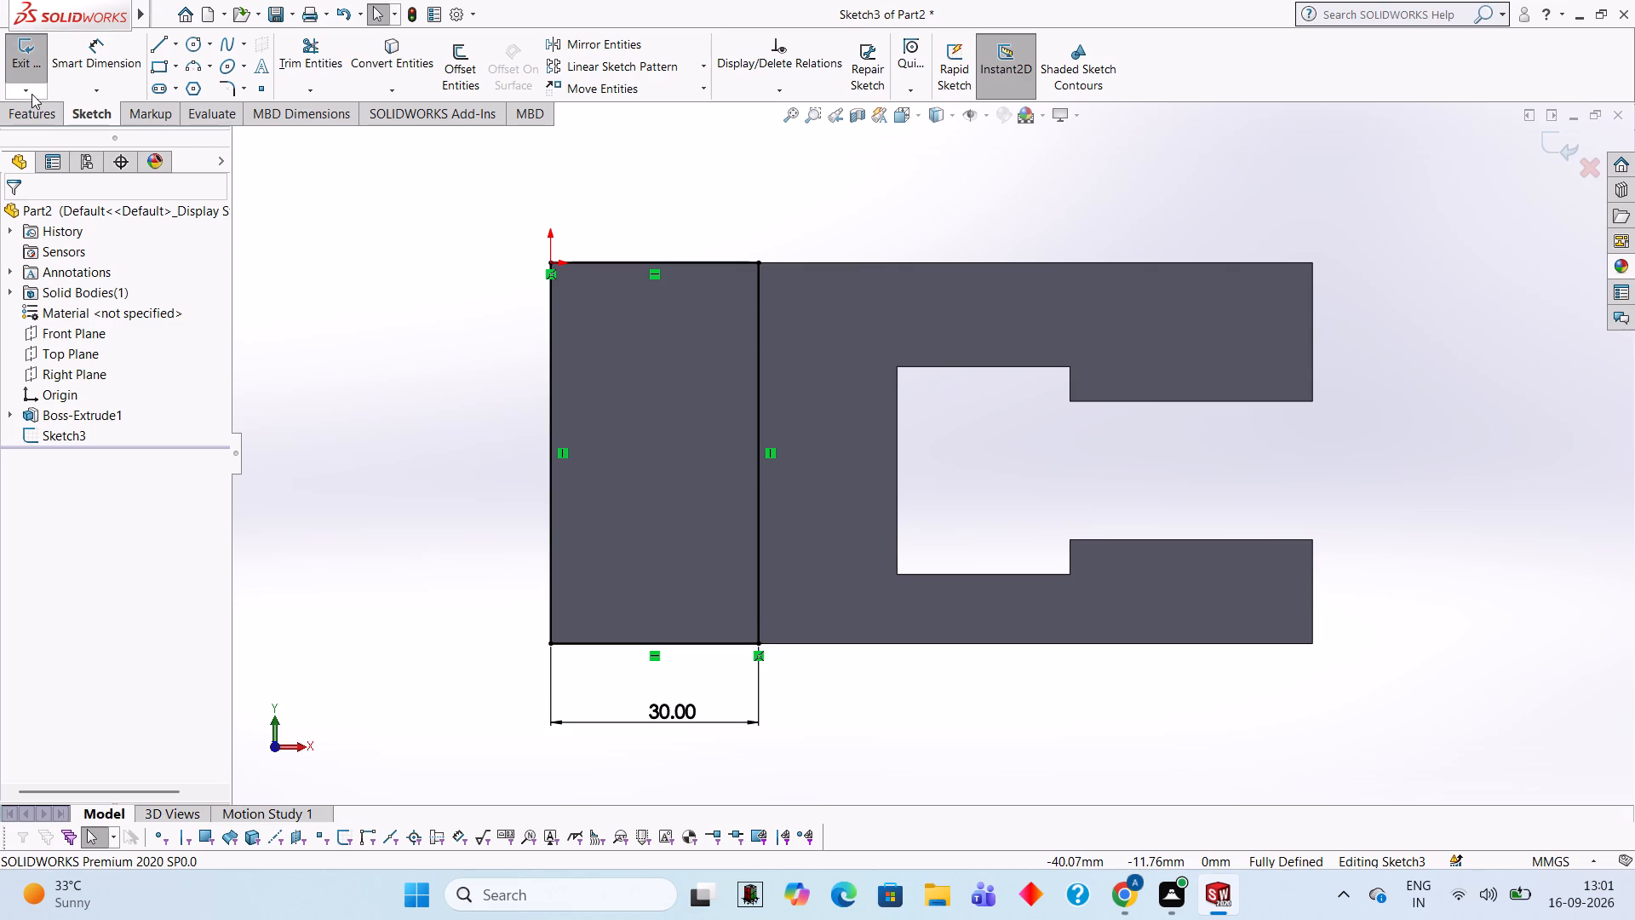
# Extrude the 30 mm wide rectangle as a merged boss with a blind depth of 35 mm from the sketch plane.
pyautogui.click(43, 101)
pyautogui.click(43, 105)
pyautogui.click(43, 61)
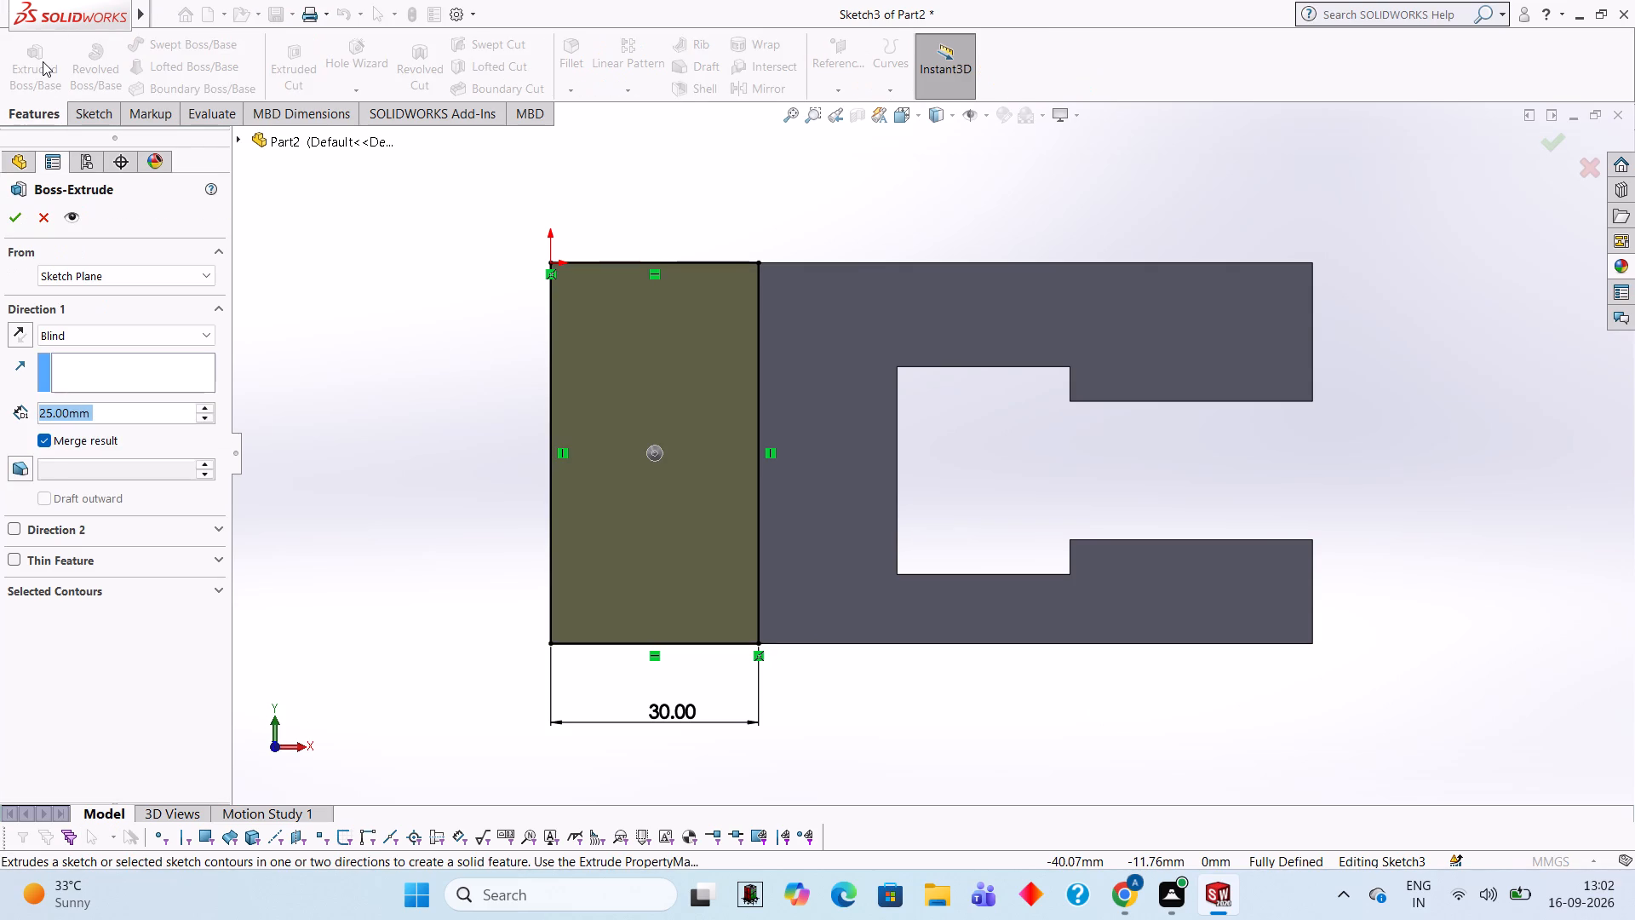
pyautogui.write('32')
pyautogui.press('BackSpace')
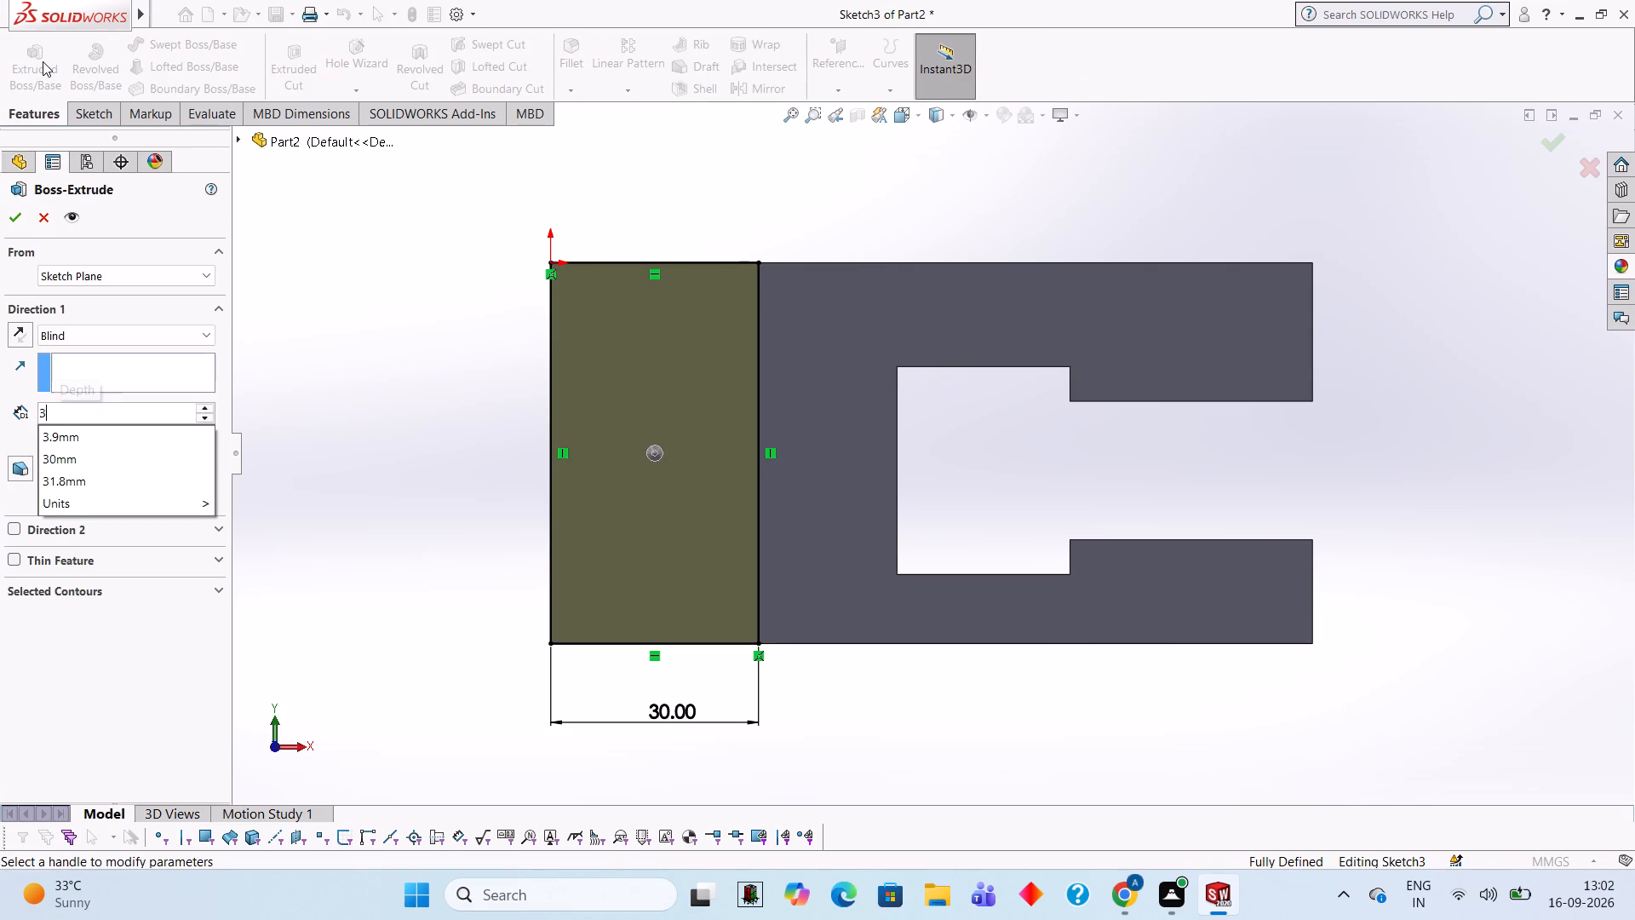
pyautogui.press('5')
pyautogui.press('Return')
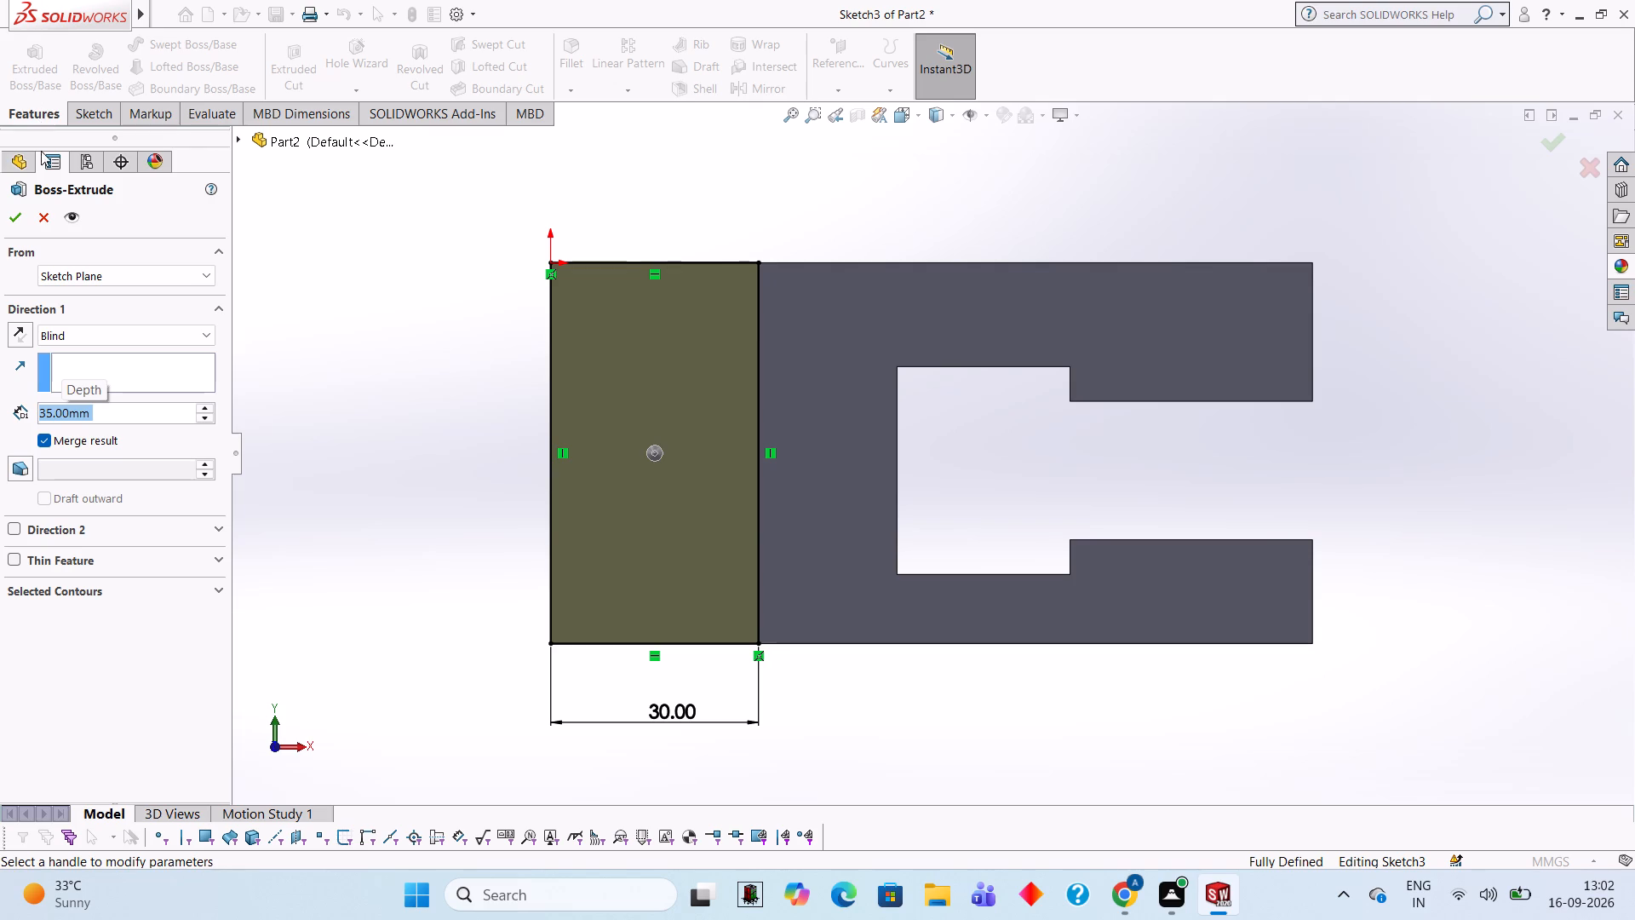
pyautogui.click(22, 208)
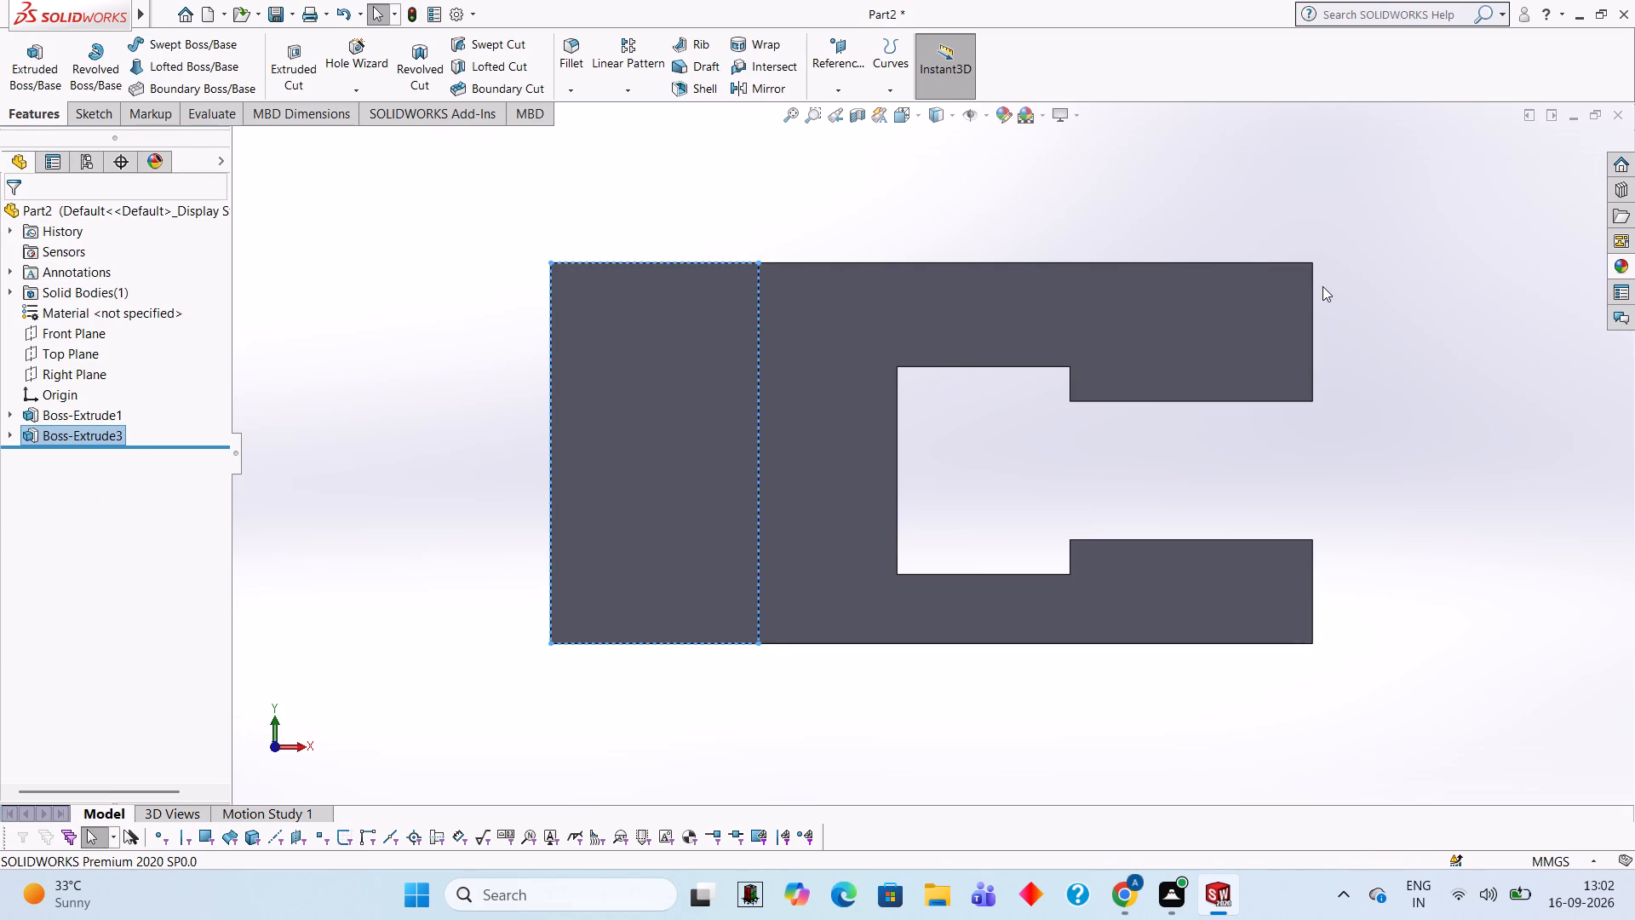
# Examine the raised block and the slotted base from several angles, returning to a nearly frontal view.
pyautogui.click(1322, 286)
pyautogui.rightClick(1380, 281)
pyautogui.click(1461, 351)
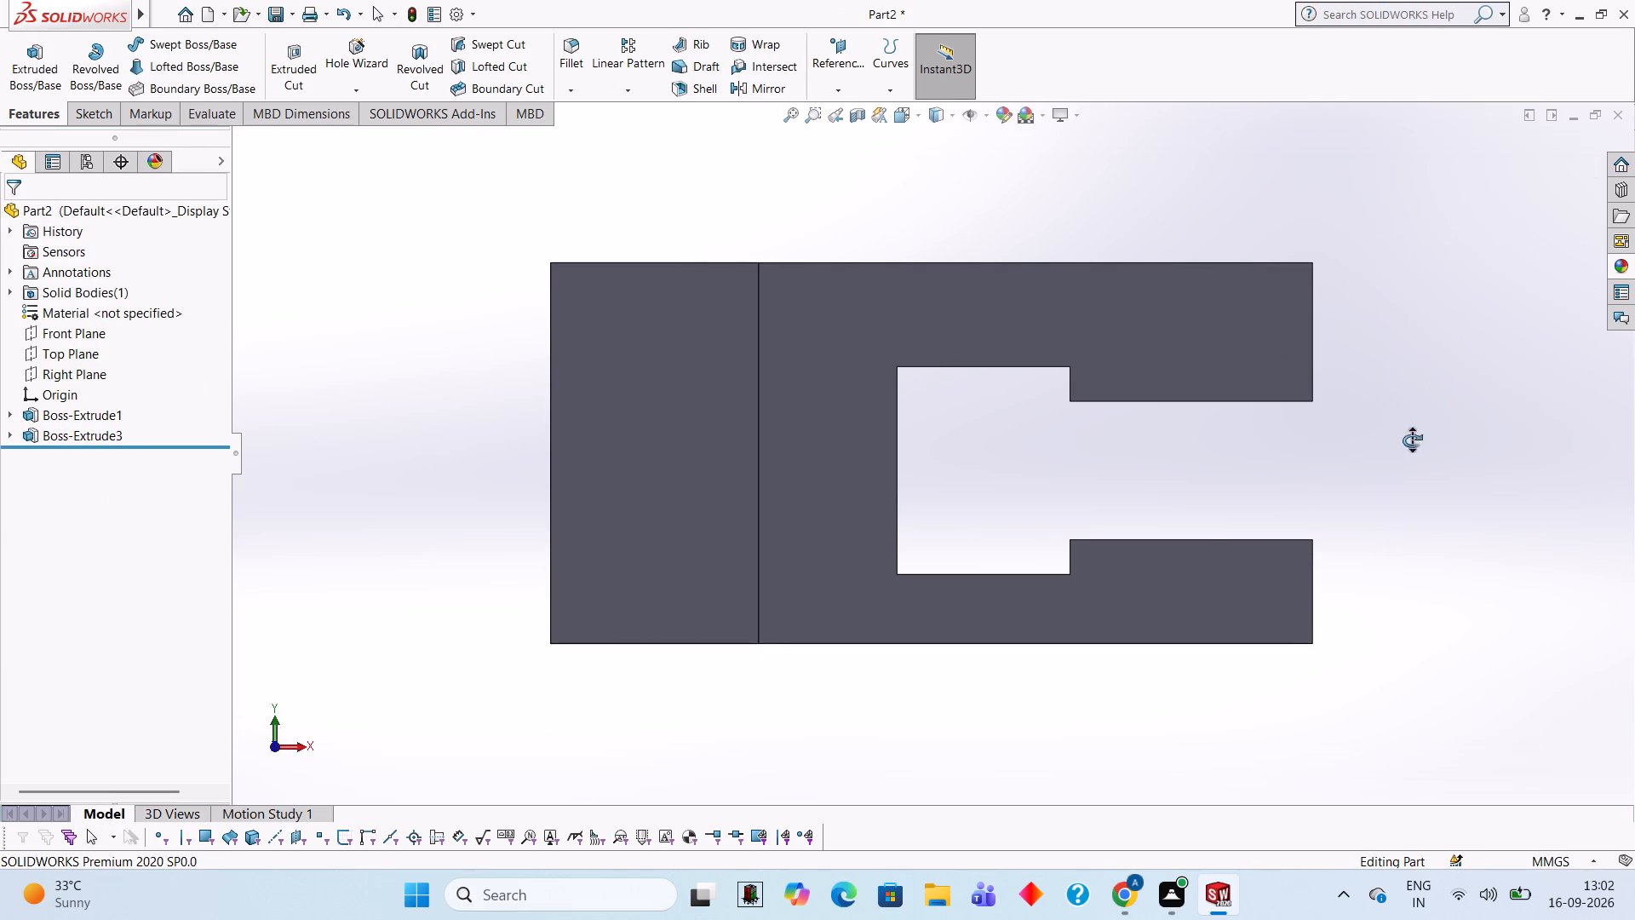
pyautogui.moveTo(1043, 526); pyautogui.dragTo(1045, 230)
pyautogui.moveTo(910, 388); pyautogui.dragTo(953, 304)
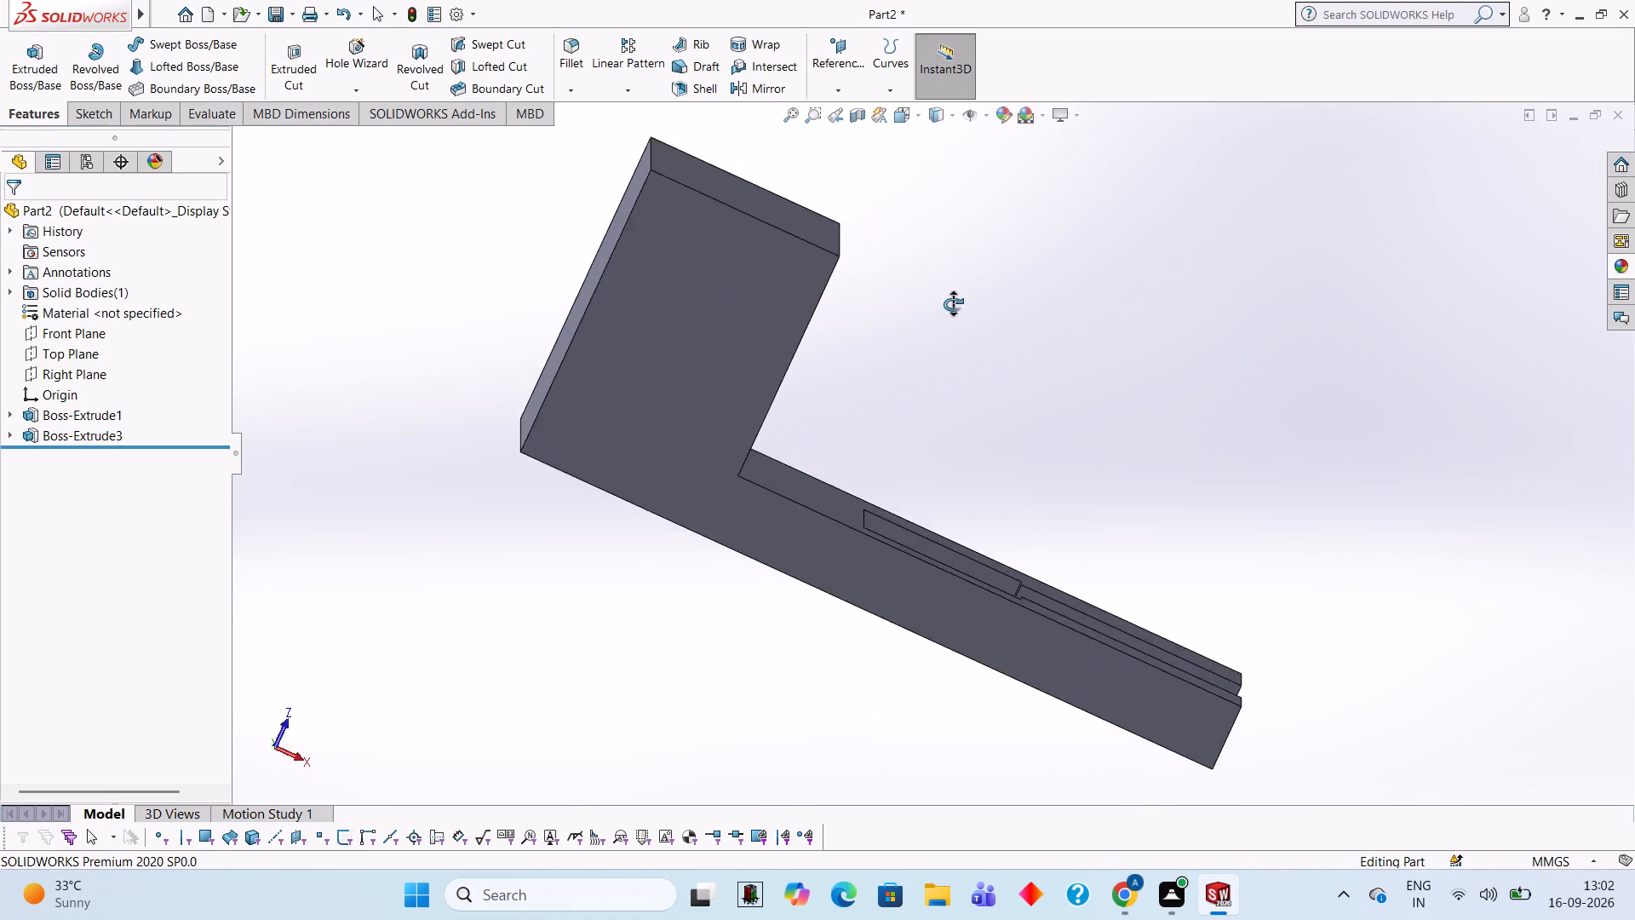
pyautogui.moveTo(953, 304); pyautogui.dragTo(989, 391)
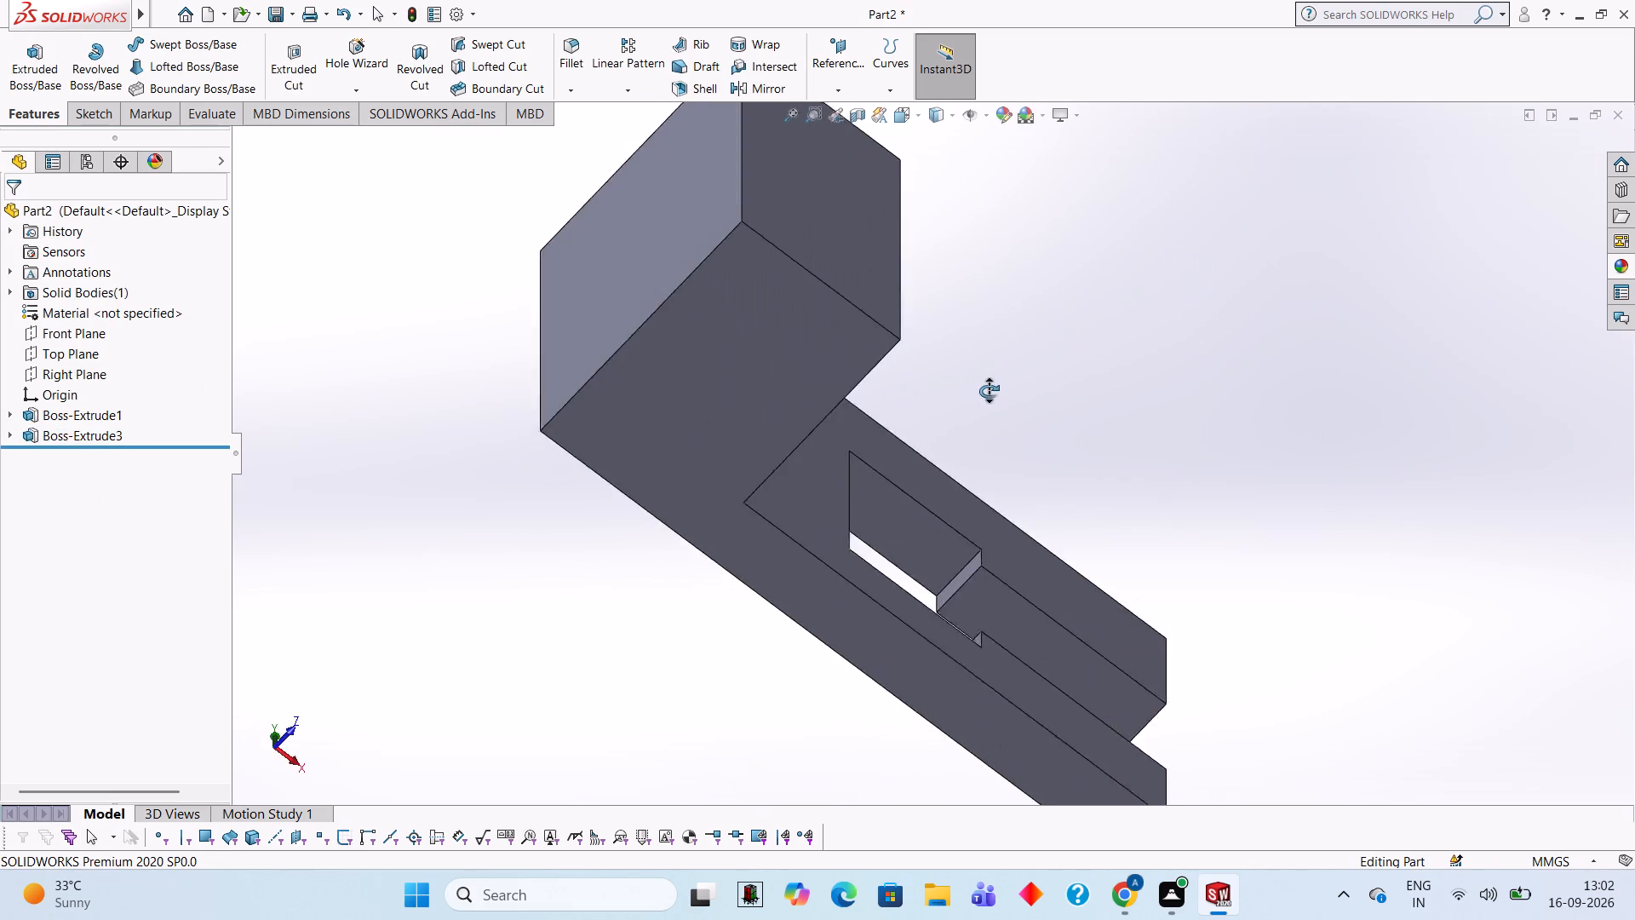
pyautogui.moveTo(989, 391); pyautogui.dragTo(955, 503)
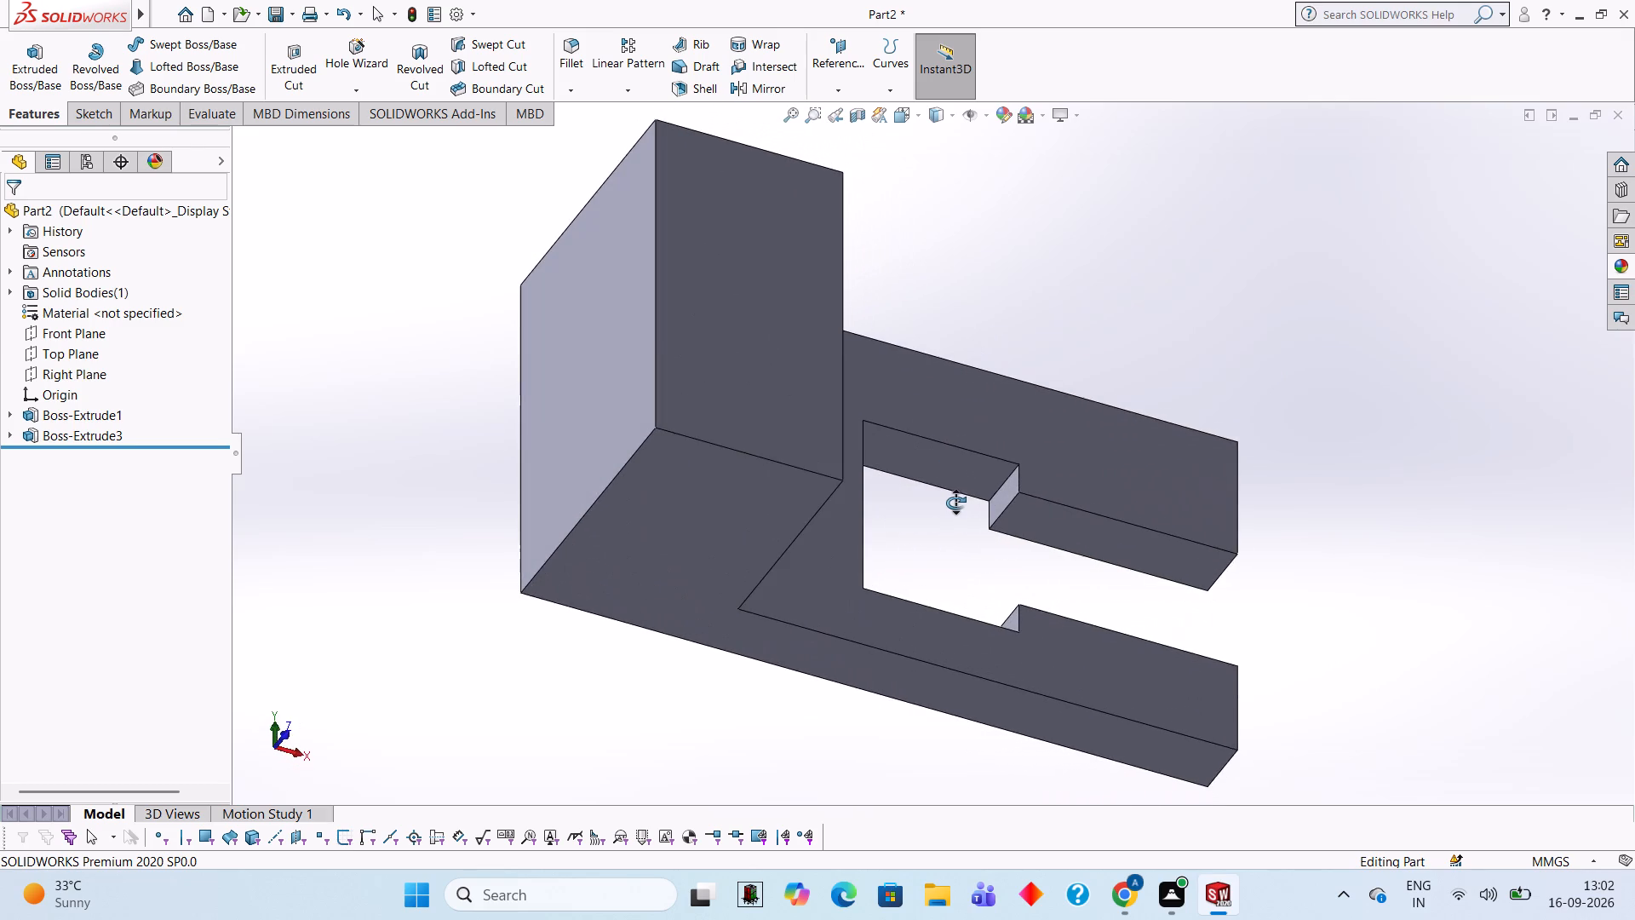
pyautogui.moveTo(955, 503); pyautogui.dragTo(904, 661)
pyautogui.click(1006, 176)
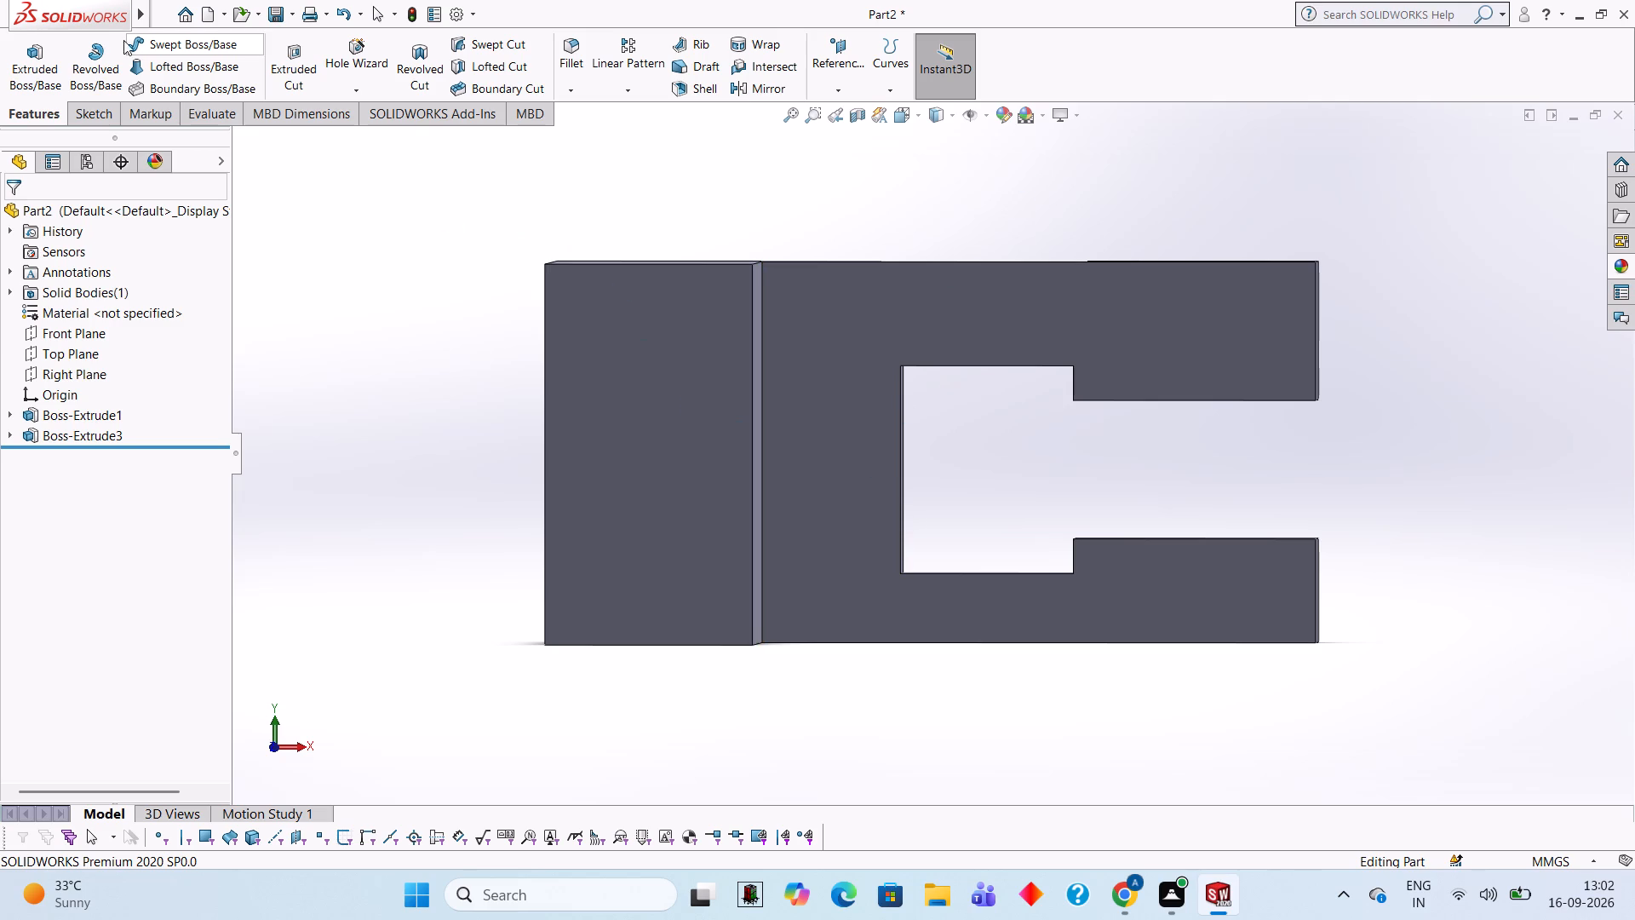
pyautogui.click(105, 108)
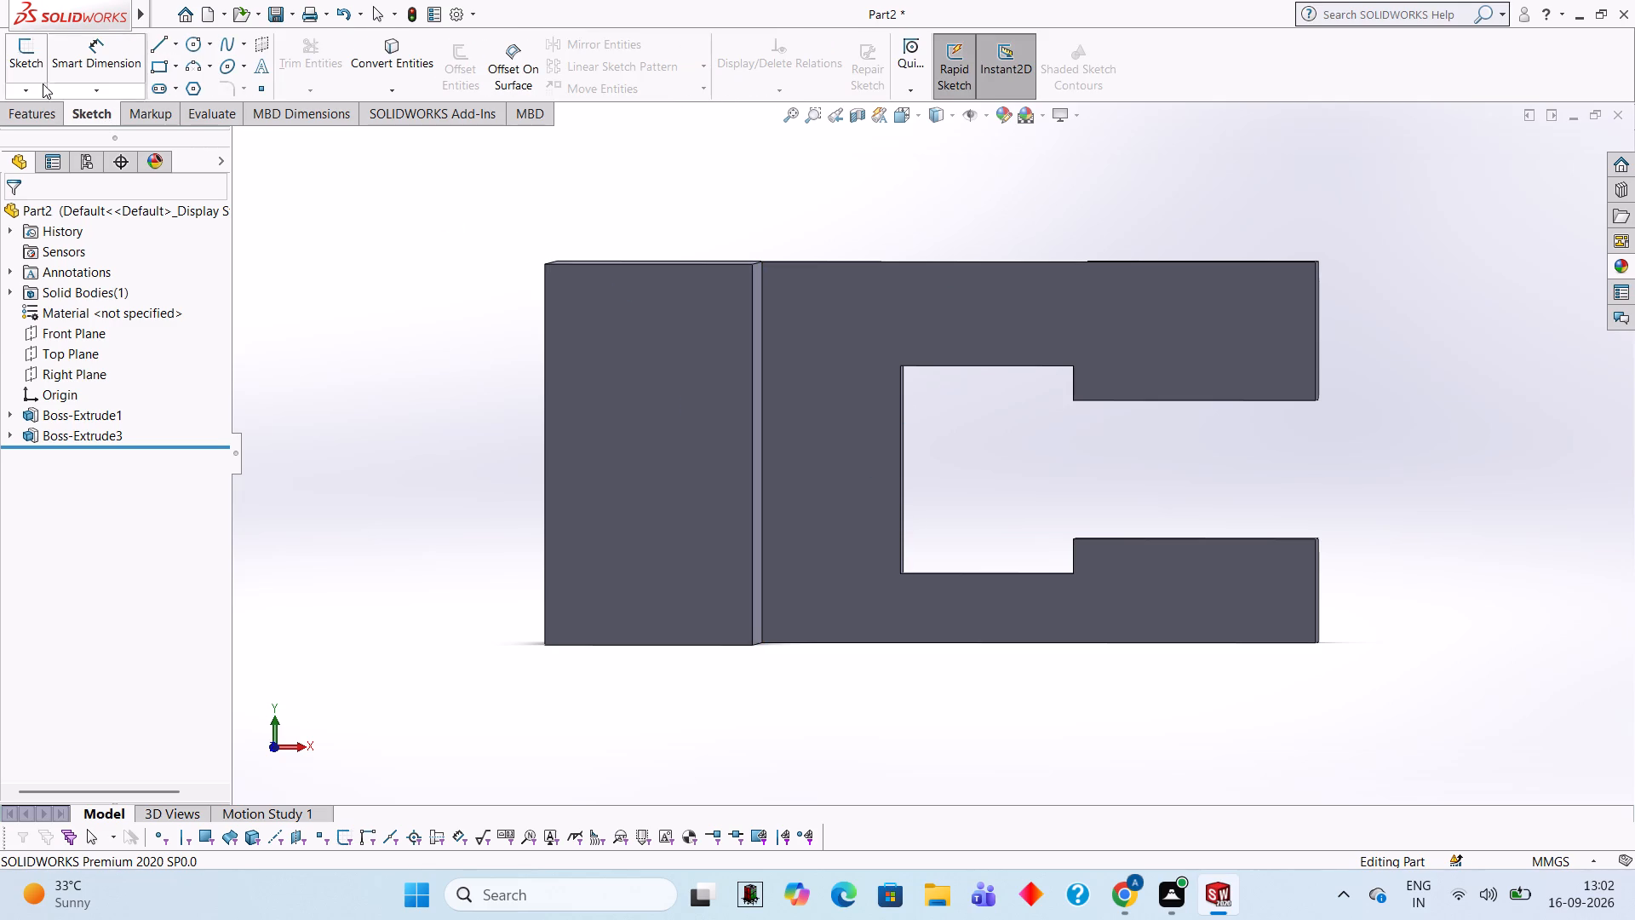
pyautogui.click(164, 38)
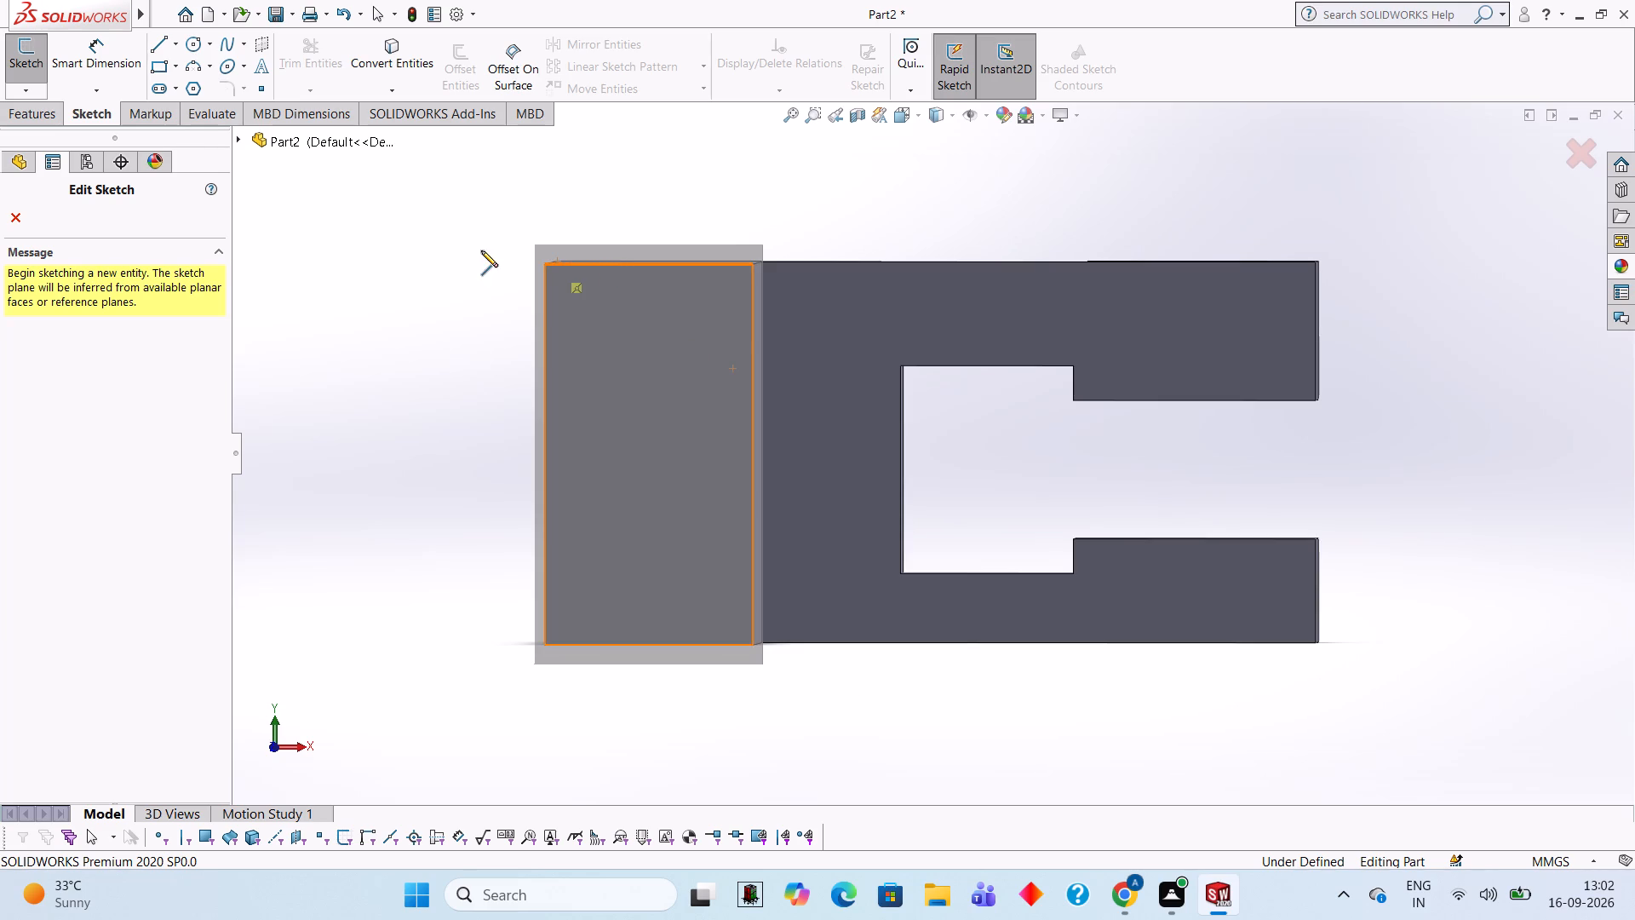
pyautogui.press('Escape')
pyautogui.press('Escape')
# Start a sketch on the slotted base's front face and draw a 65 mm line along its lower edge from the block's corner, calculated as 110-45.
pyautogui.click(945, 336)
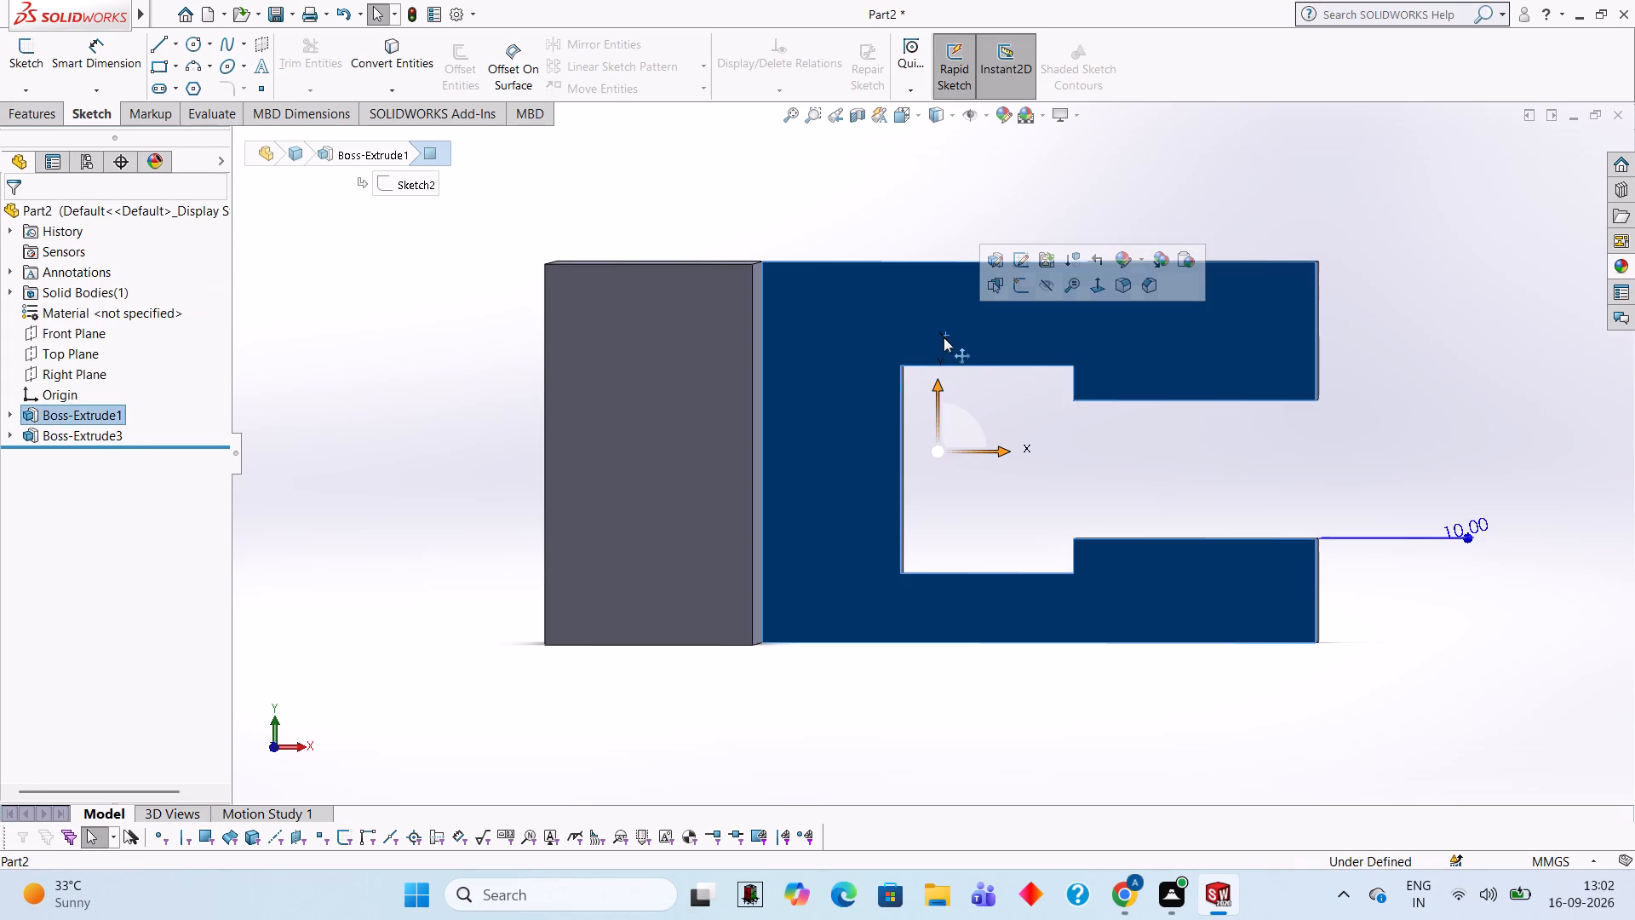
pyautogui.click(1020, 286)
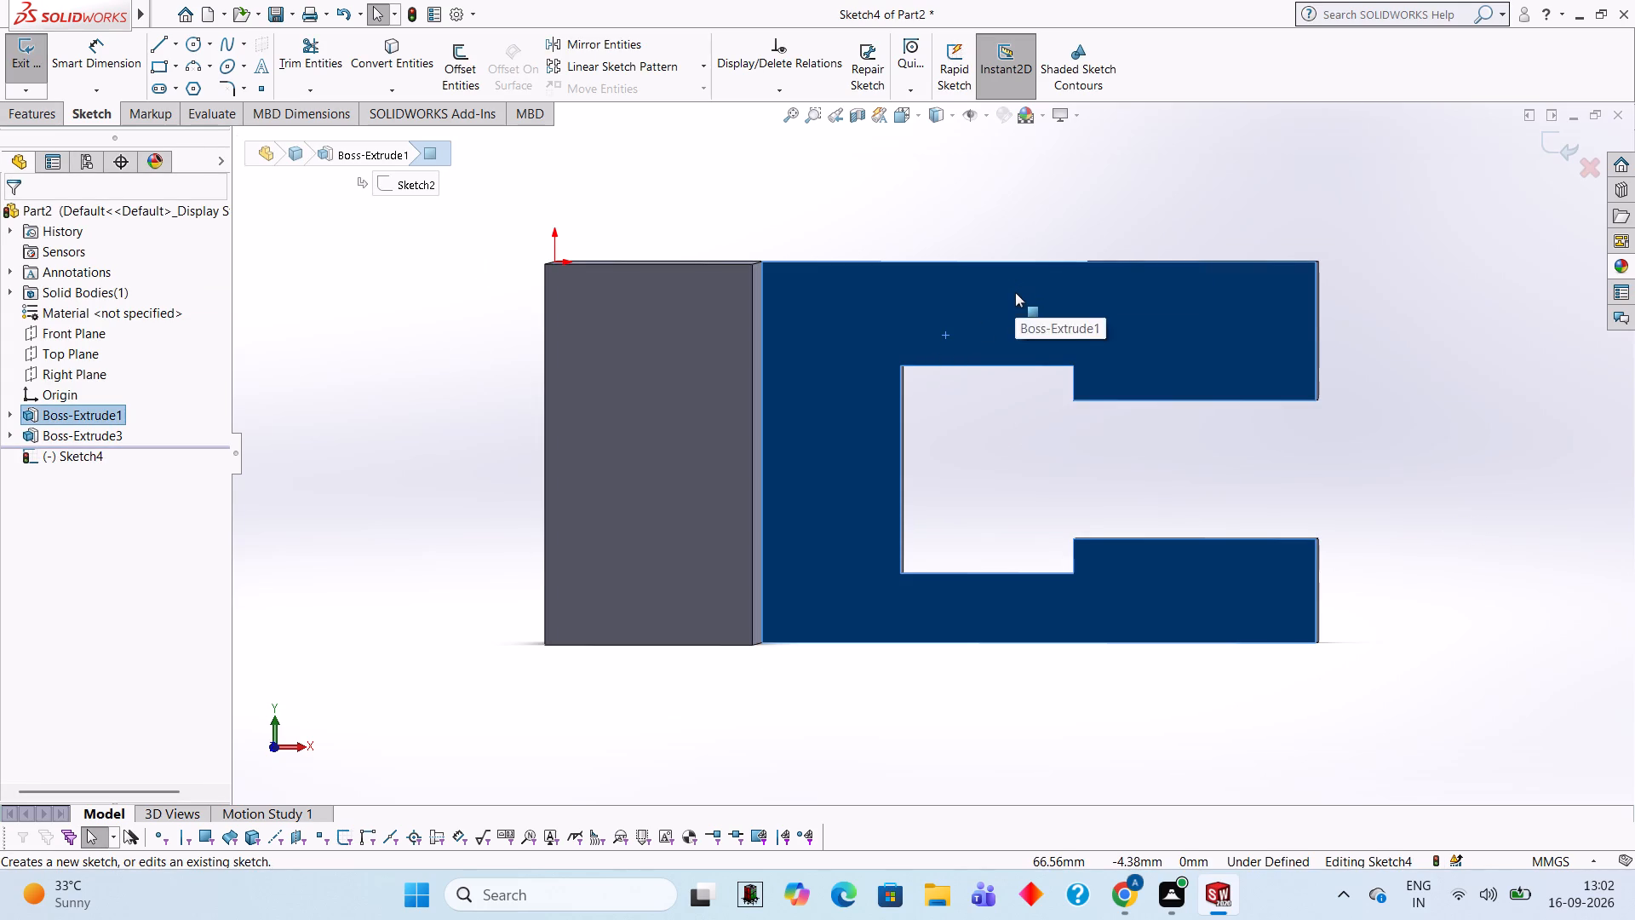
pyautogui.hotkey('ctrl', '8')
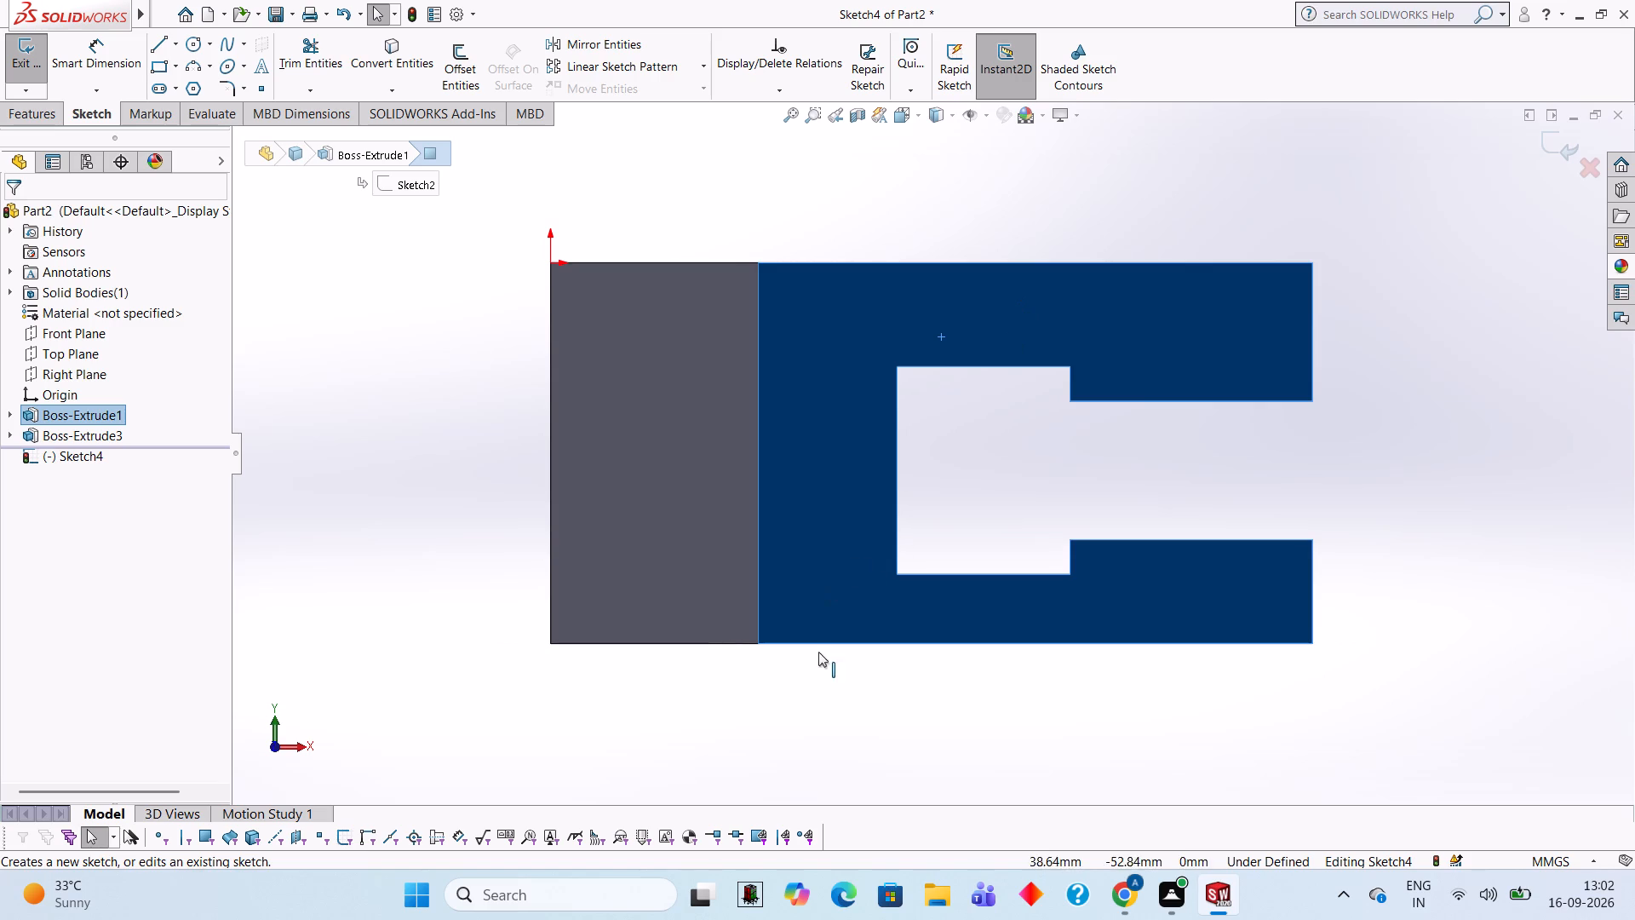
pyautogui.click(164, 48)
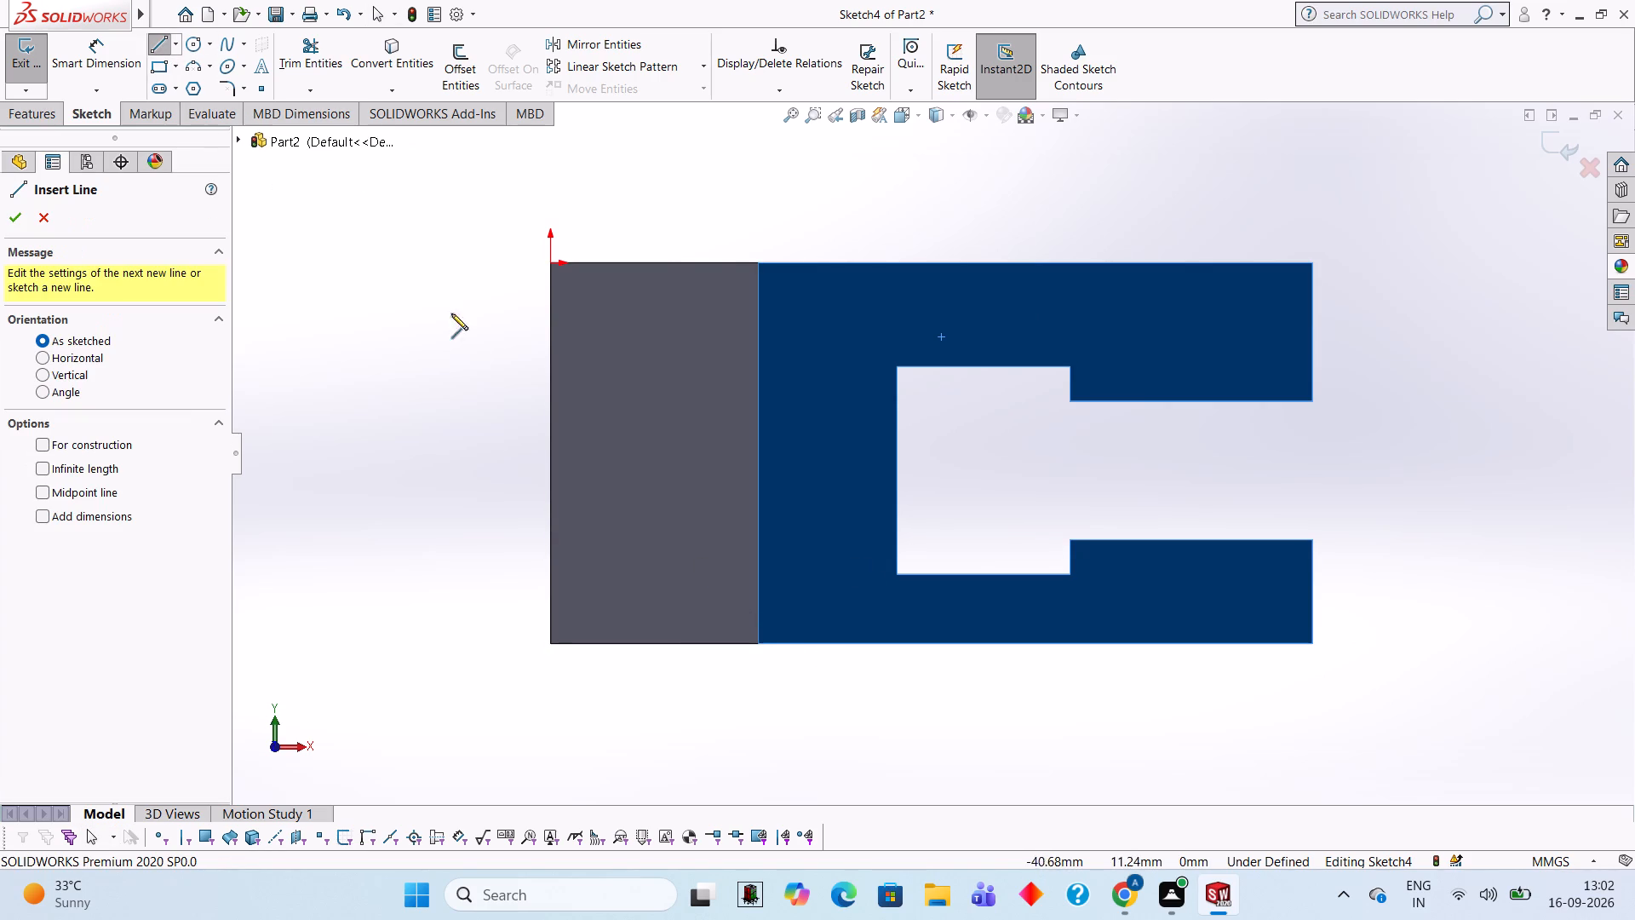
pyautogui.click(757, 642)
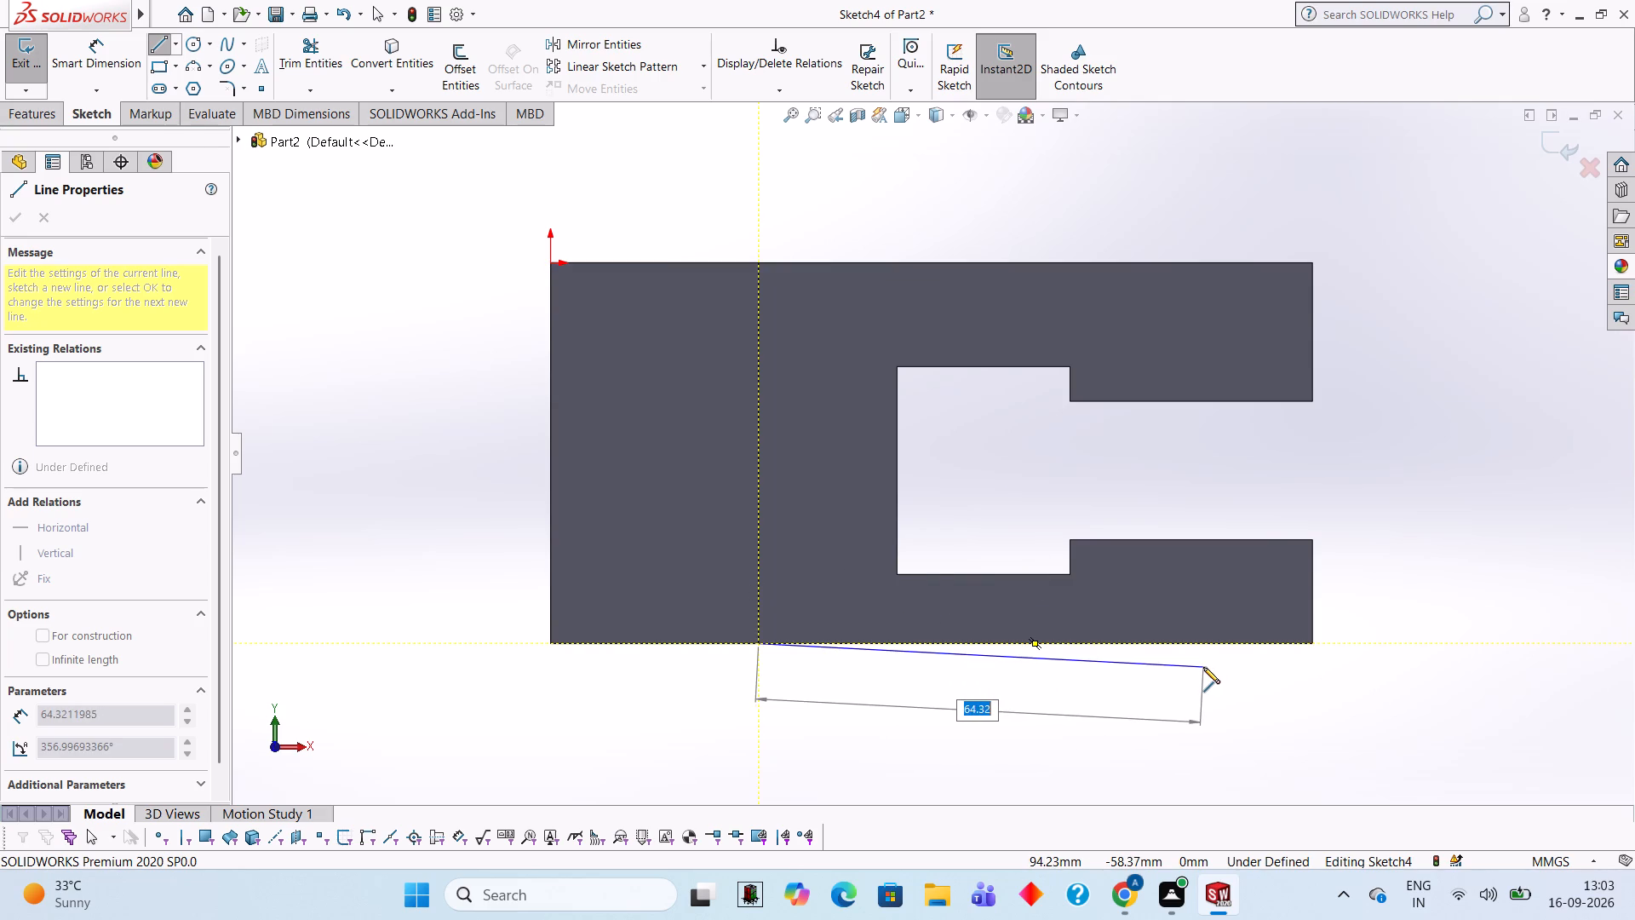
pyautogui.write('110-45')
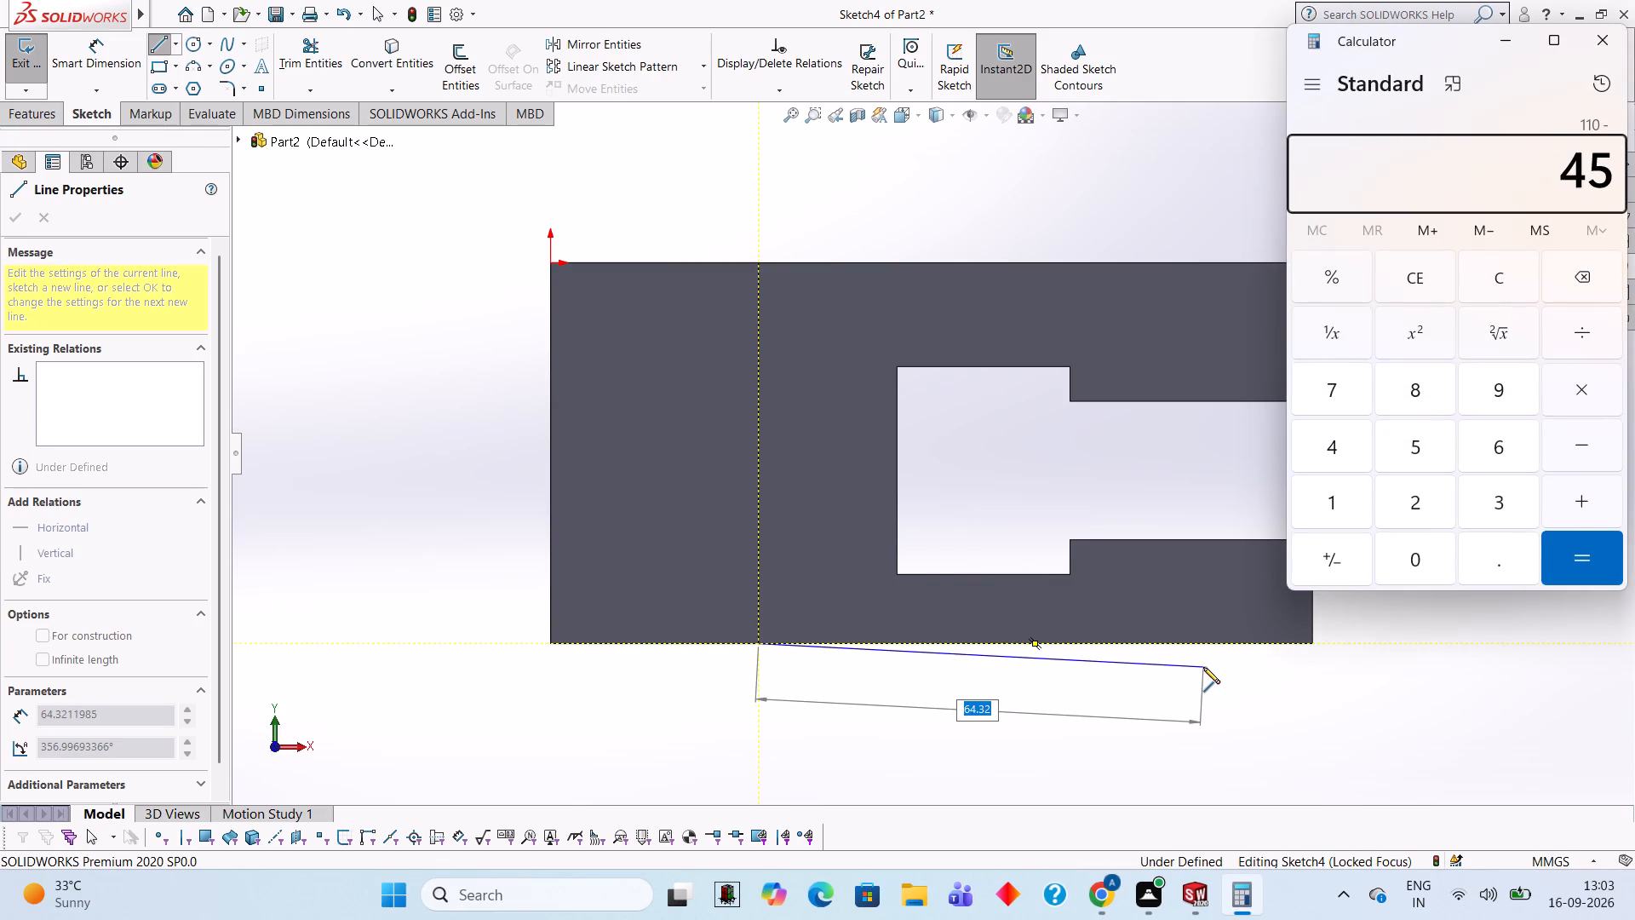
pyautogui.press('Return')
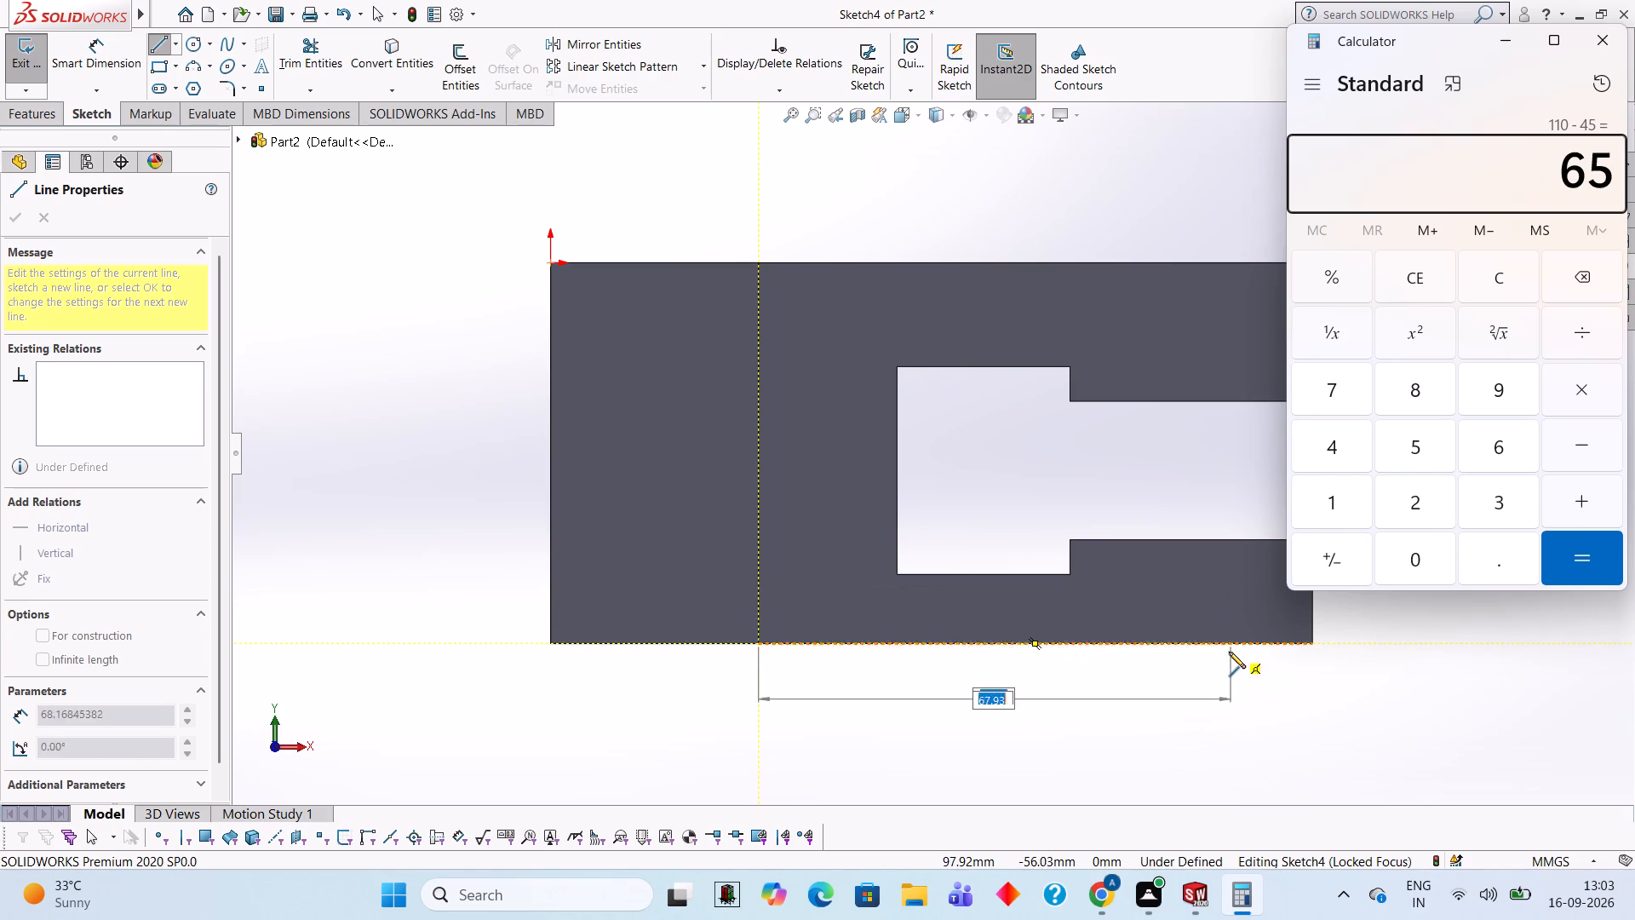
pyautogui.click(1617, 39)
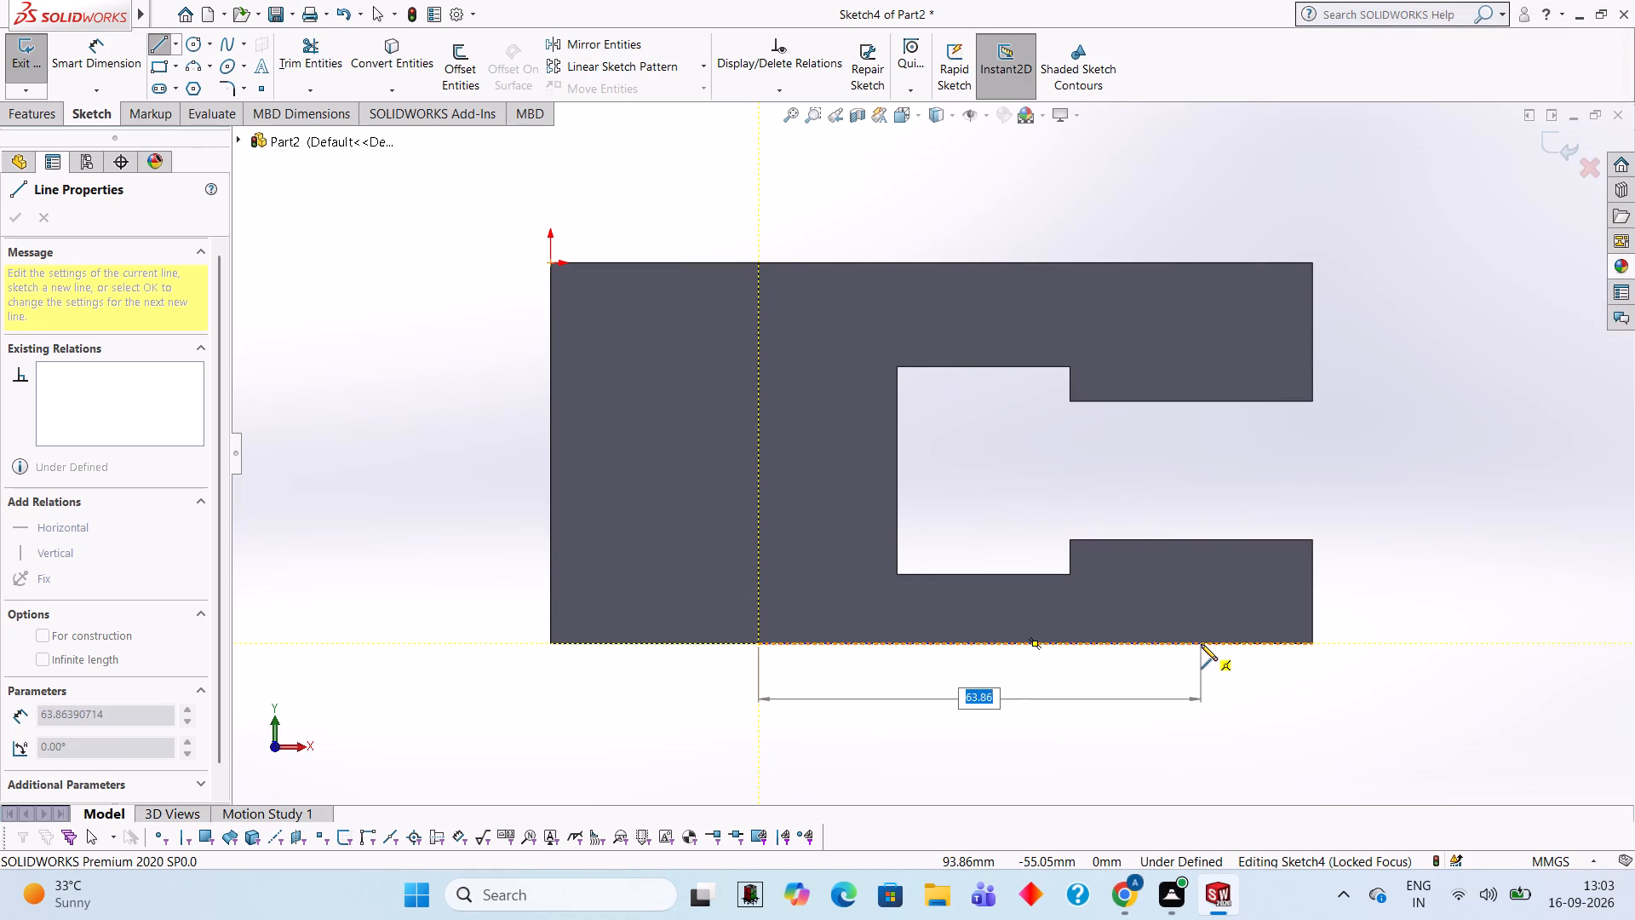
pyautogui.write('65')
pyautogui.press('Return')
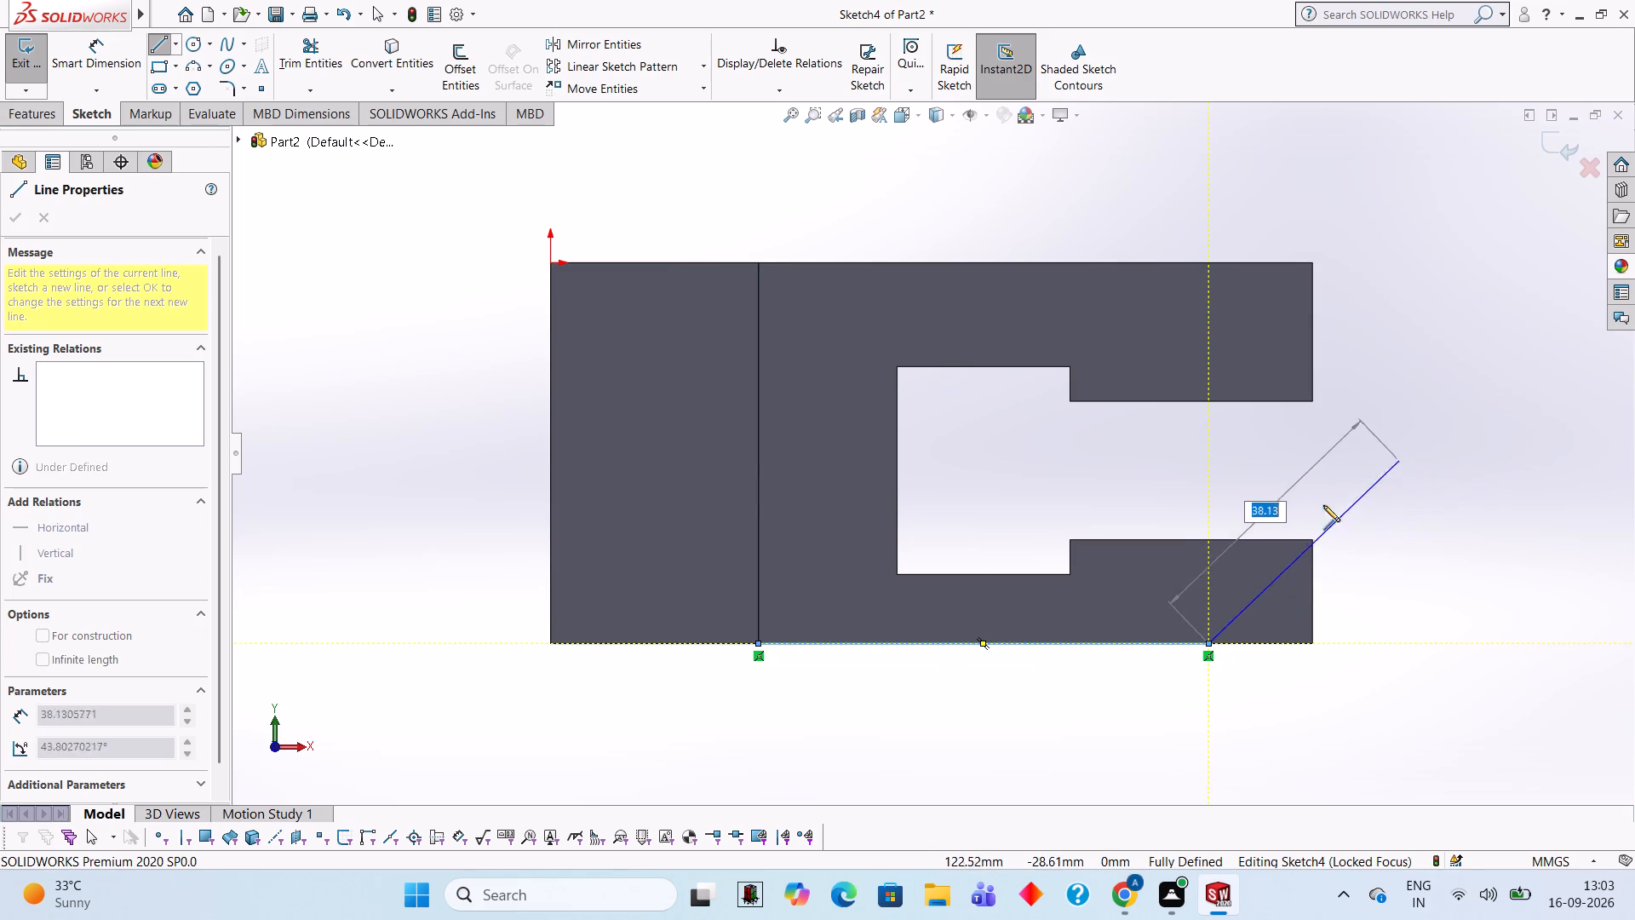
# Close the C-shaped profile with lines up 15 mm to the slot, around its stepped outline, up to the base's upper edge, and along the block's edge.
pyautogui.click(1208, 538)
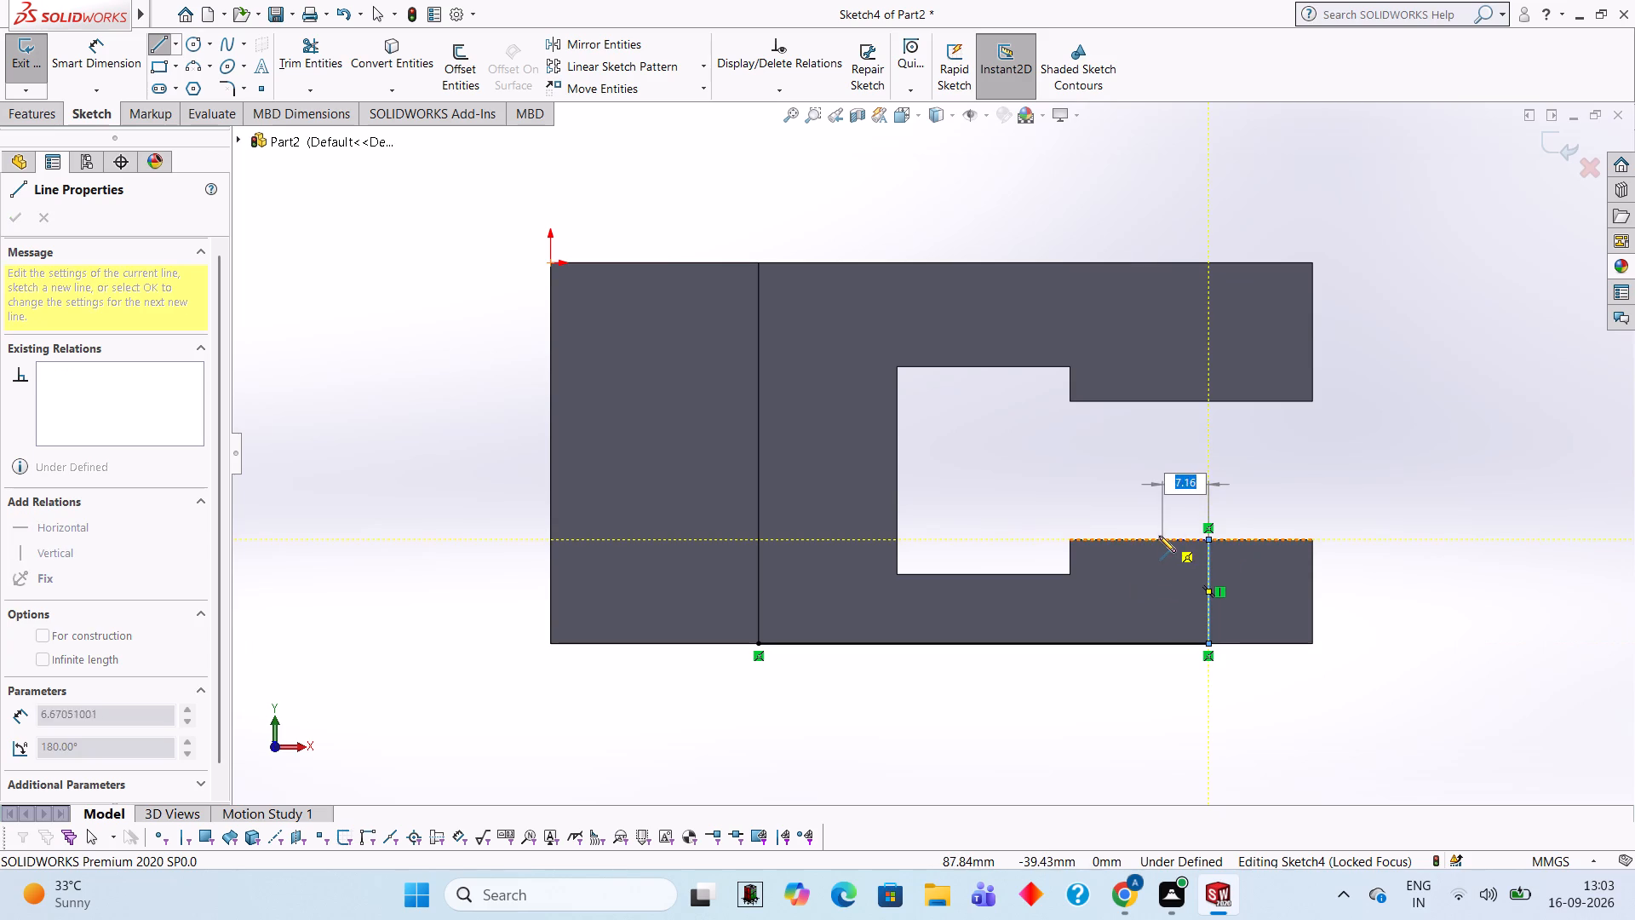
pyautogui.click(1071, 539)
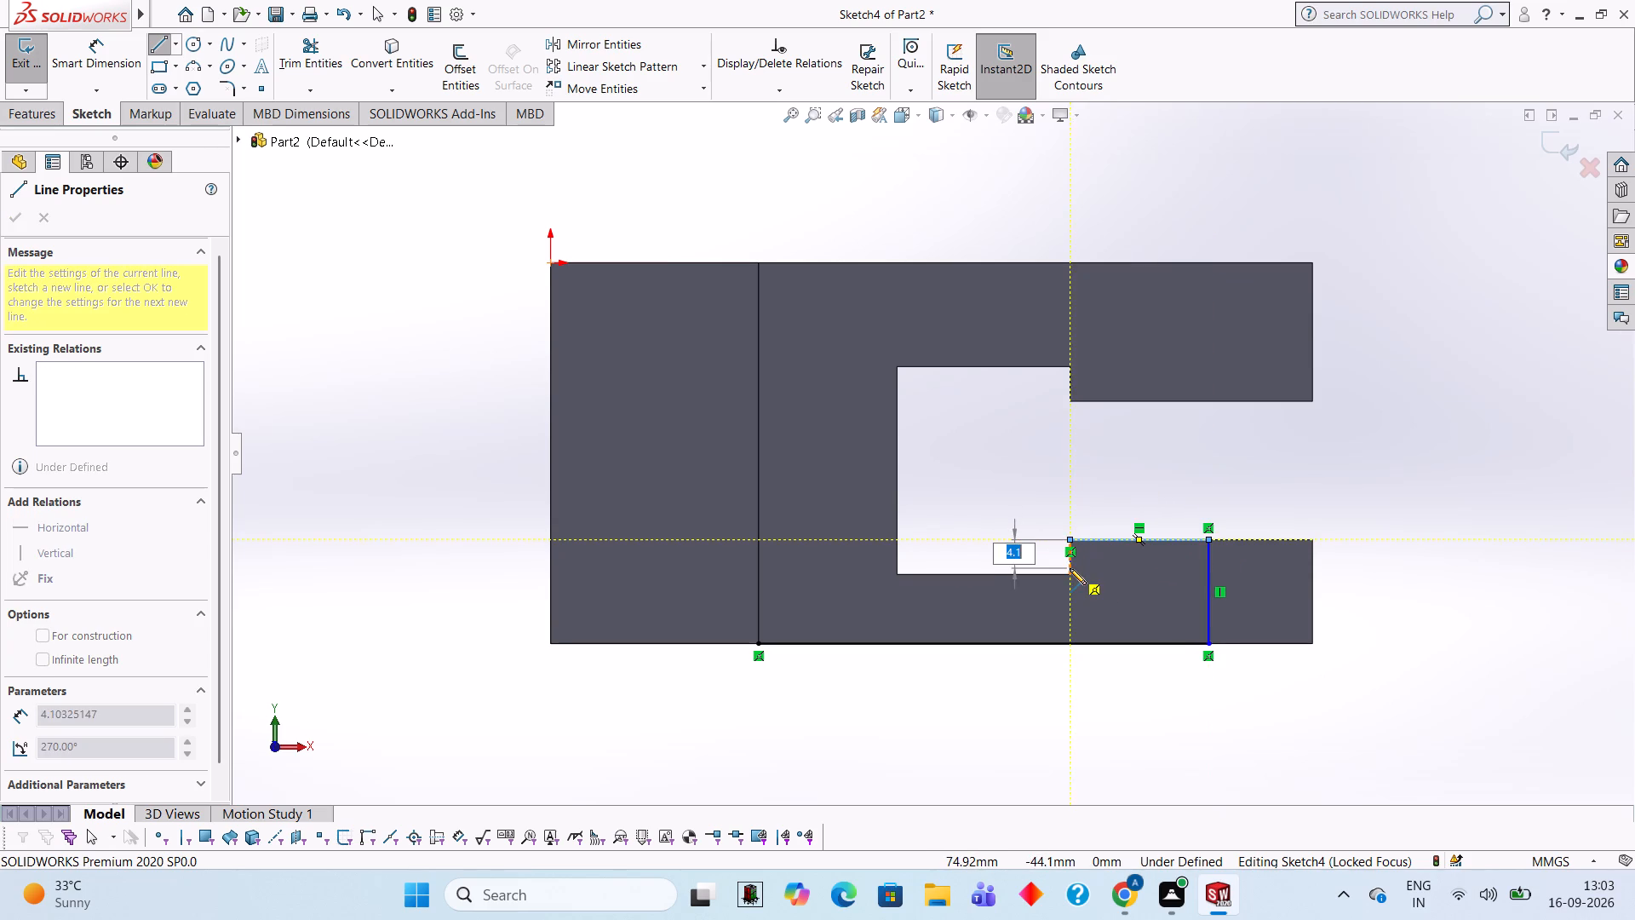
pyautogui.click(1070, 572)
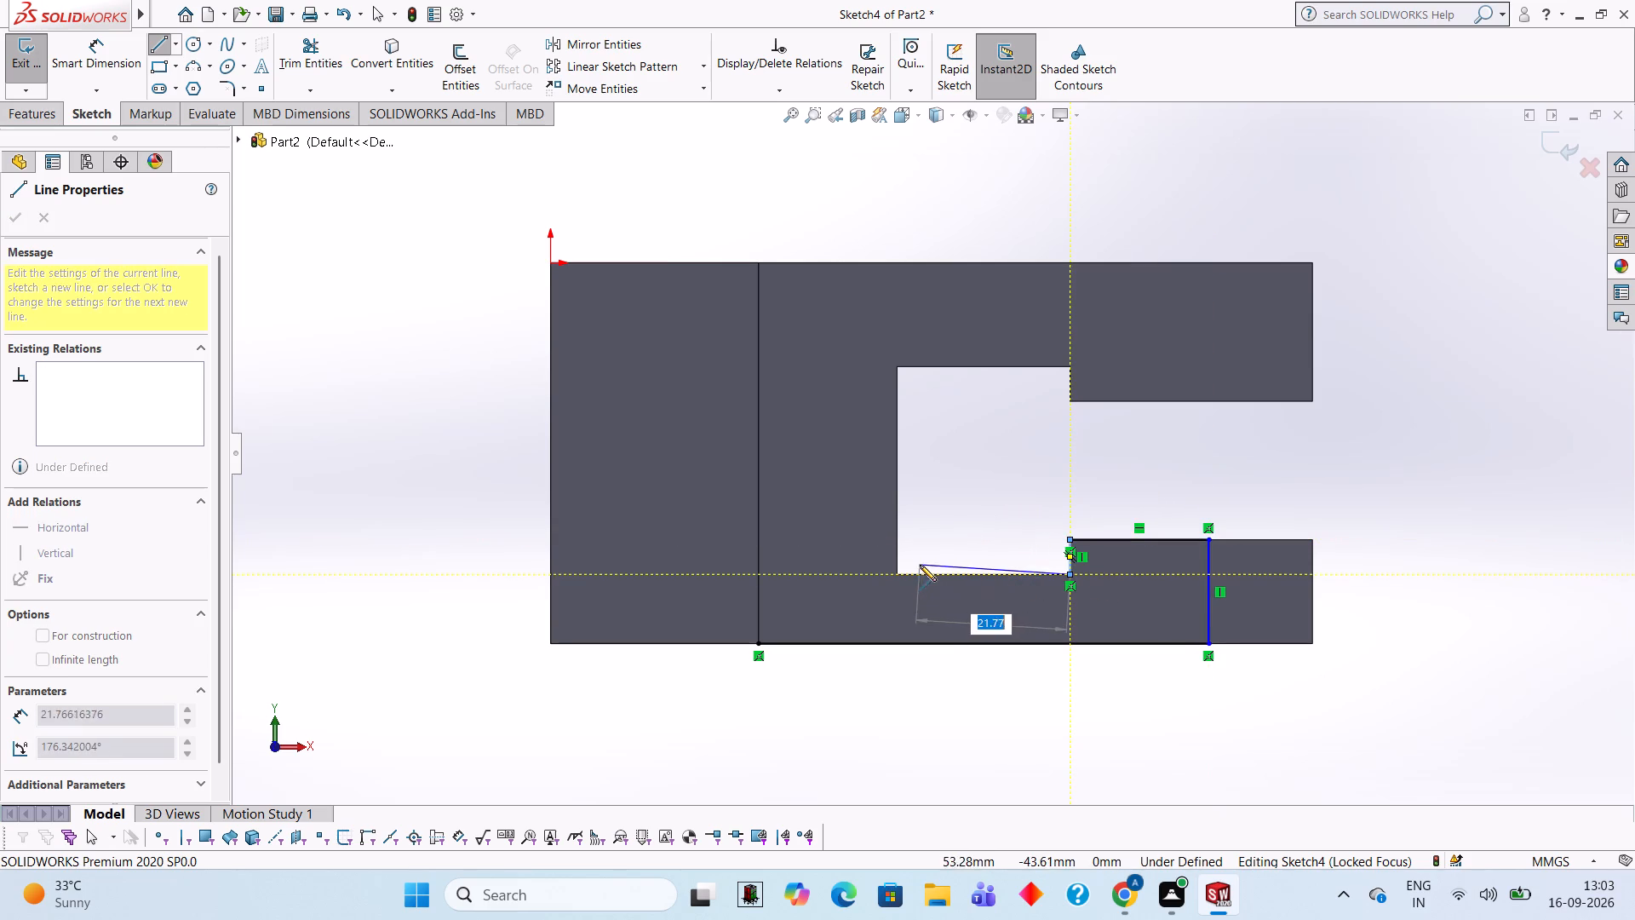
pyautogui.click(899, 574)
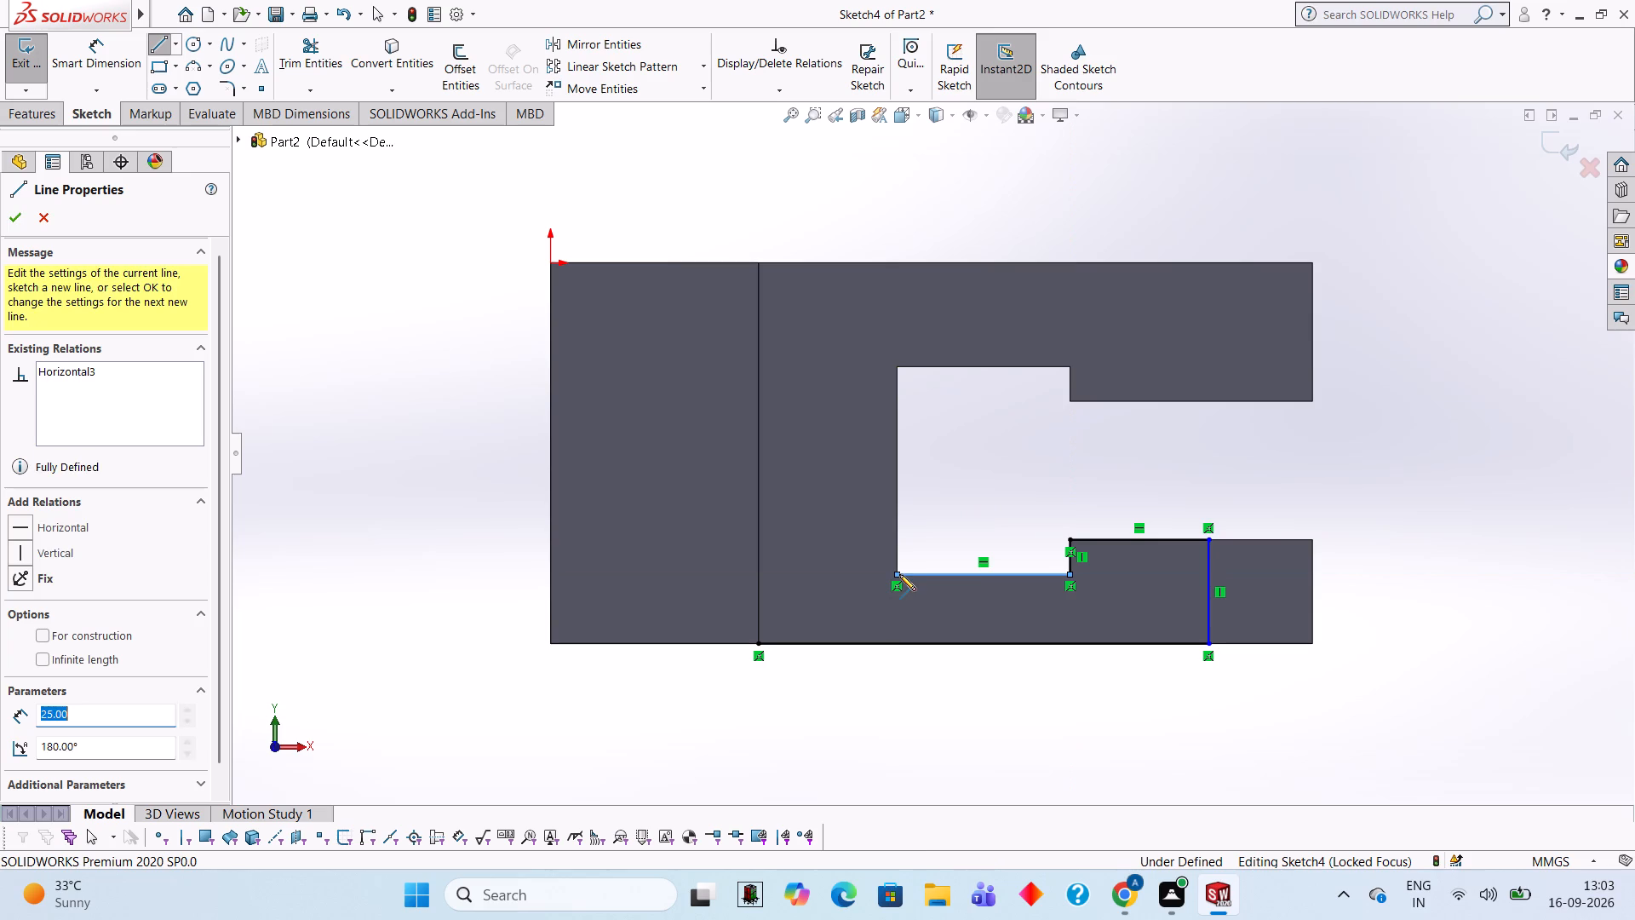
pyautogui.click(898, 367)
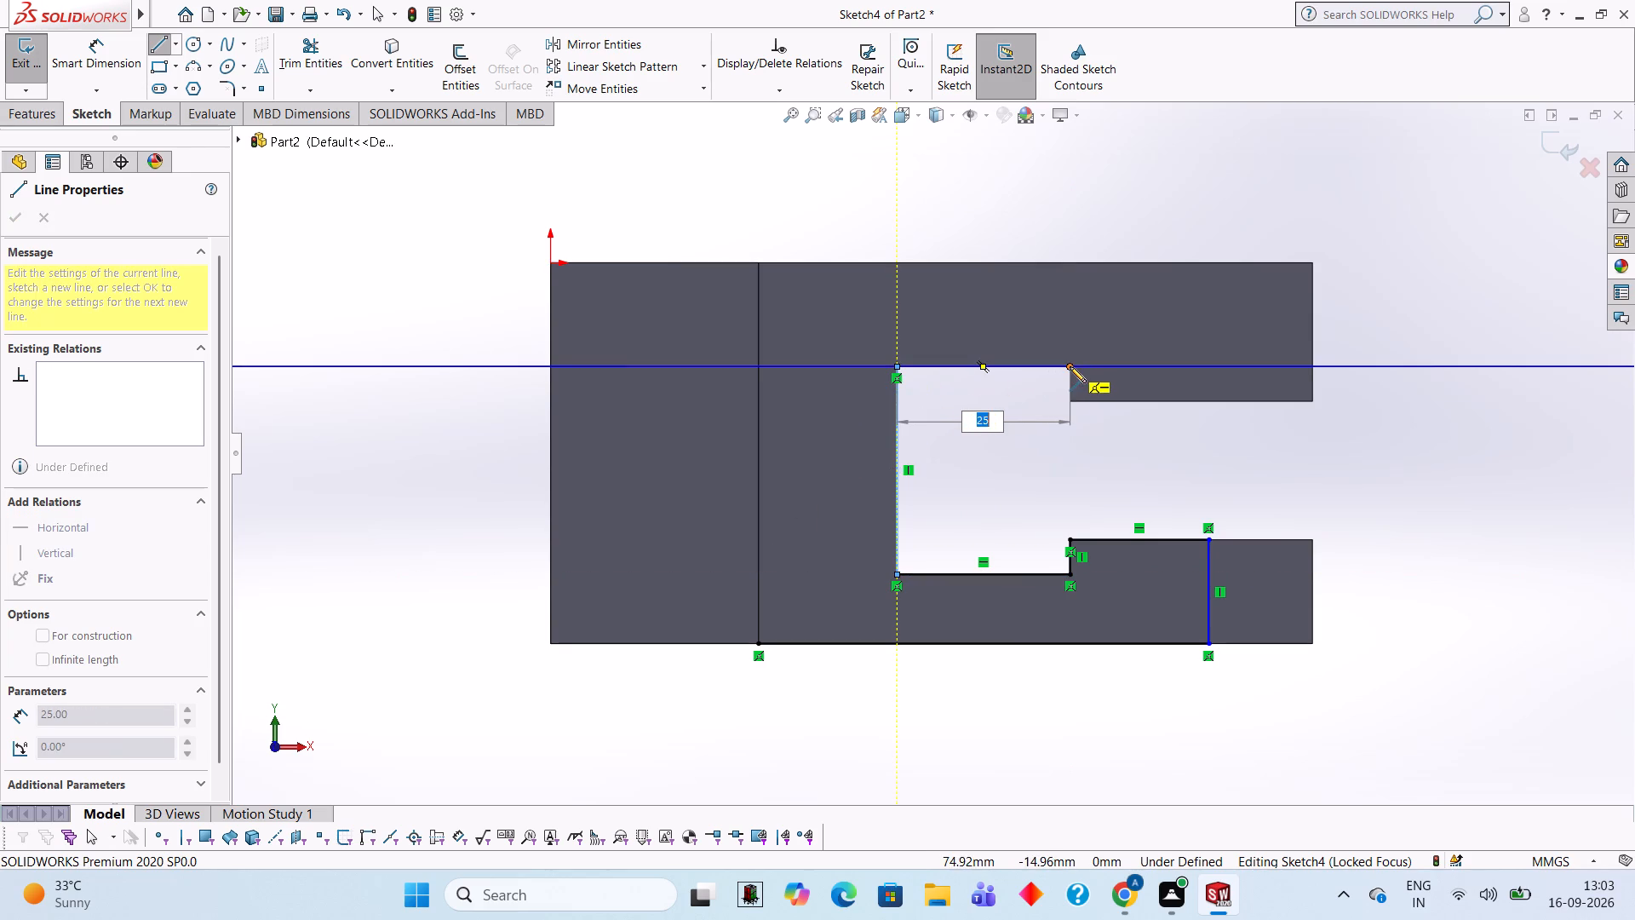
pyautogui.click(1070, 366)
pyautogui.click(1070, 399)
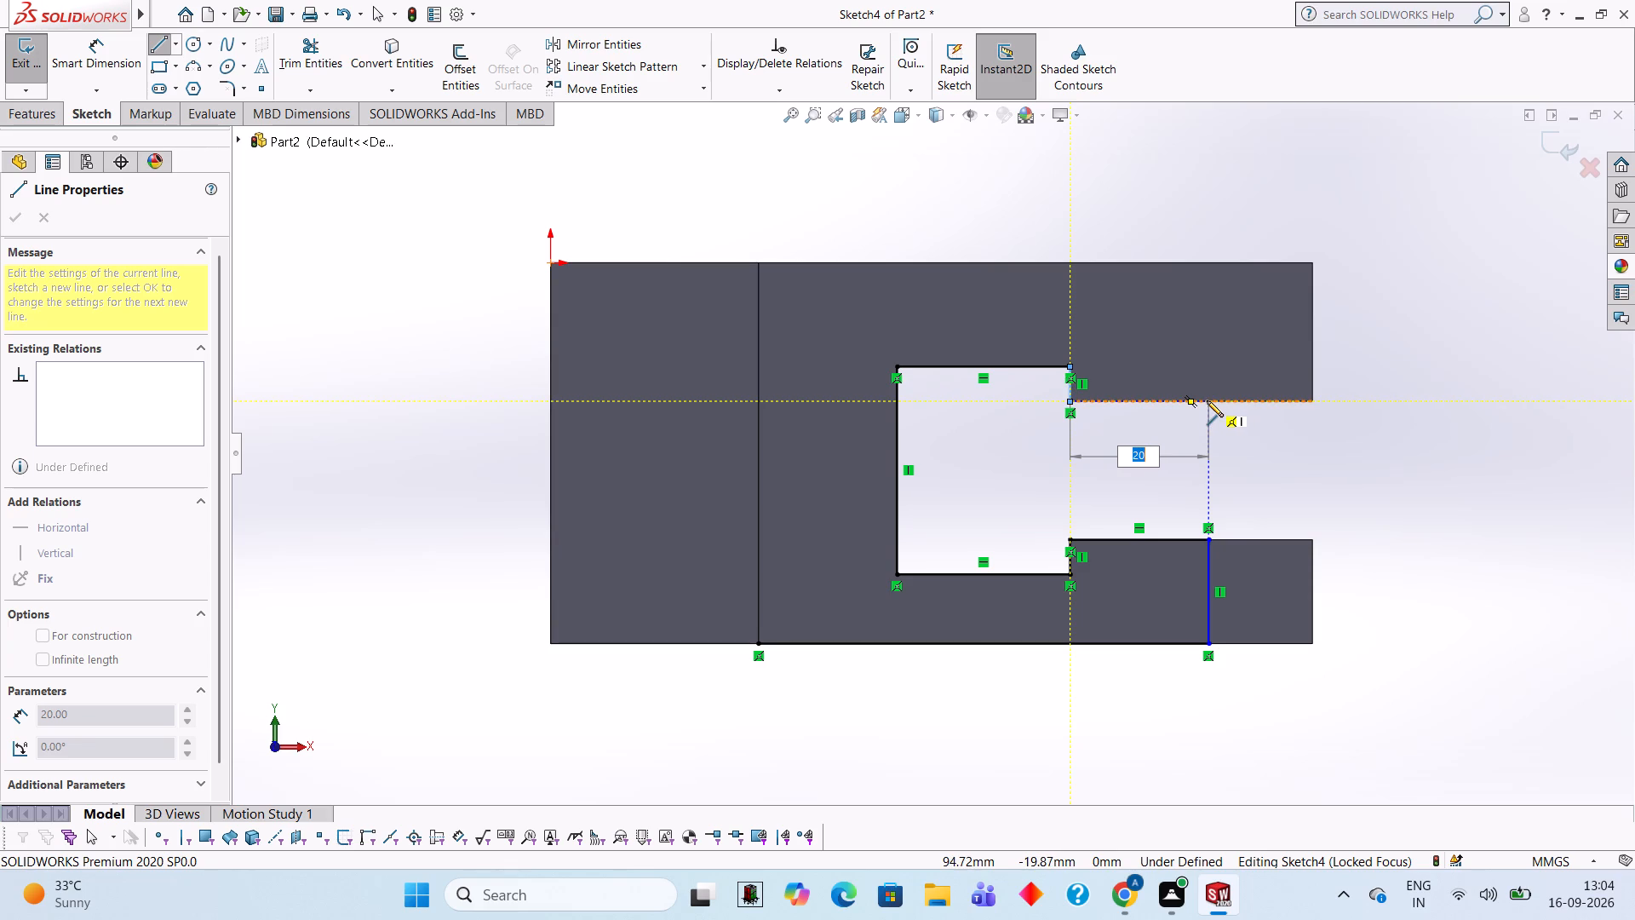
pyautogui.click(1207, 400)
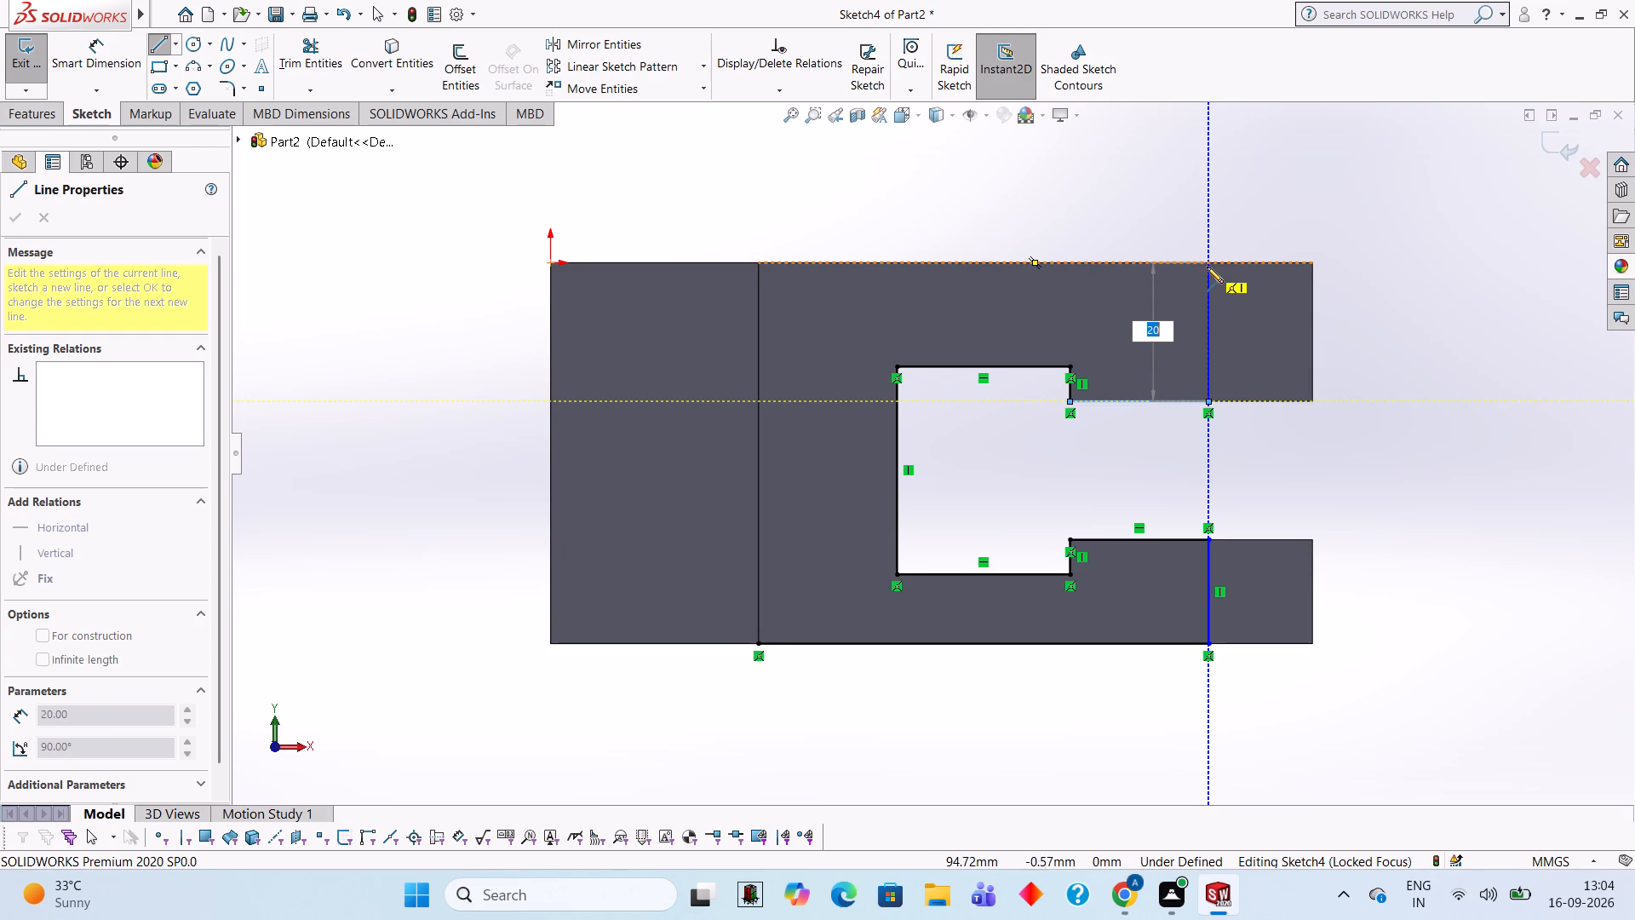
pyautogui.click(1207, 258)
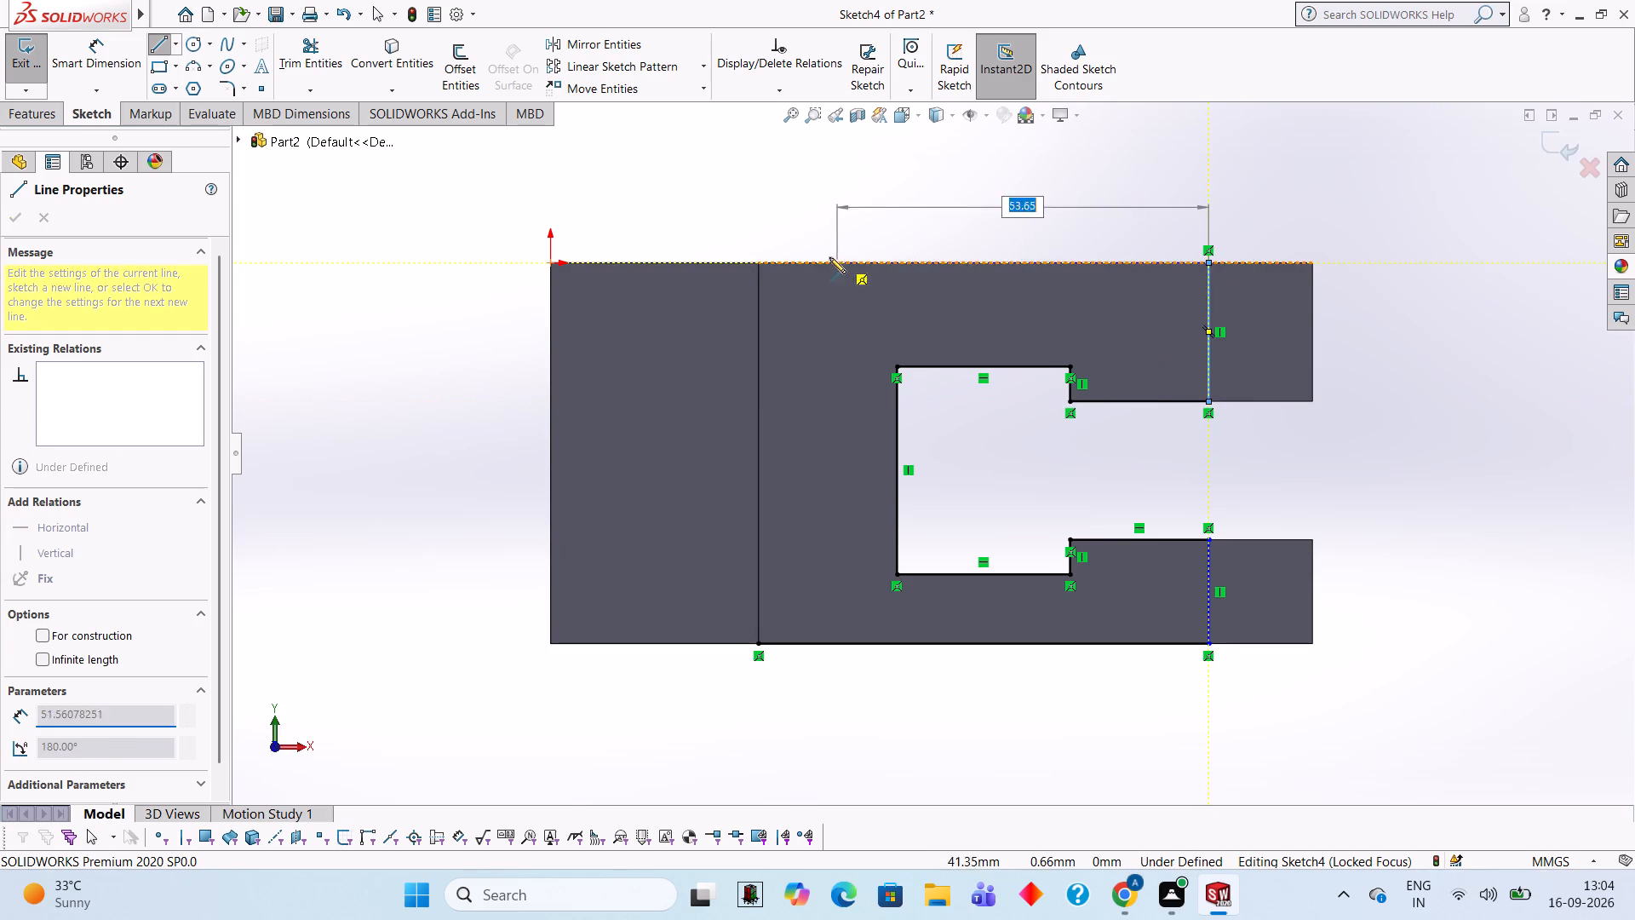
pyautogui.click(761, 262)
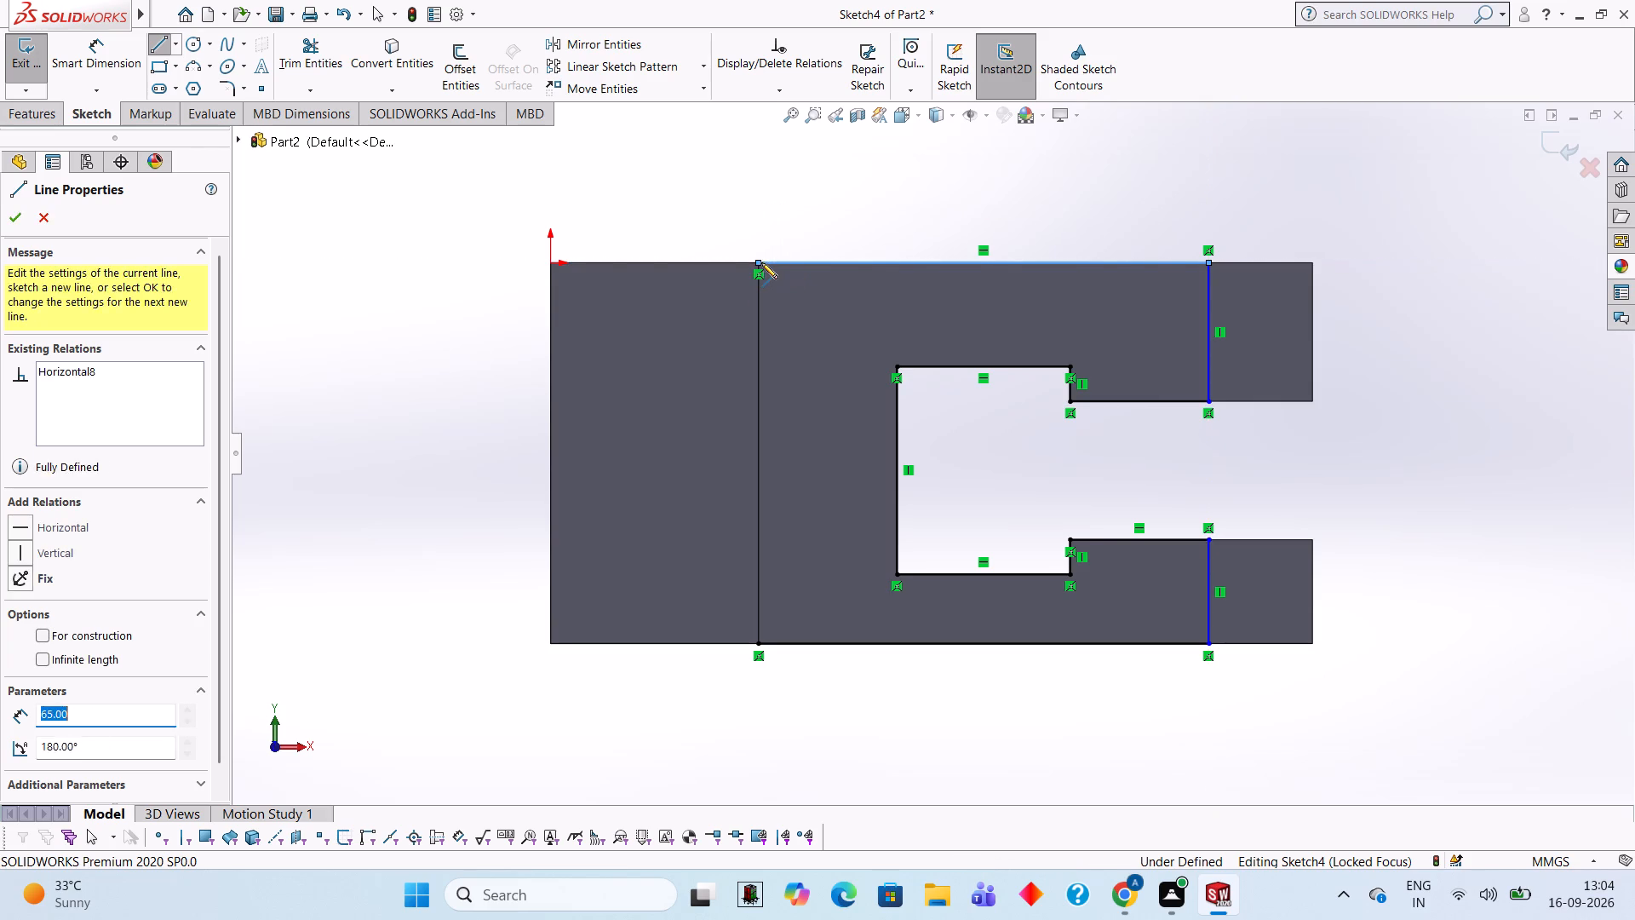
pyautogui.click(760, 643)
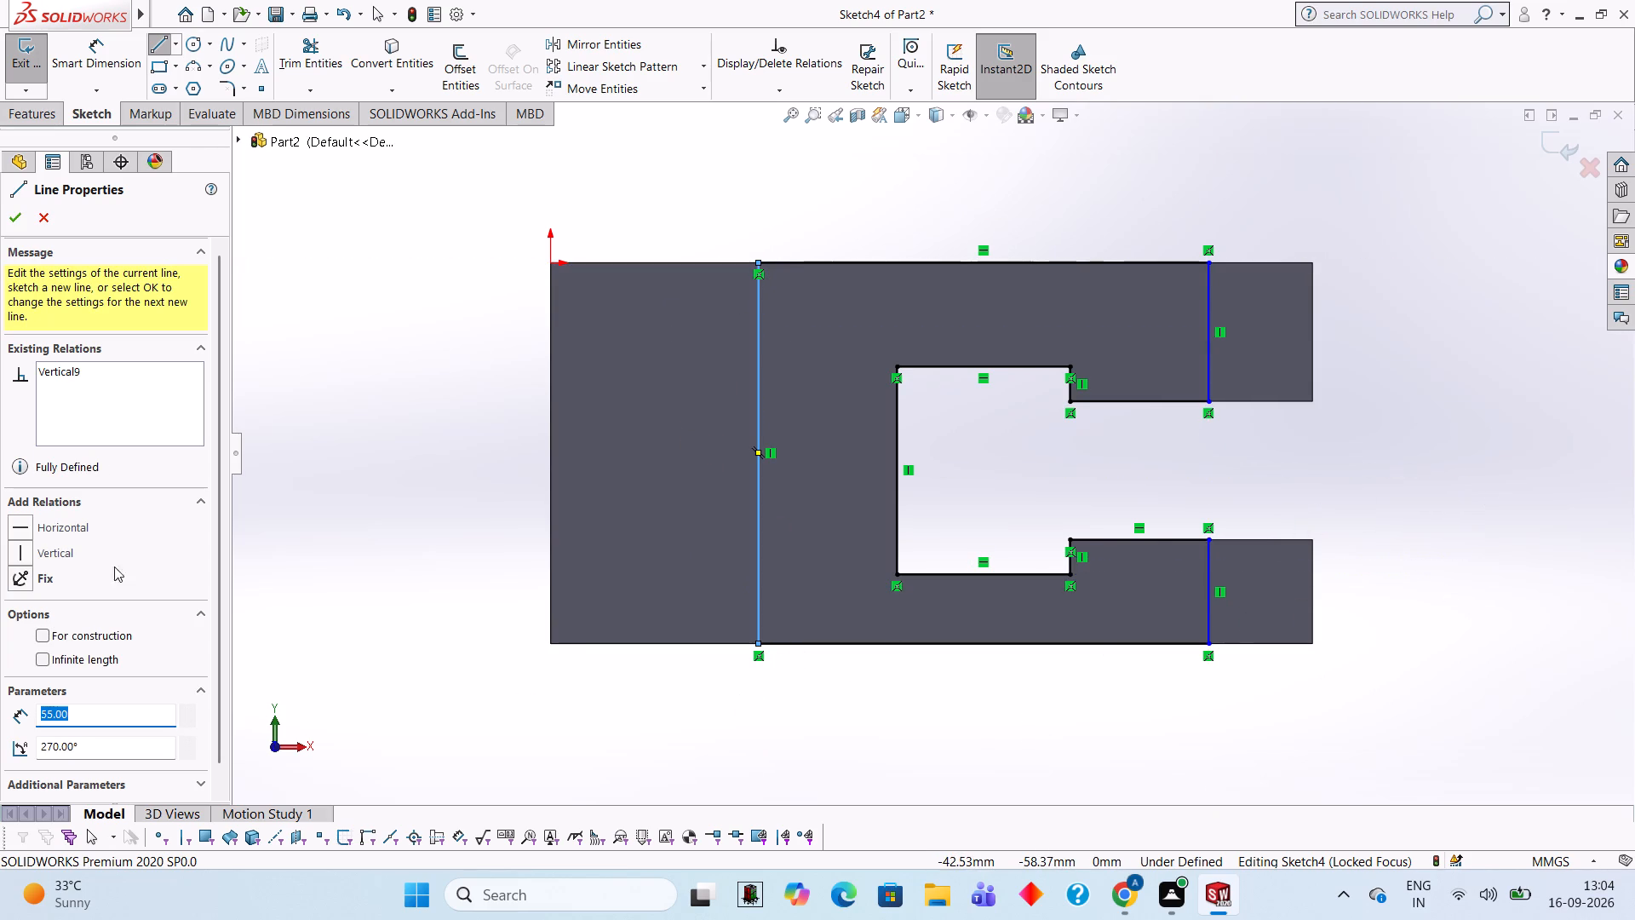
pyautogui.click(14, 217)
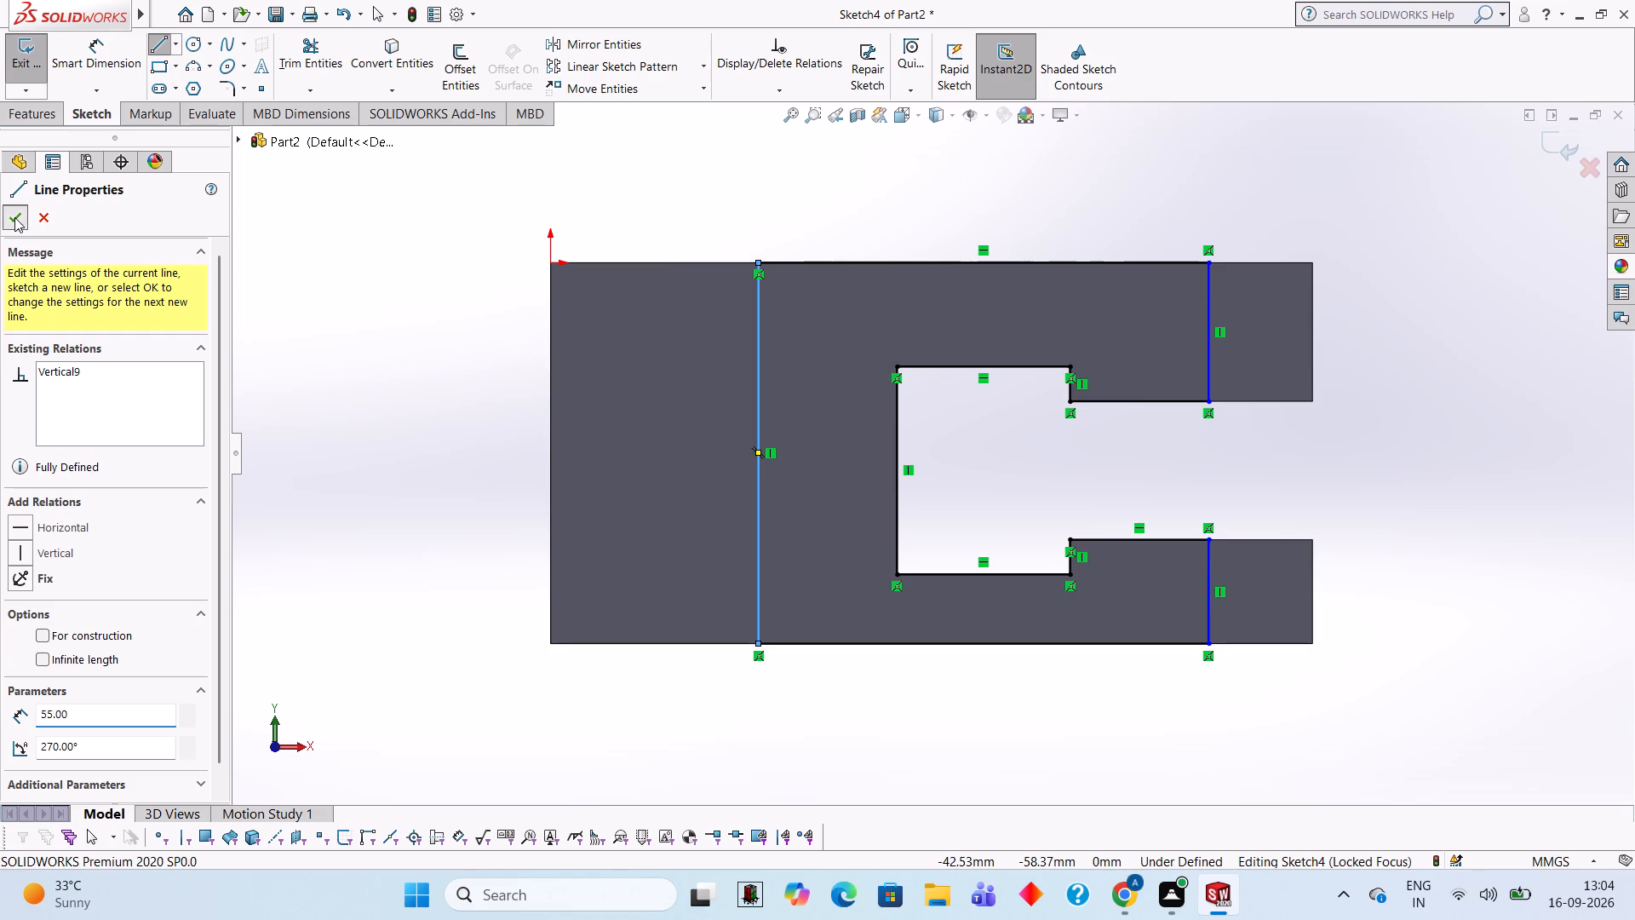
# Extrude the C-shaped profile as a merged boss with a blind depth of 25 mm from the sketch plane.
pyautogui.click(52, 109)
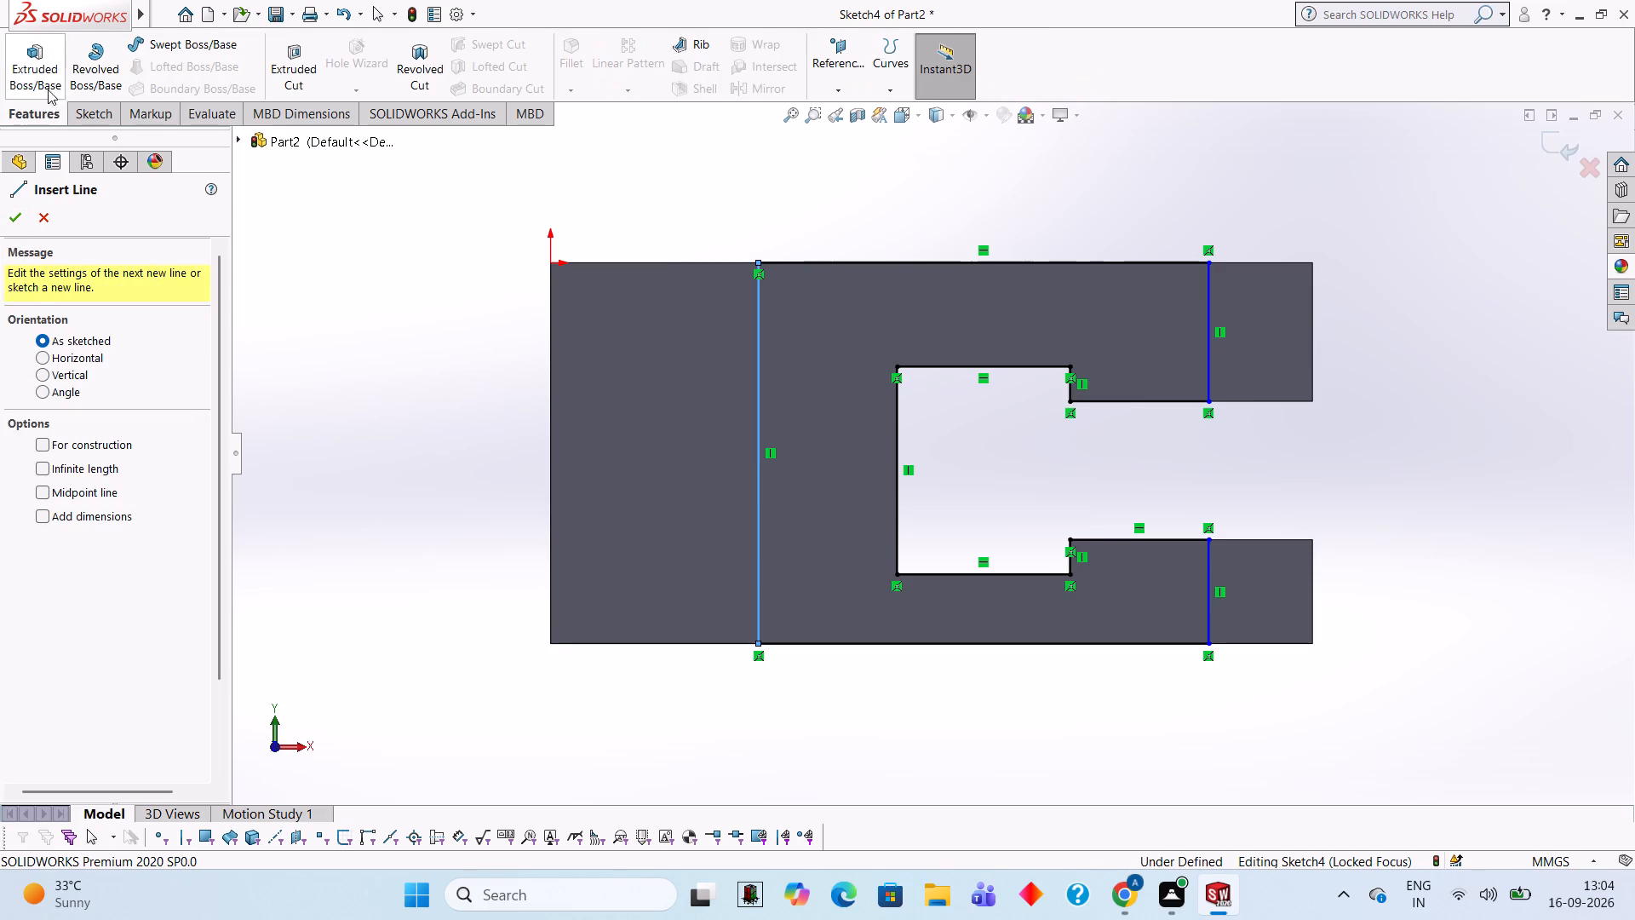
pyautogui.click(48, 77)
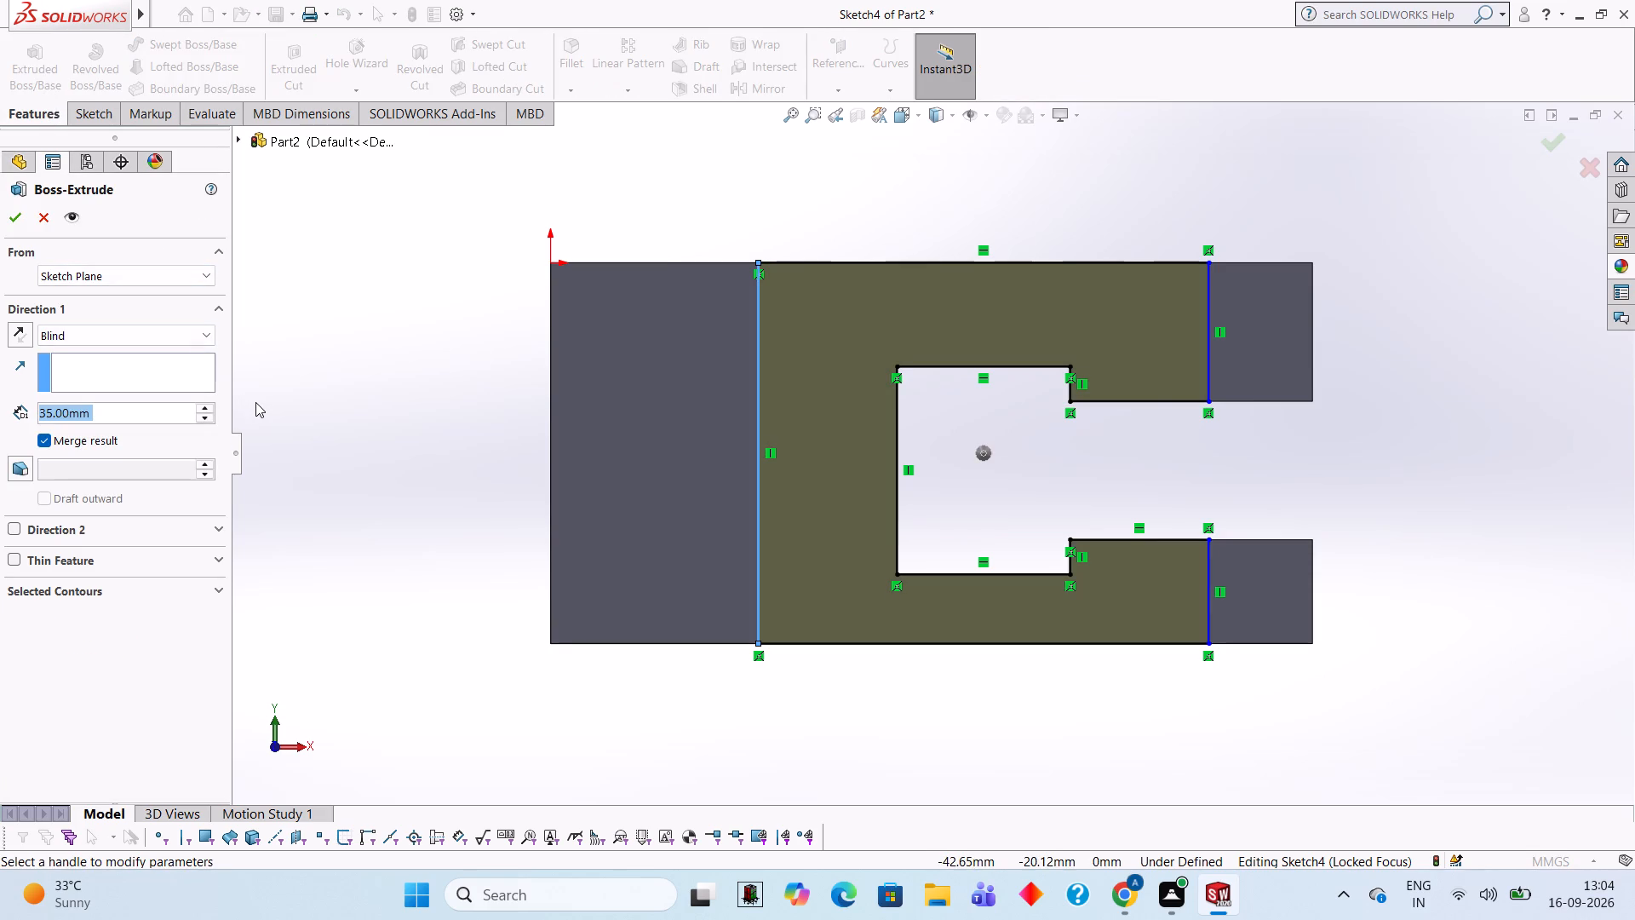
pyautogui.write('25')
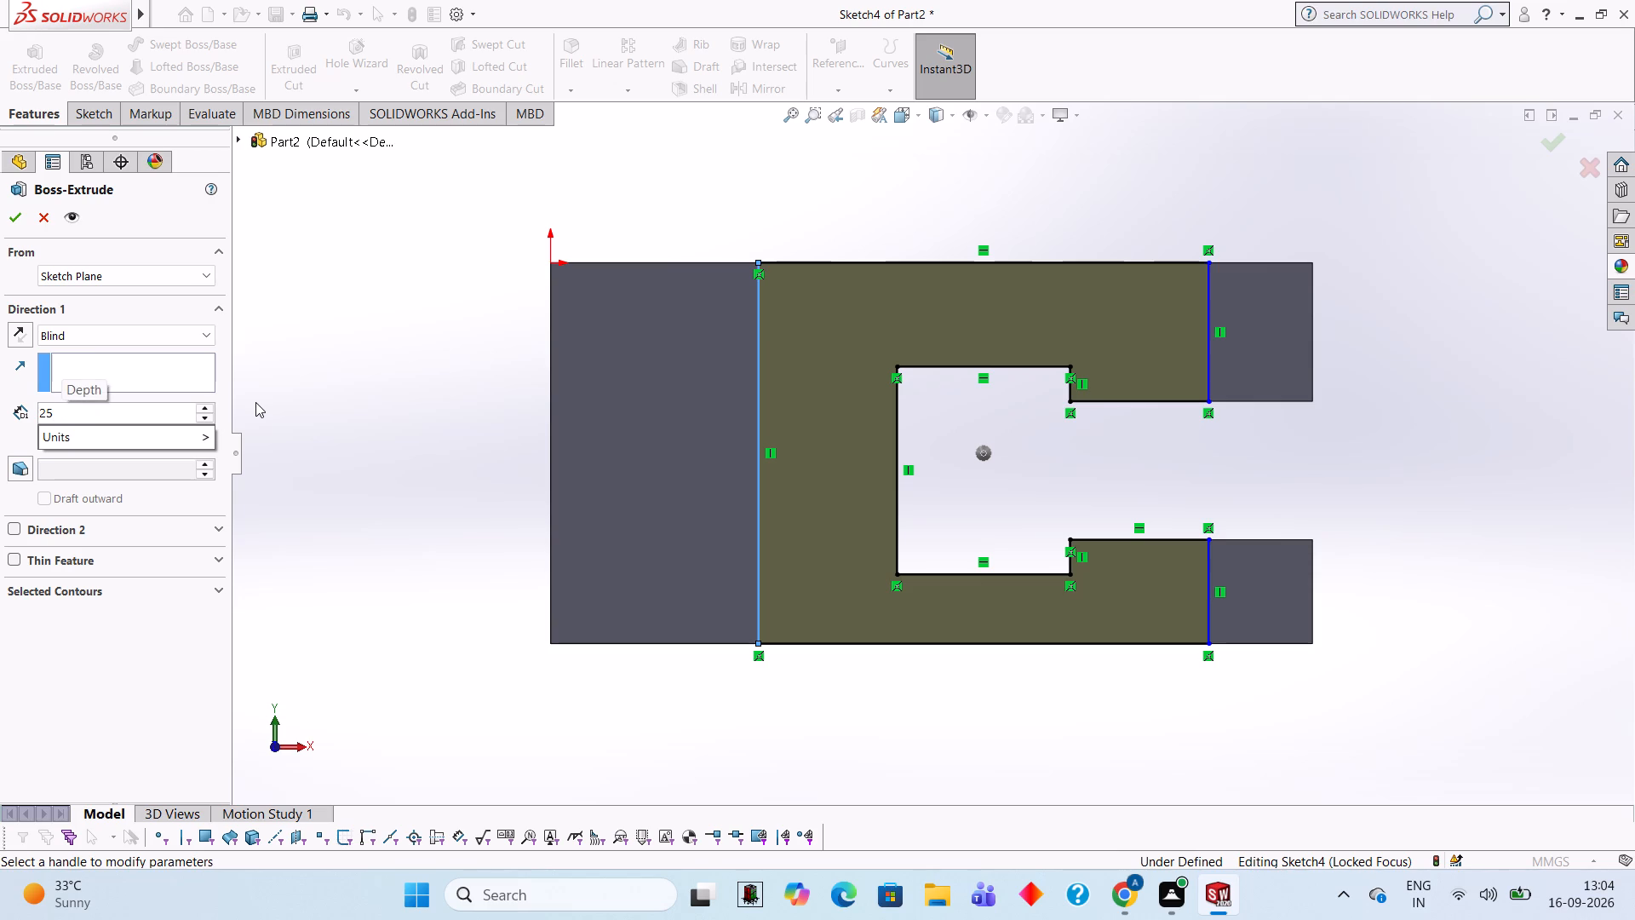
pyautogui.press('Return')
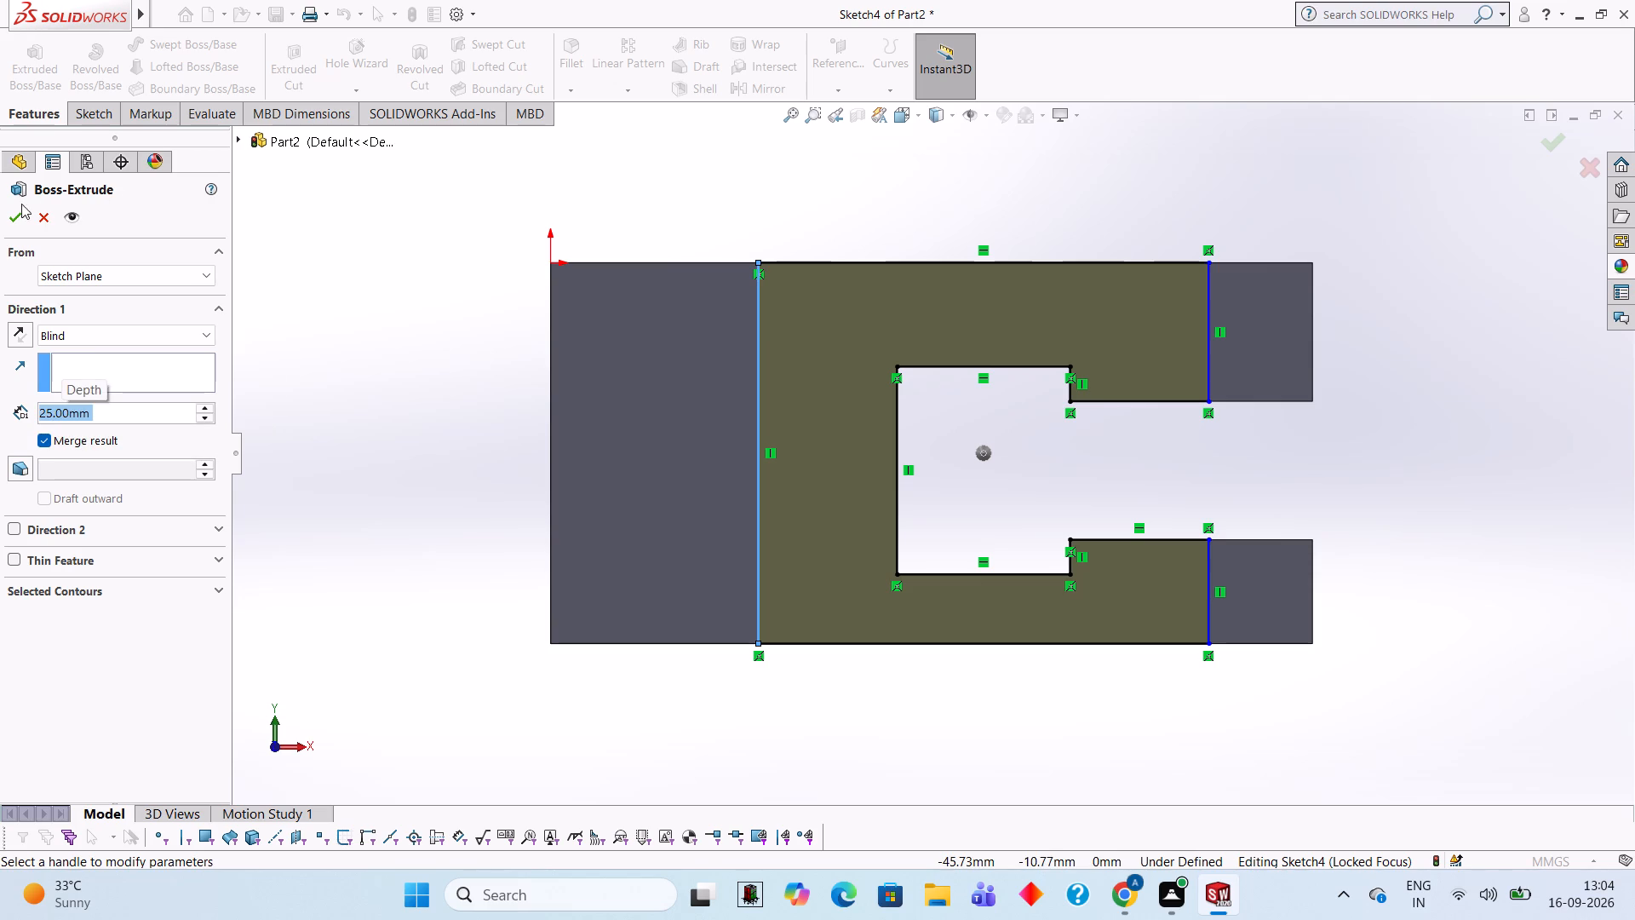
pyautogui.click(19, 210)
# Rotate the model to examine the stepped heights of the end block, the C-shaped boss and the slotted base from several angles.
pyautogui.rightClick(1373, 213)
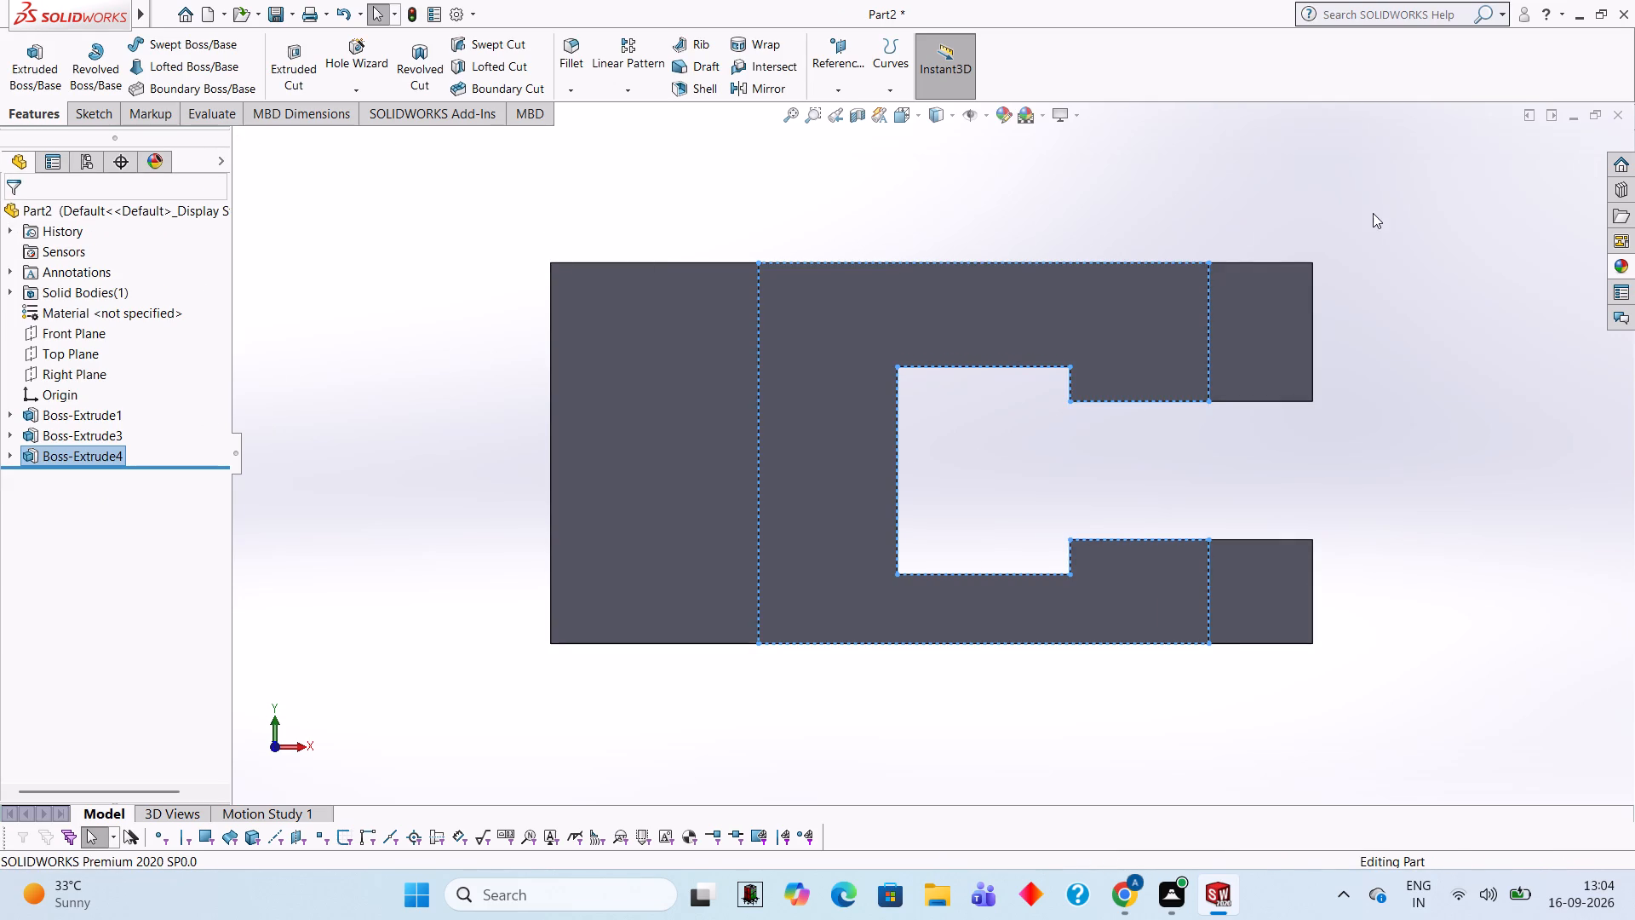
pyautogui.click(1410, 257)
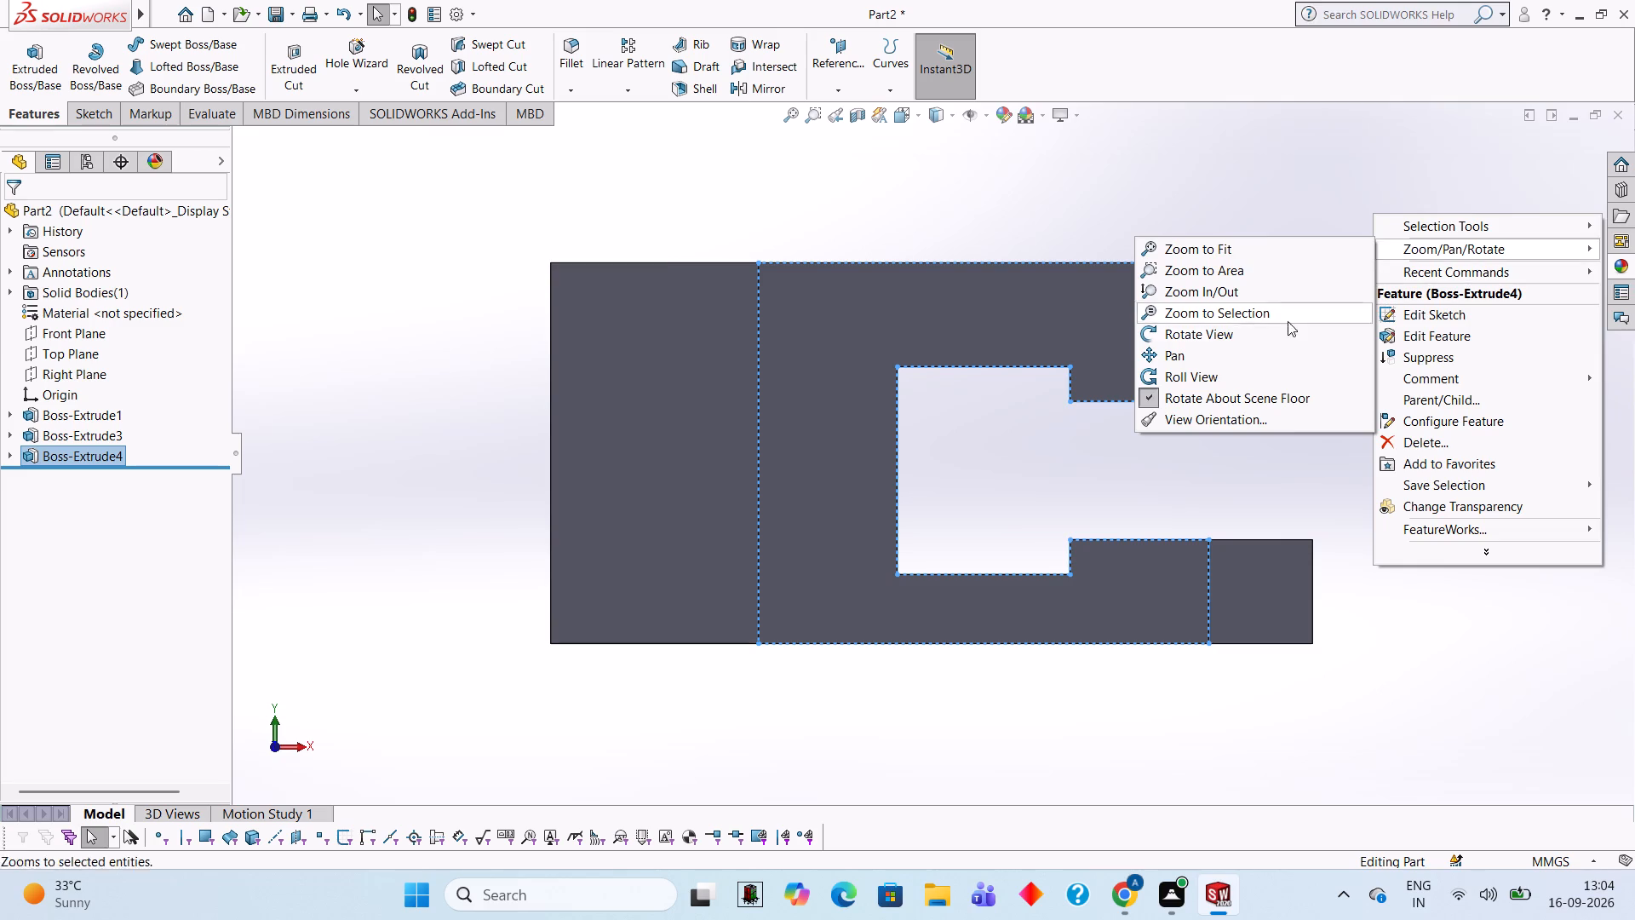
pyautogui.click(1223, 327)
pyautogui.moveTo(1153, 494); pyautogui.dragTo(1193, 245)
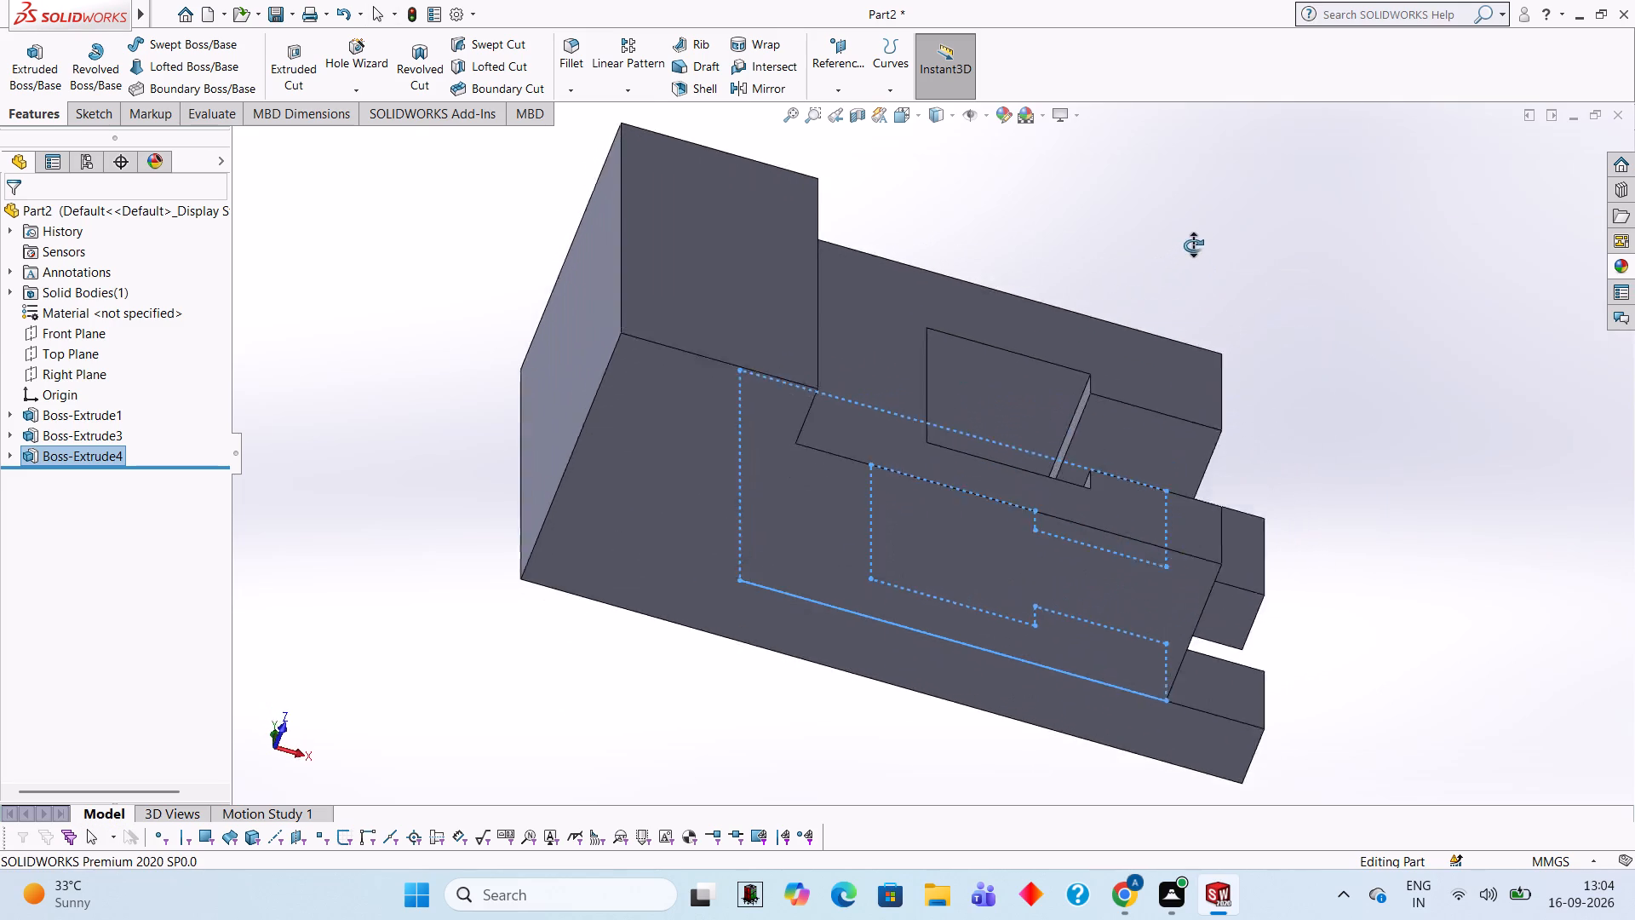
pyautogui.moveTo(1193, 245); pyautogui.dragTo(1136, 295)
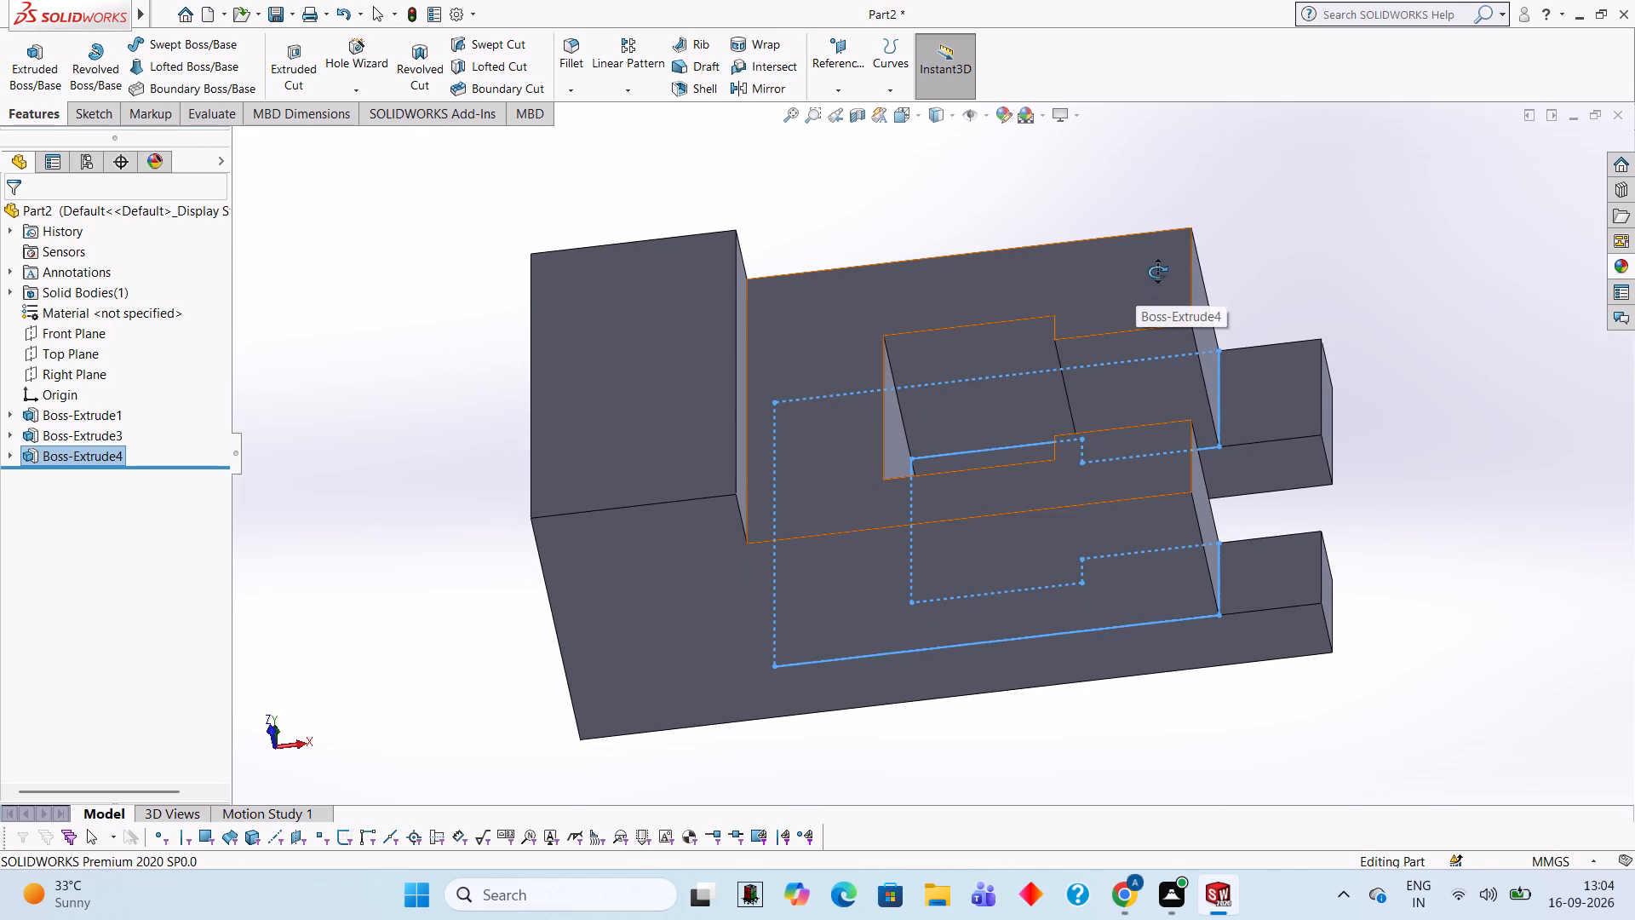
pyautogui.moveTo(845, 223); pyautogui.dragTo(853, 169)
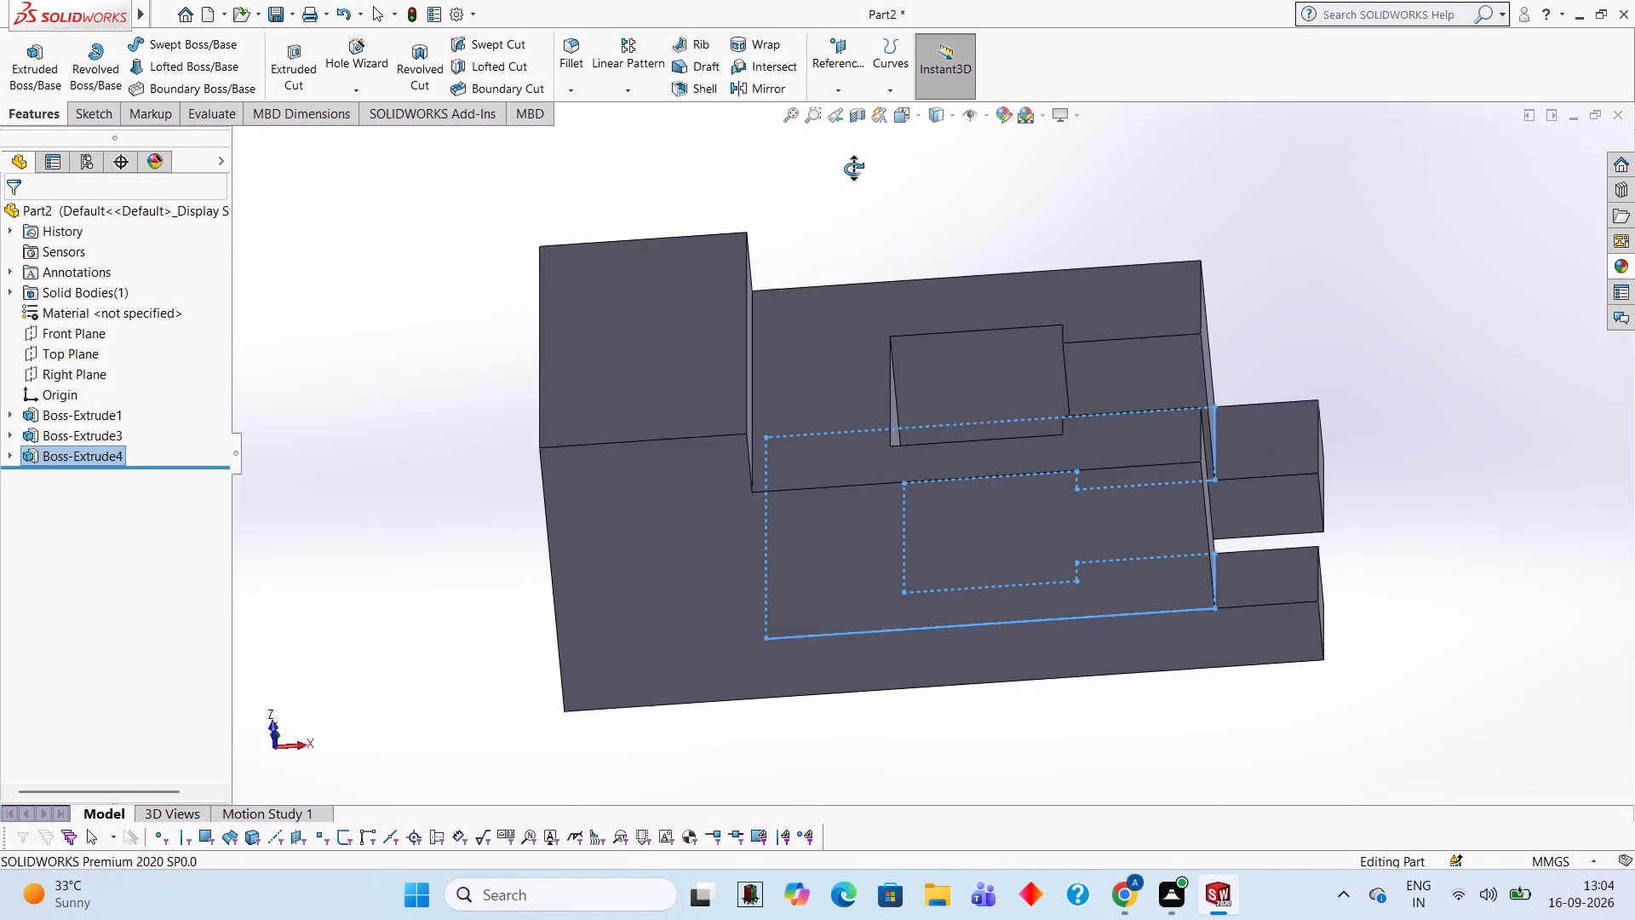
pyautogui.moveTo(853, 169); pyautogui.dragTo(884, 220)
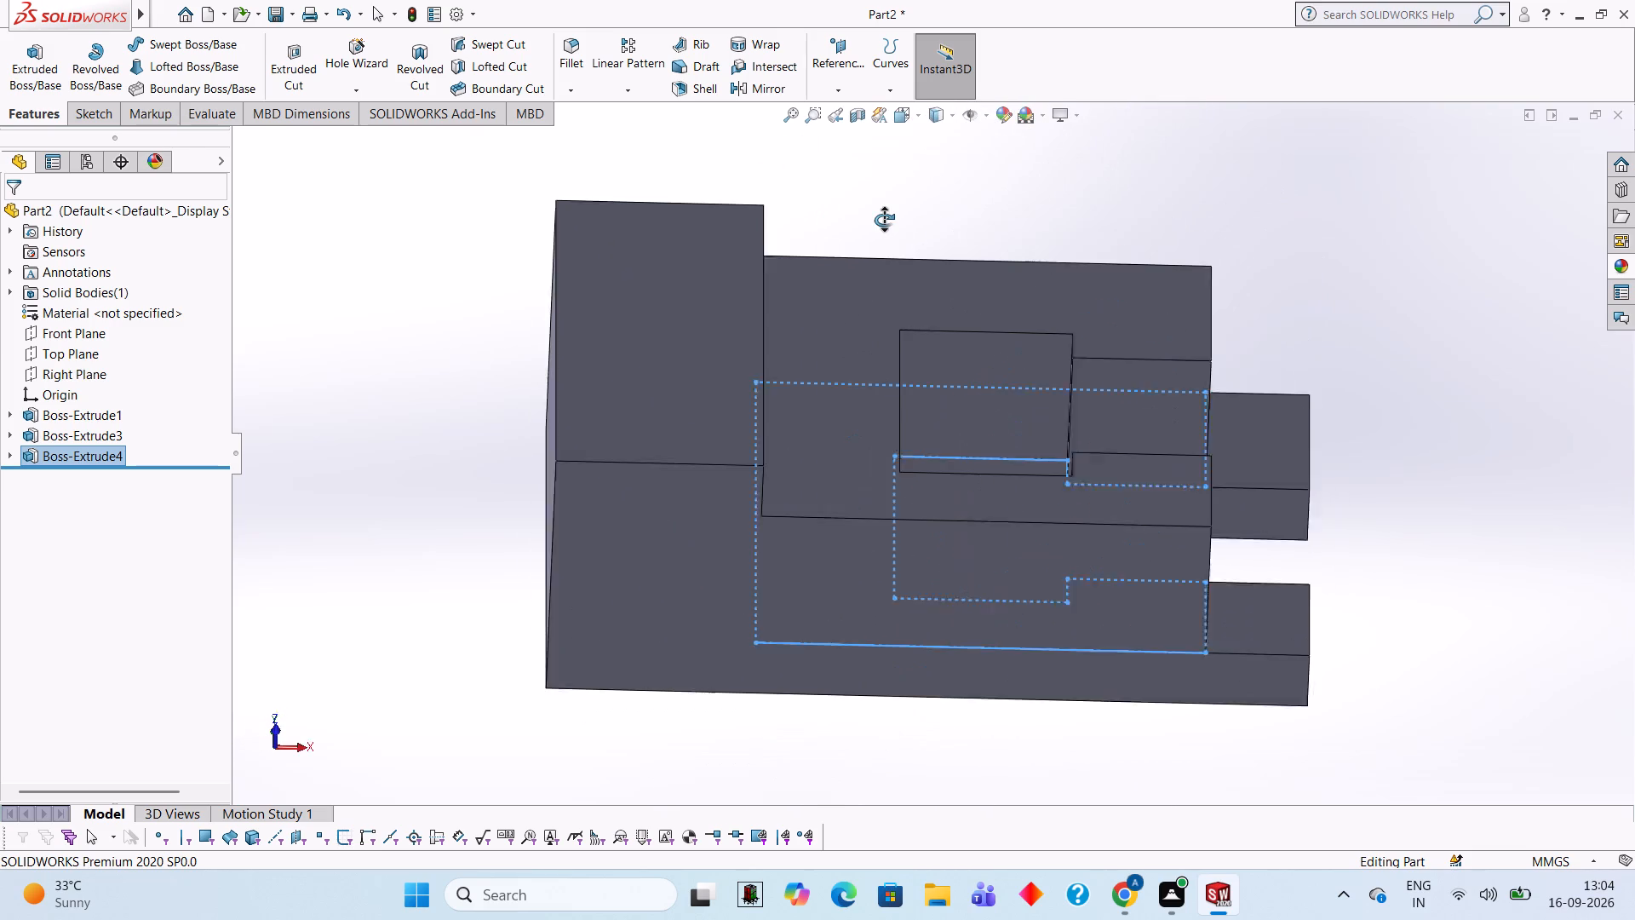
pyautogui.moveTo(884, 220); pyautogui.dragTo(780, 236)
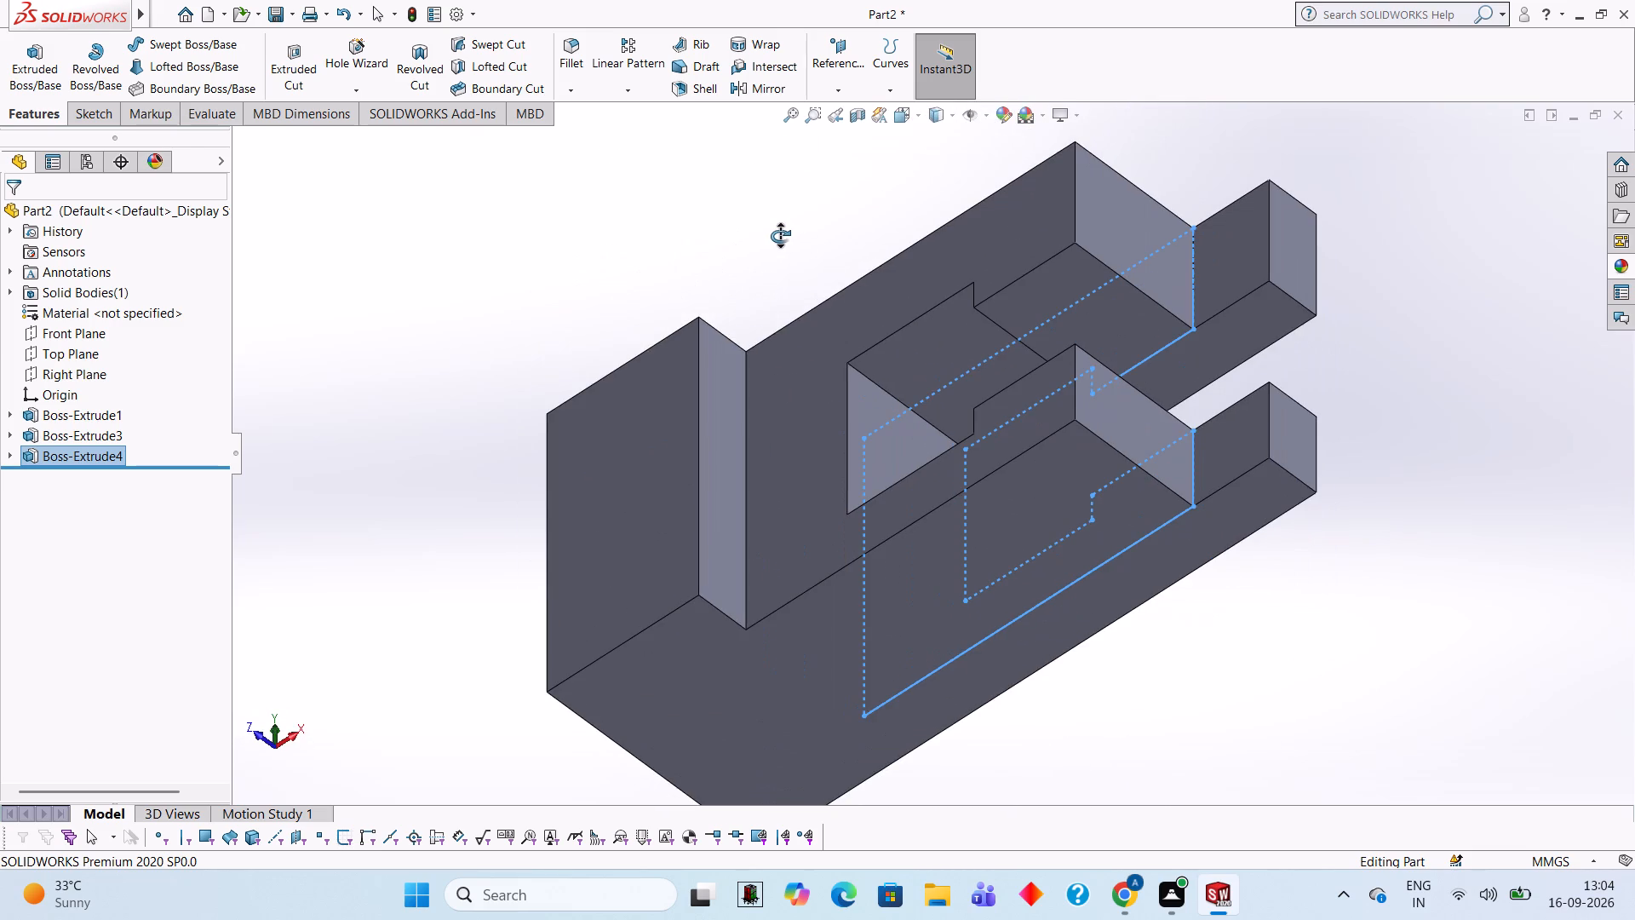
pyautogui.moveTo(780, 236); pyautogui.dragTo(839, 240)
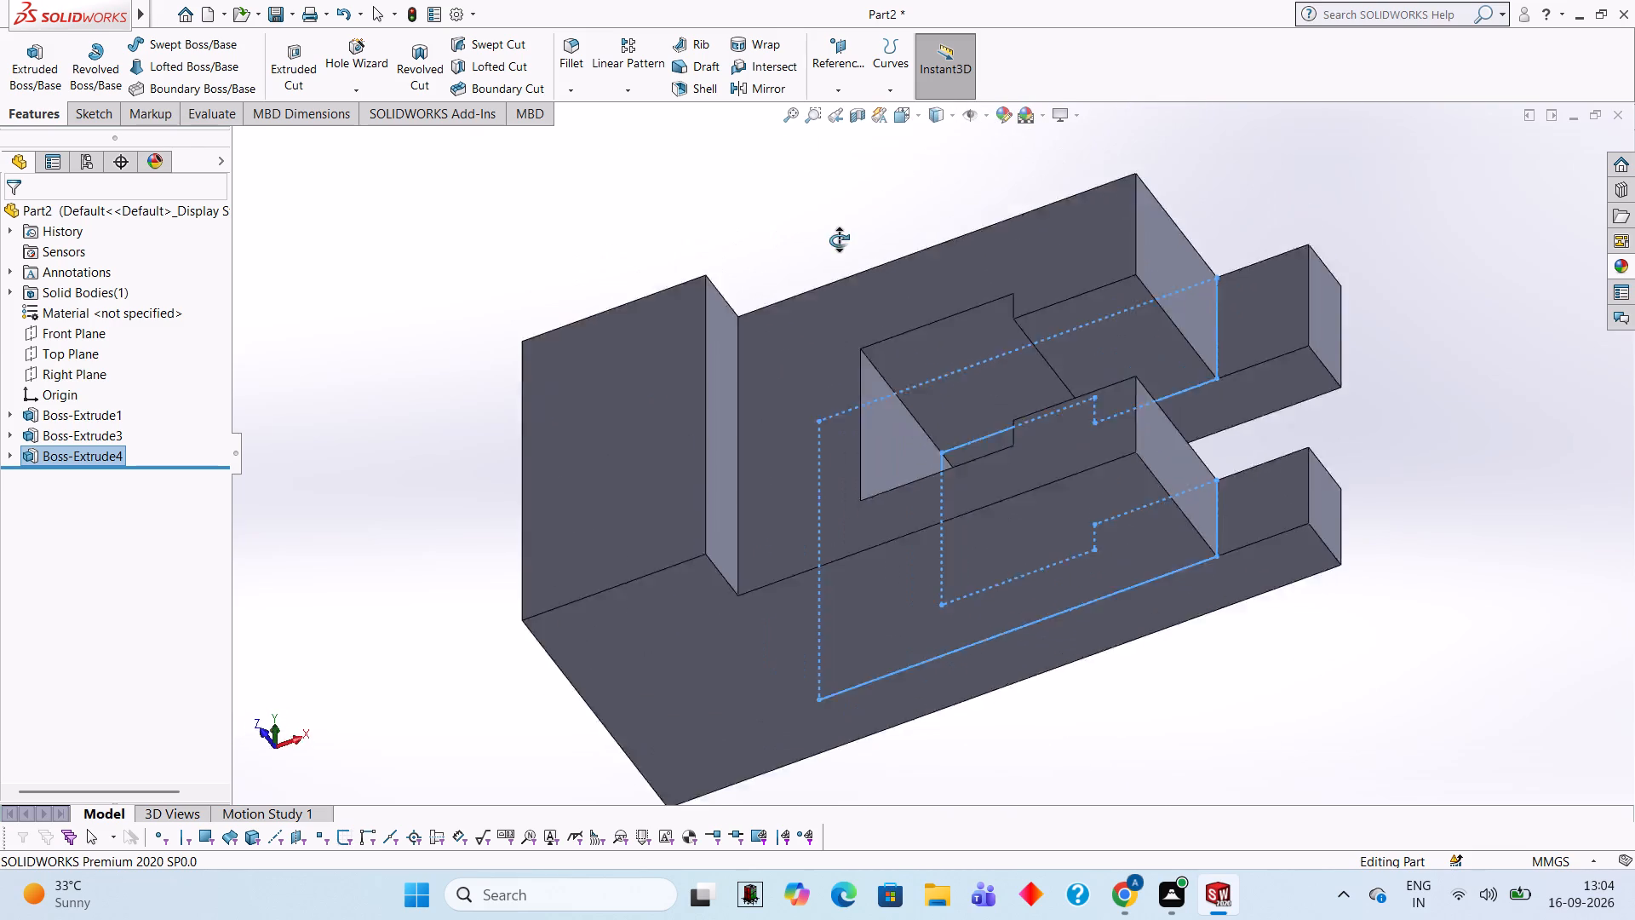
pyautogui.moveTo(839, 240); pyautogui.dragTo(864, 411)
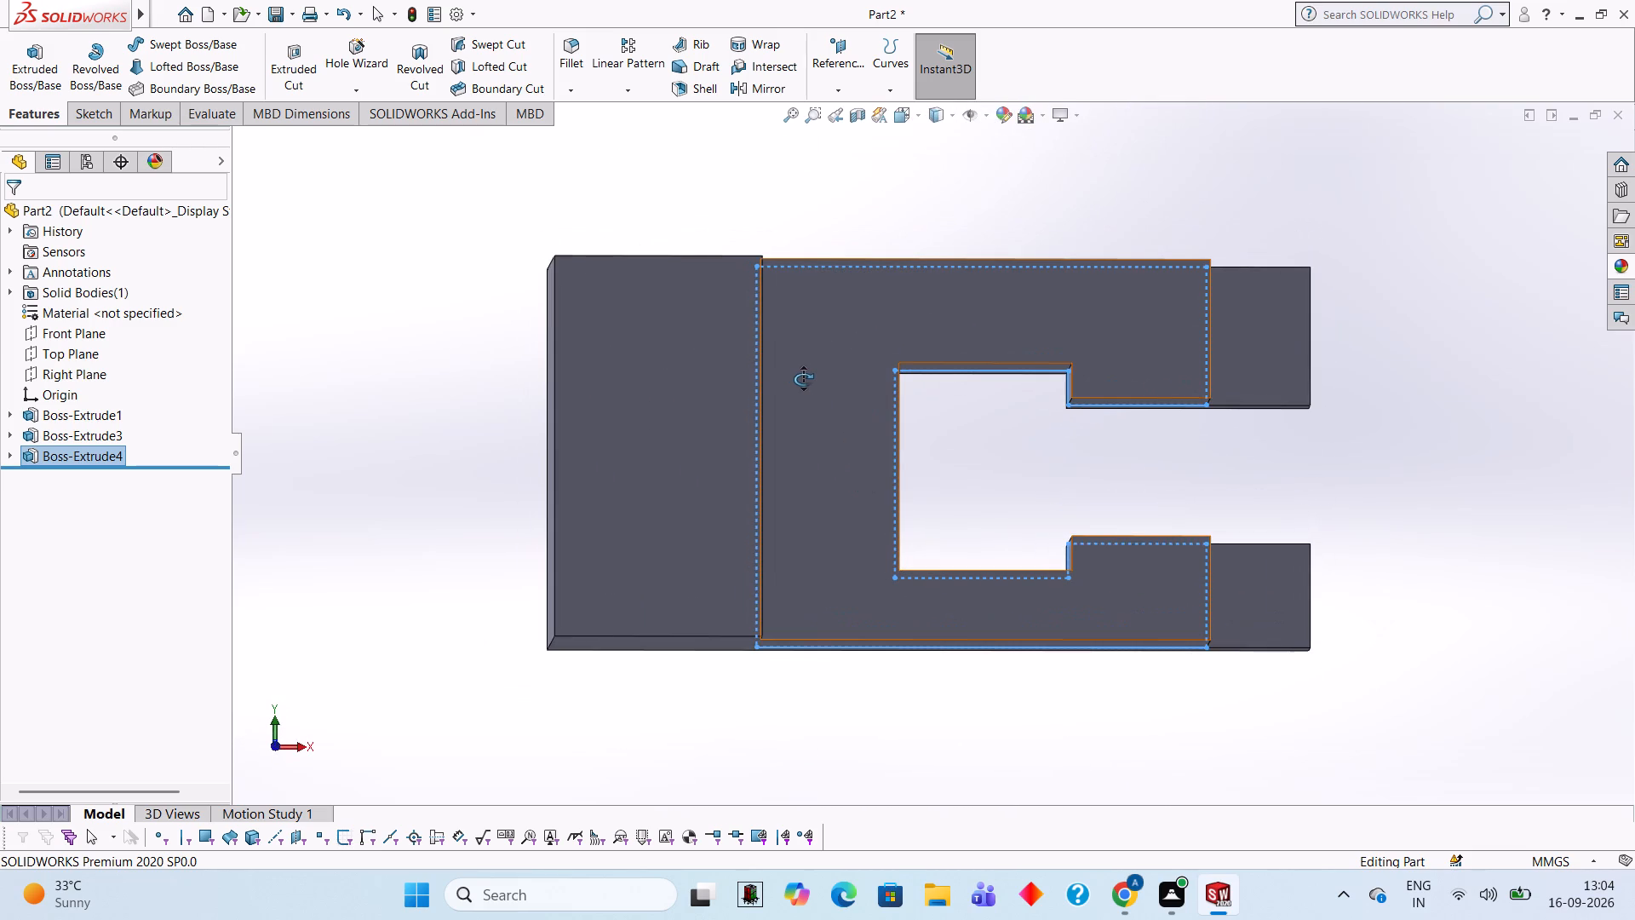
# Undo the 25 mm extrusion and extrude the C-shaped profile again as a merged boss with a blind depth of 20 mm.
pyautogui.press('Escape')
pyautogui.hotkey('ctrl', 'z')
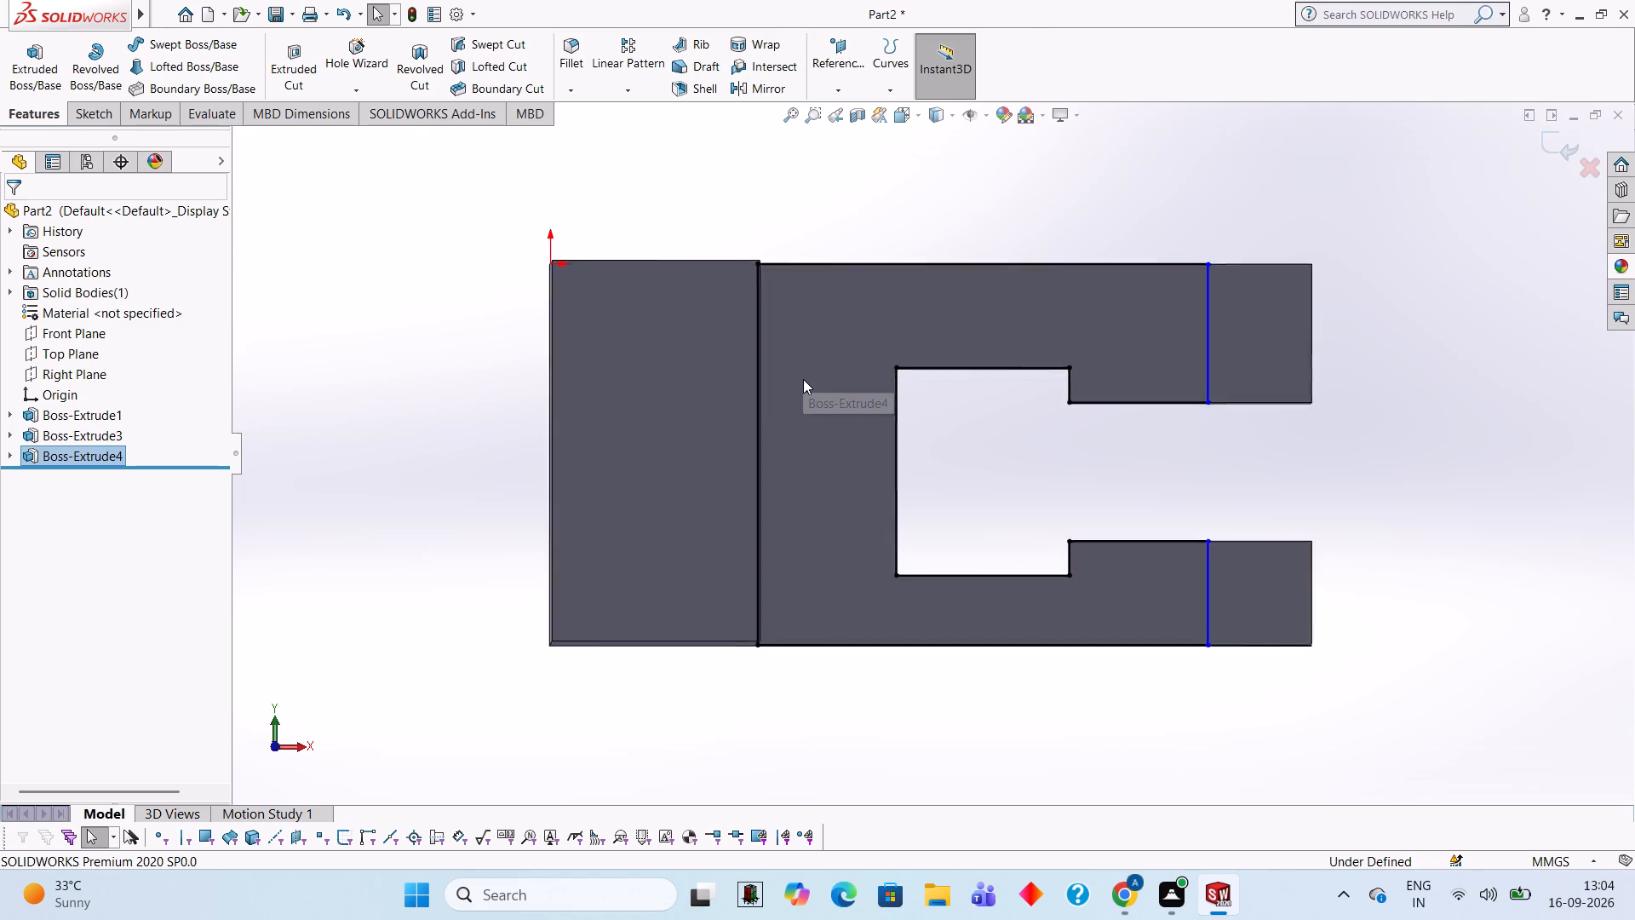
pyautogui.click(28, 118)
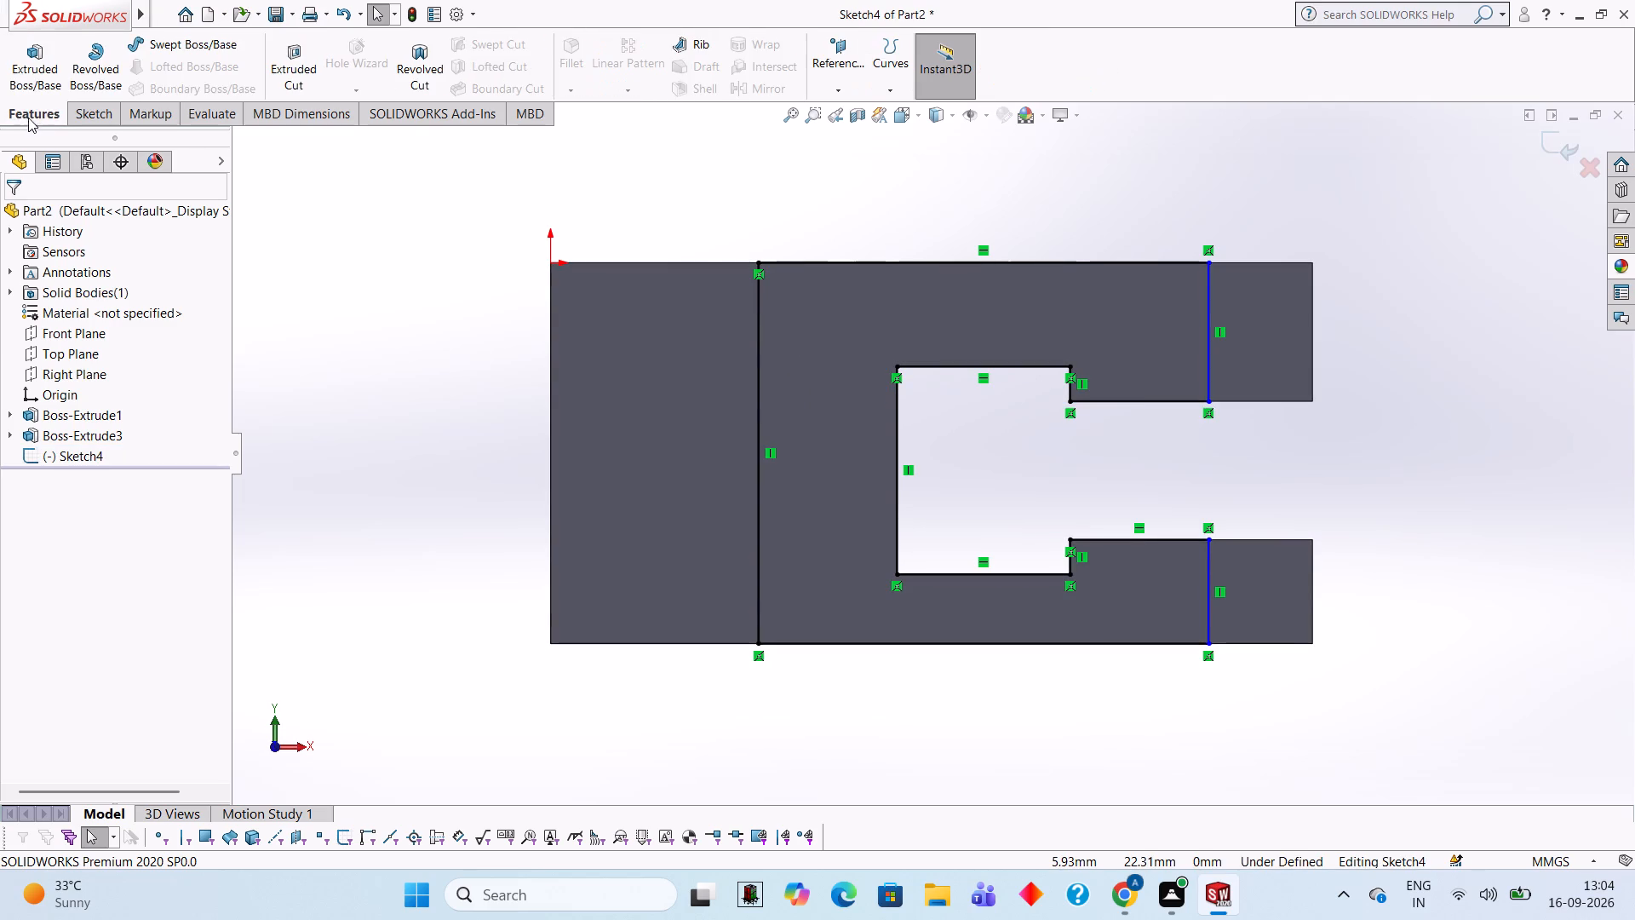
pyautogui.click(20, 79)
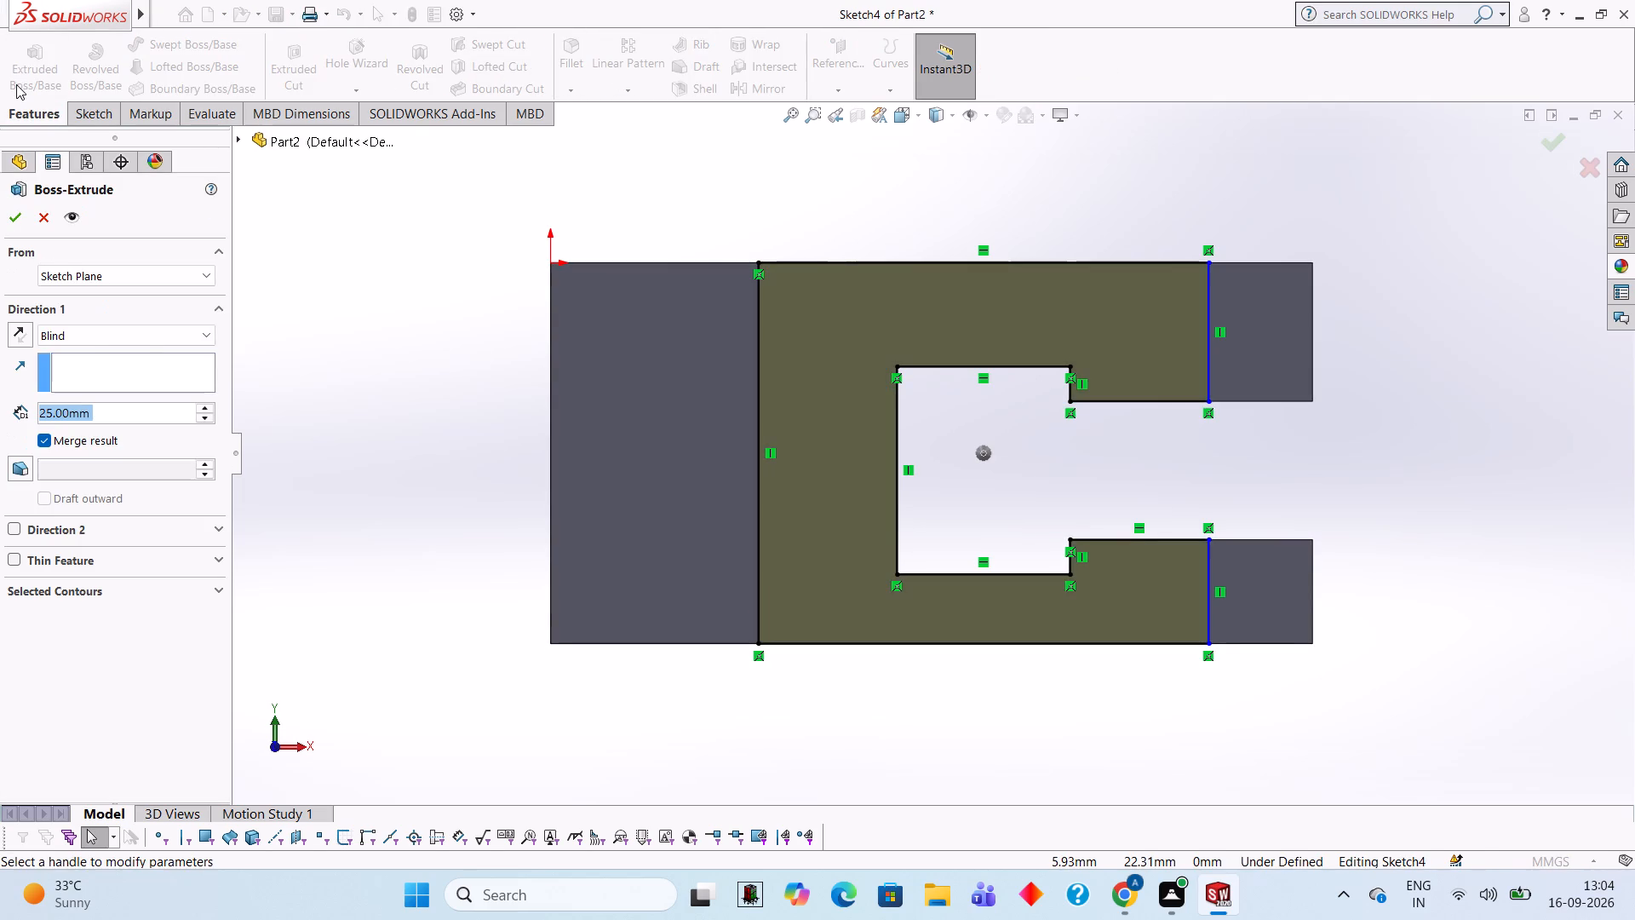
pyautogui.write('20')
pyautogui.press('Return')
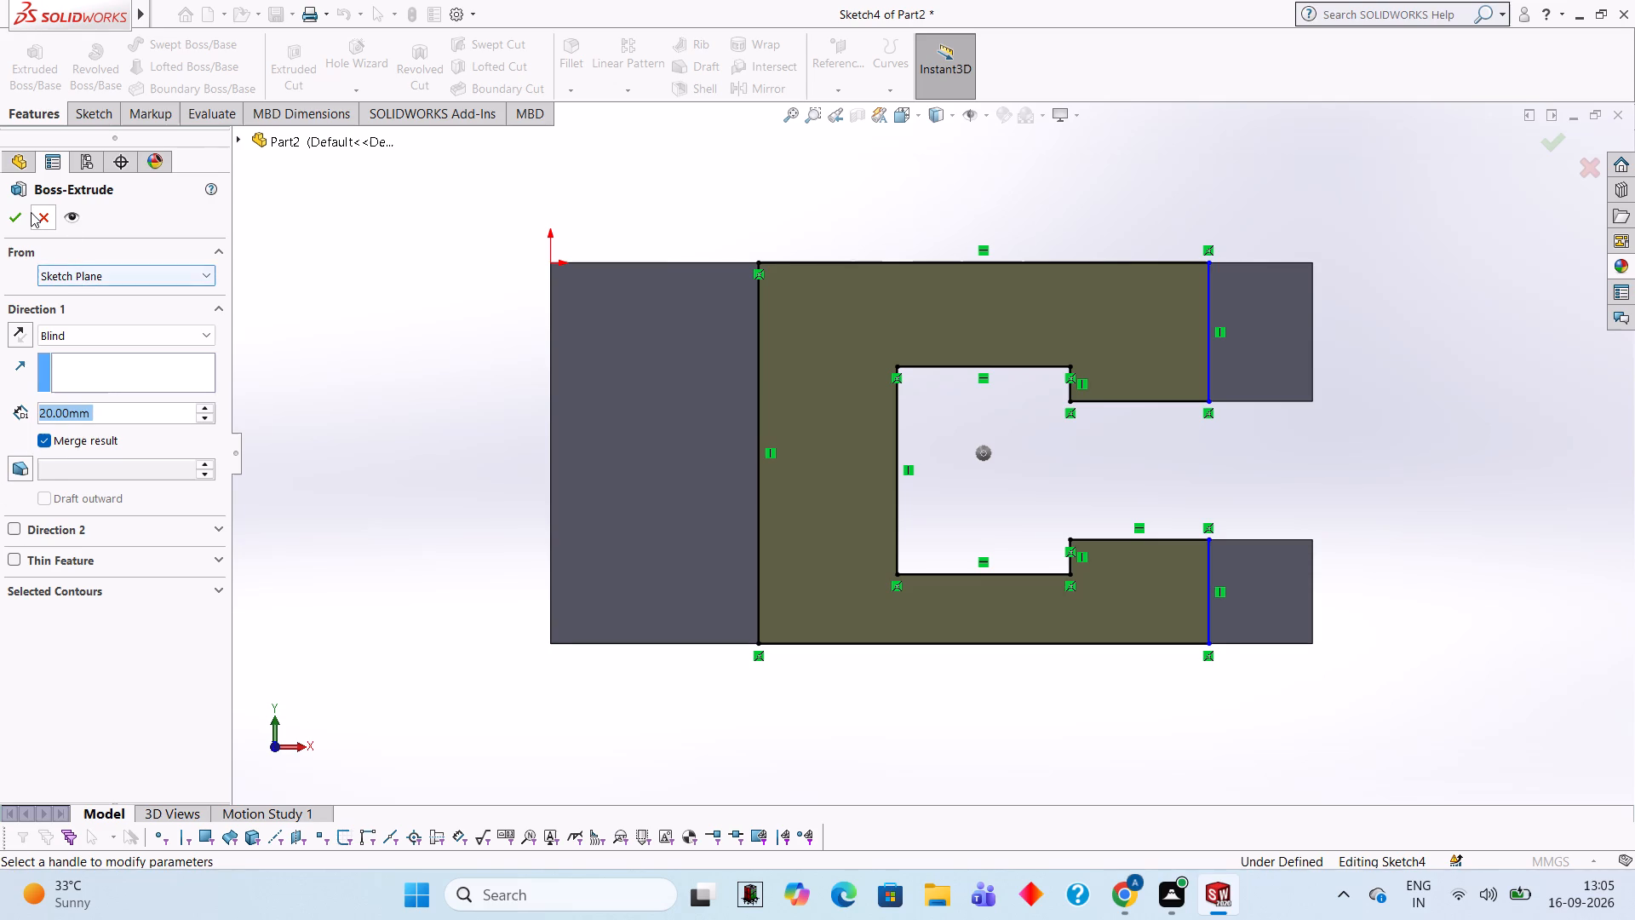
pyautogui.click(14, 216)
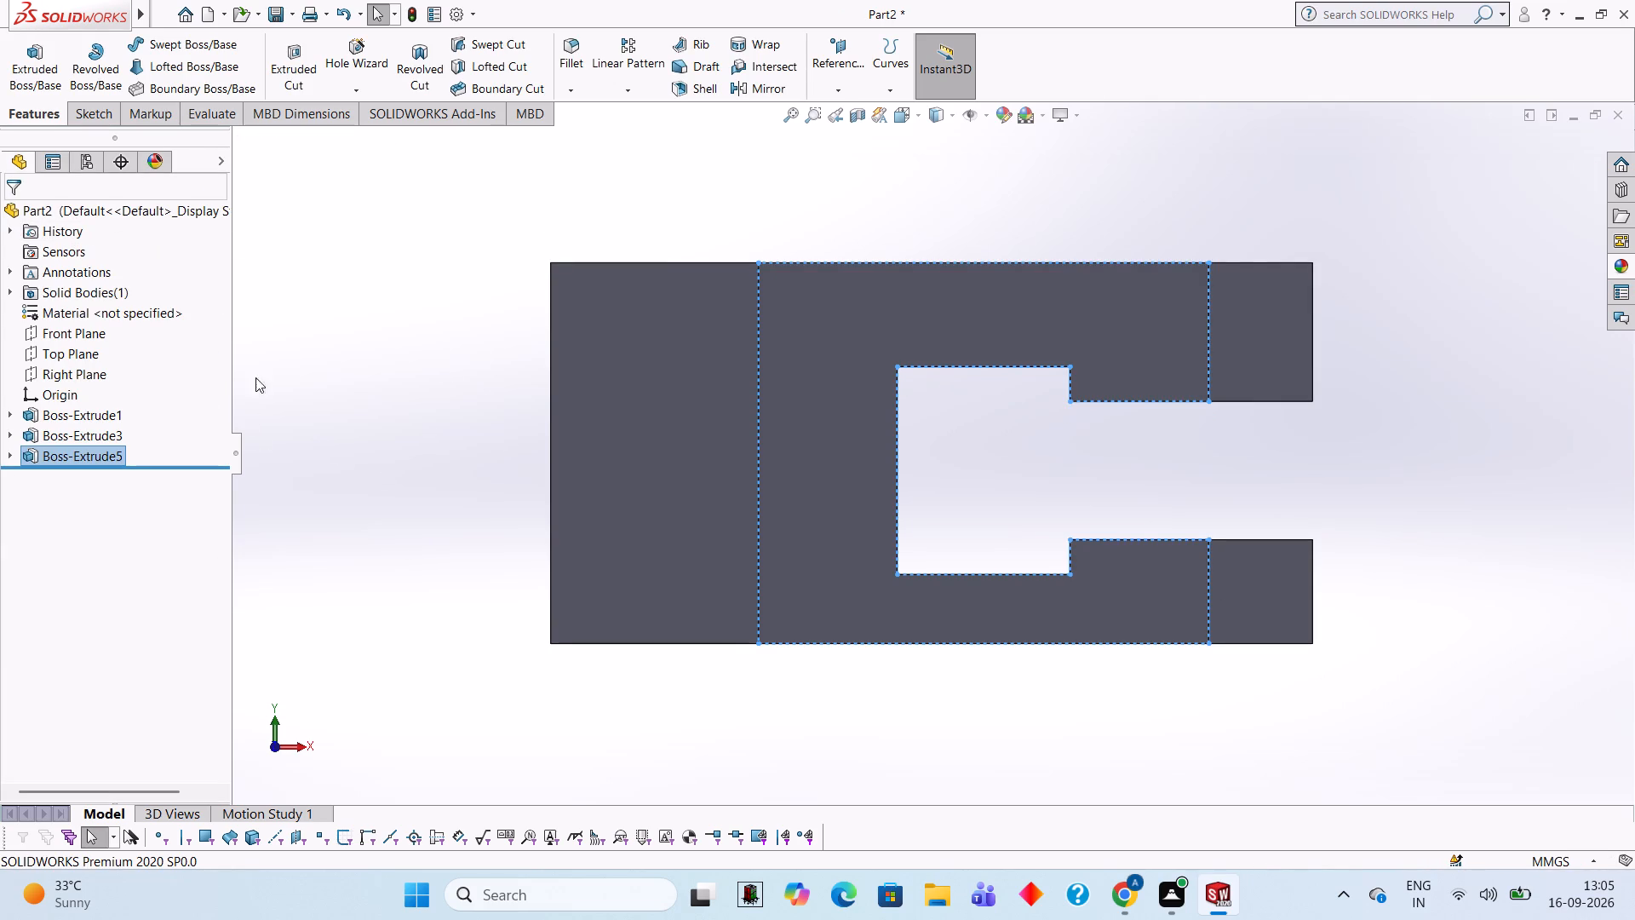
# Rotate the model to examine the height of the C-shaped boss relative to the end block and the slotted base.
pyautogui.rightClick(1463, 332)
pyautogui.click(1477, 374)
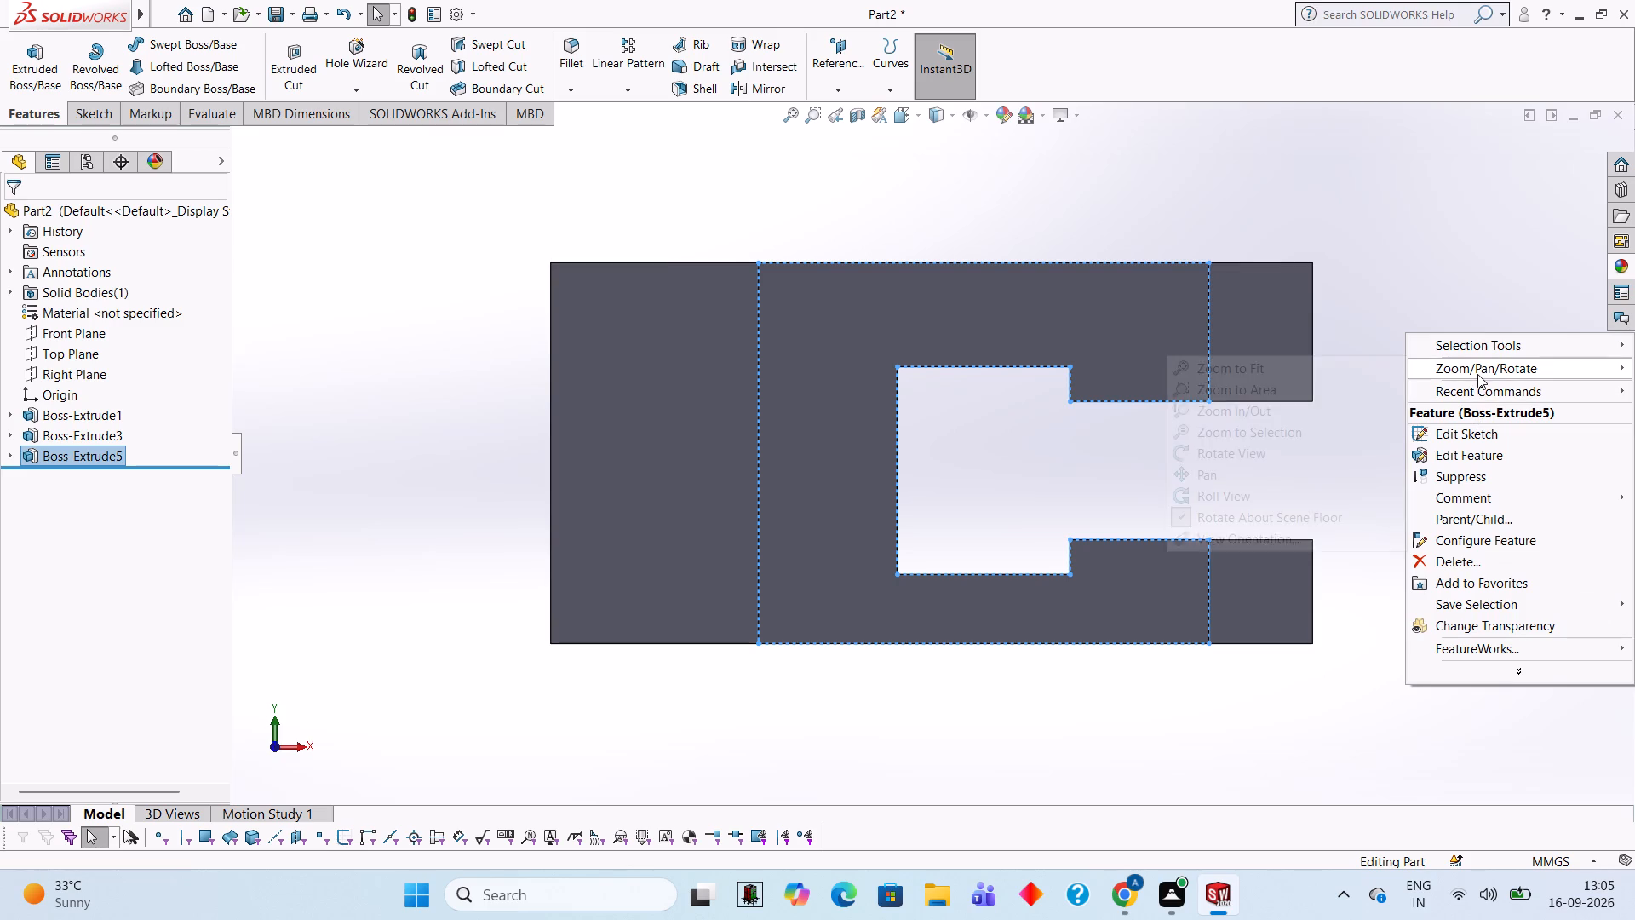
pyautogui.click(1293, 452)
pyautogui.moveTo(1184, 495); pyautogui.dragTo(1177, 359)
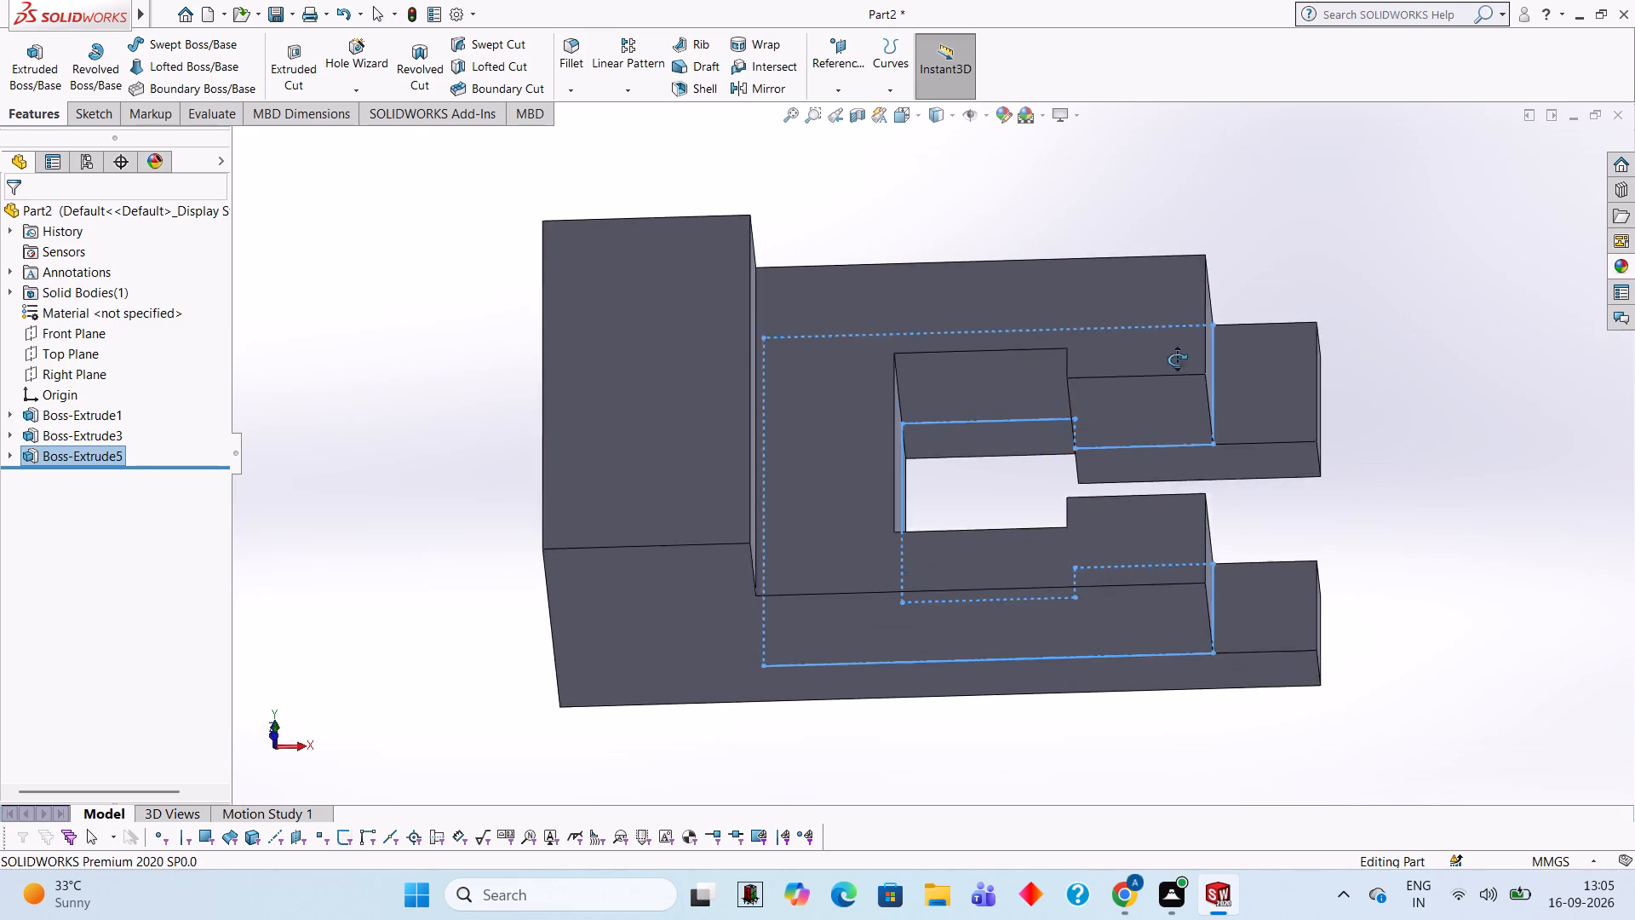
pyautogui.moveTo(1177, 359); pyautogui.dragTo(1167, 197)
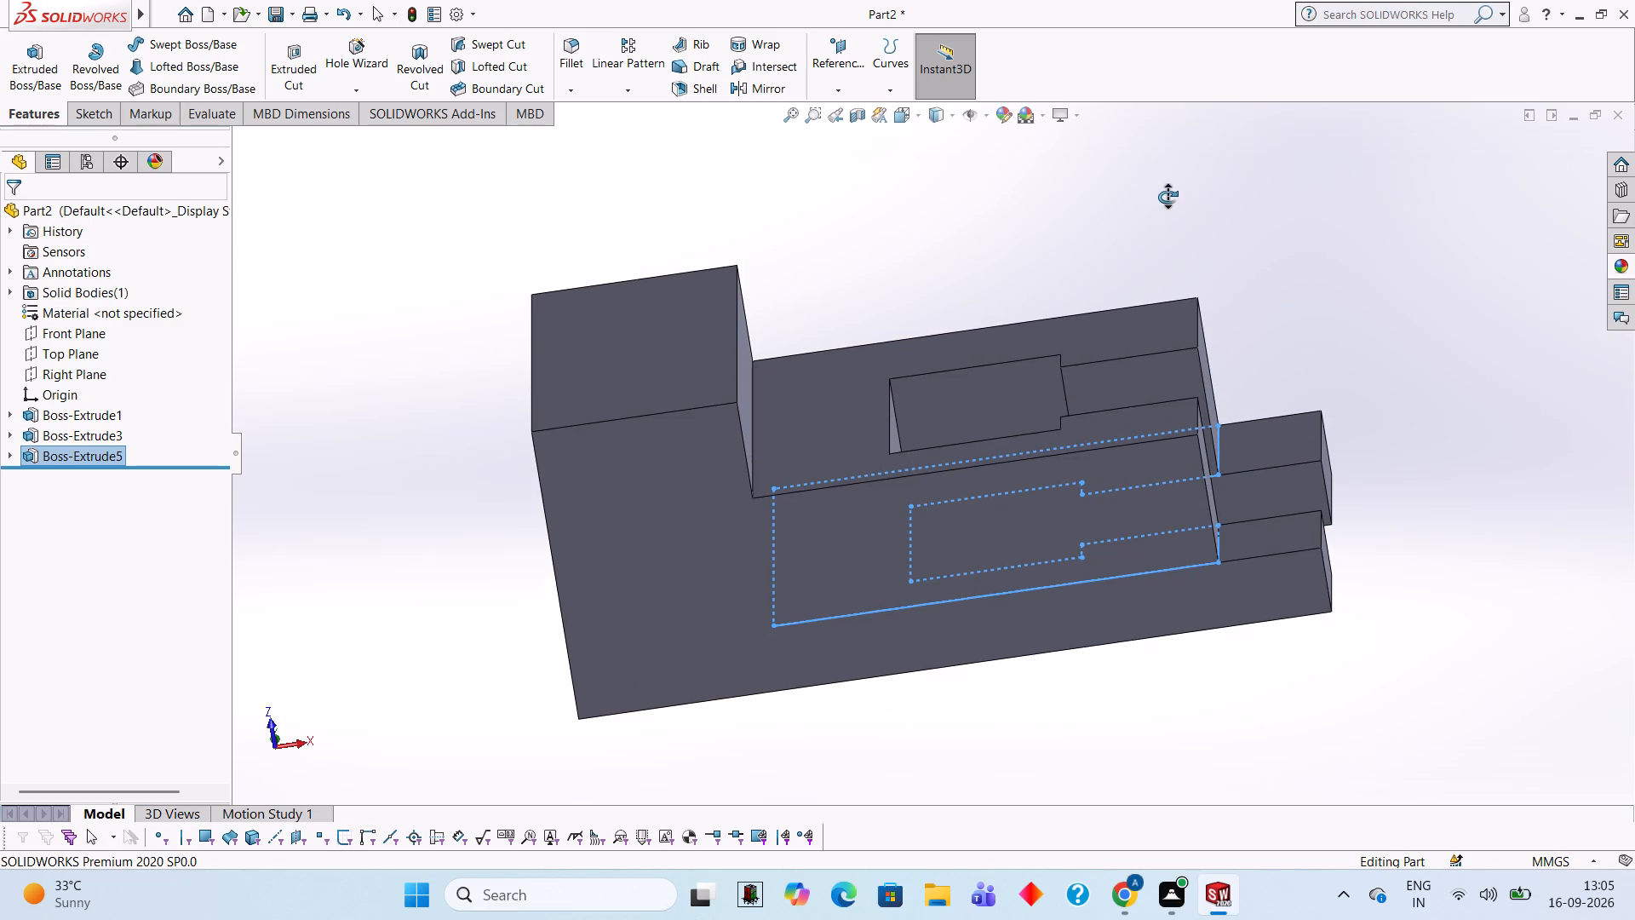
pyautogui.moveTo(1167, 197); pyautogui.dragTo(1208, 383)
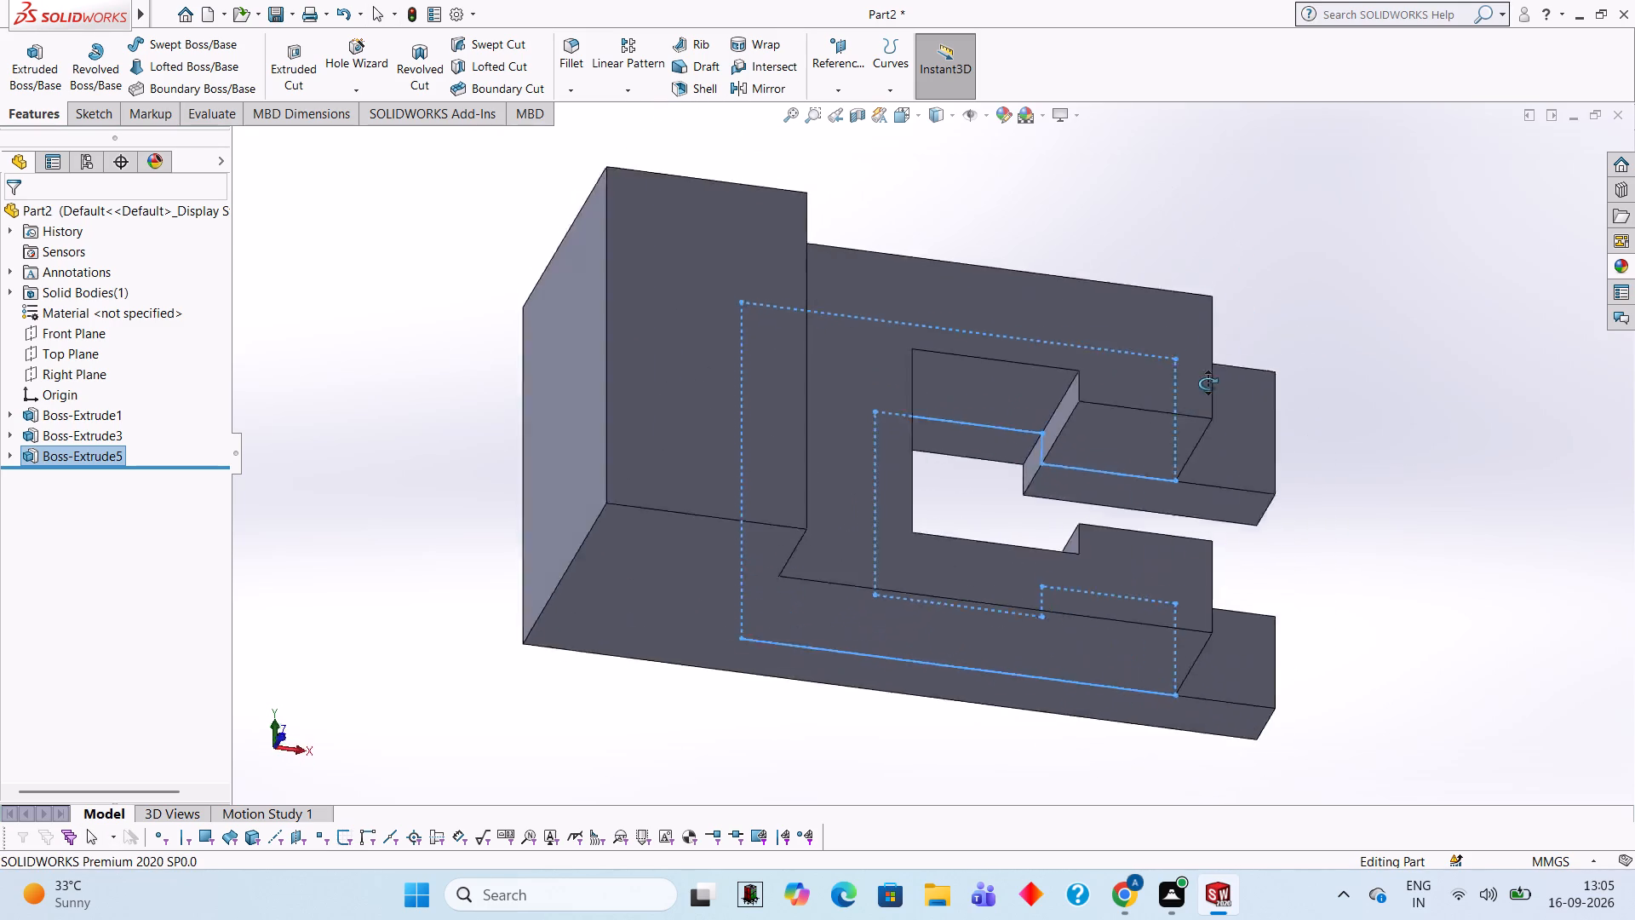
pyautogui.moveTo(1208, 383); pyautogui.dragTo(1177, 486)
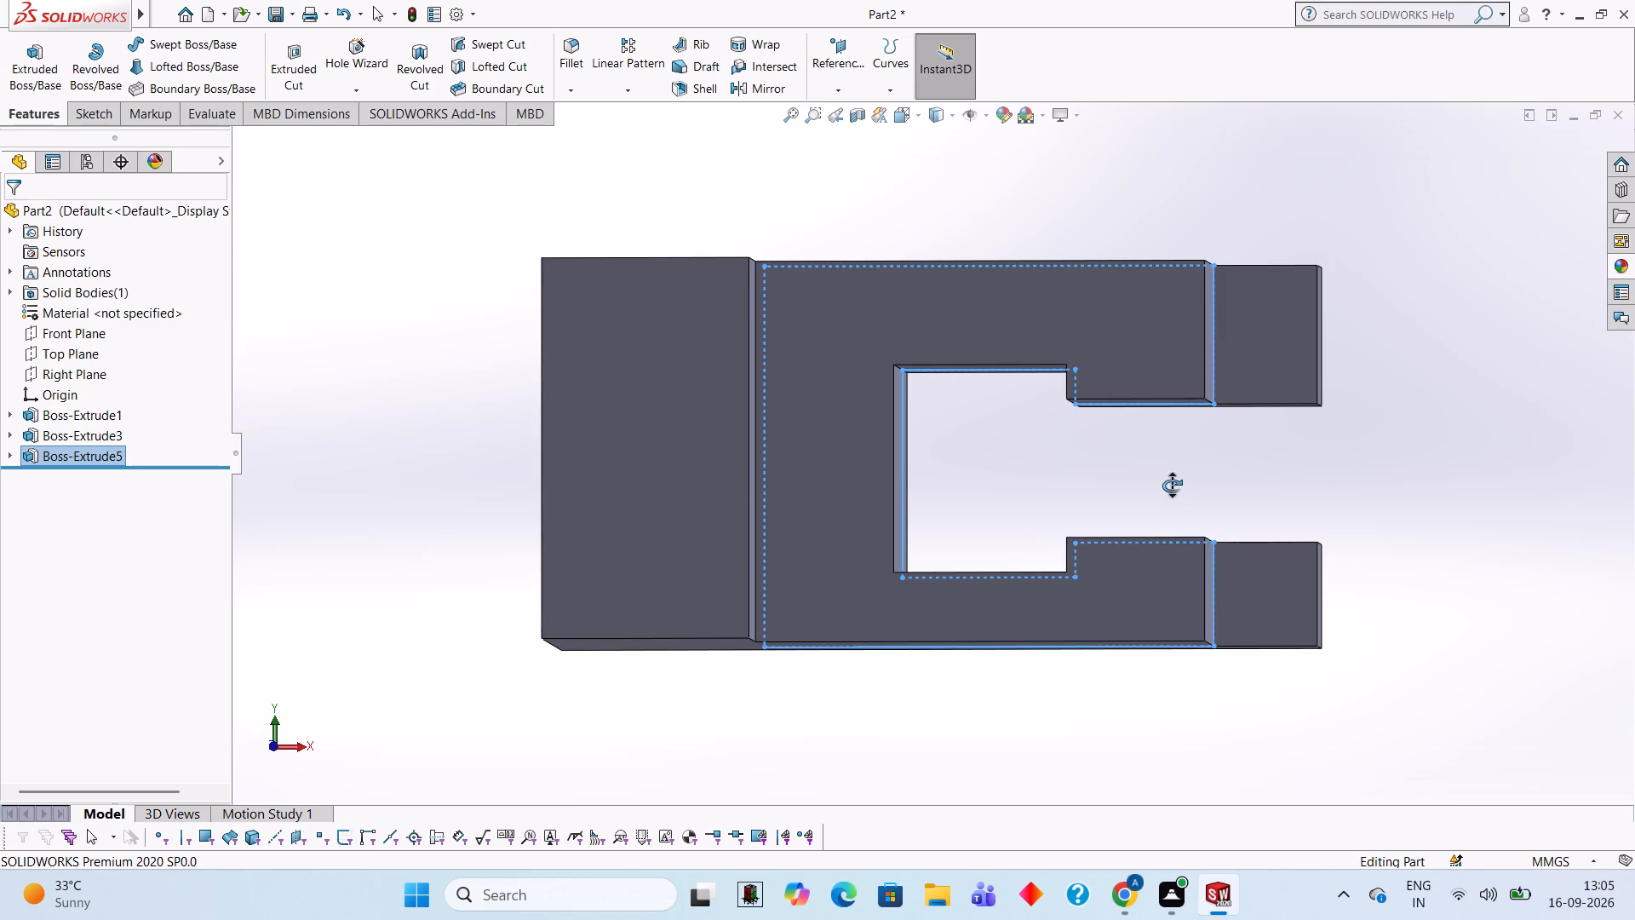
# Undo the C-shaped boss extrusion and every line of its profile, back to before its sketch was started.
pyautogui.hotkey('ctrl', 'z')
pyautogui.hotkey('ctrl', 'z')
pyautogui.hotkey('ctrl', 'z')
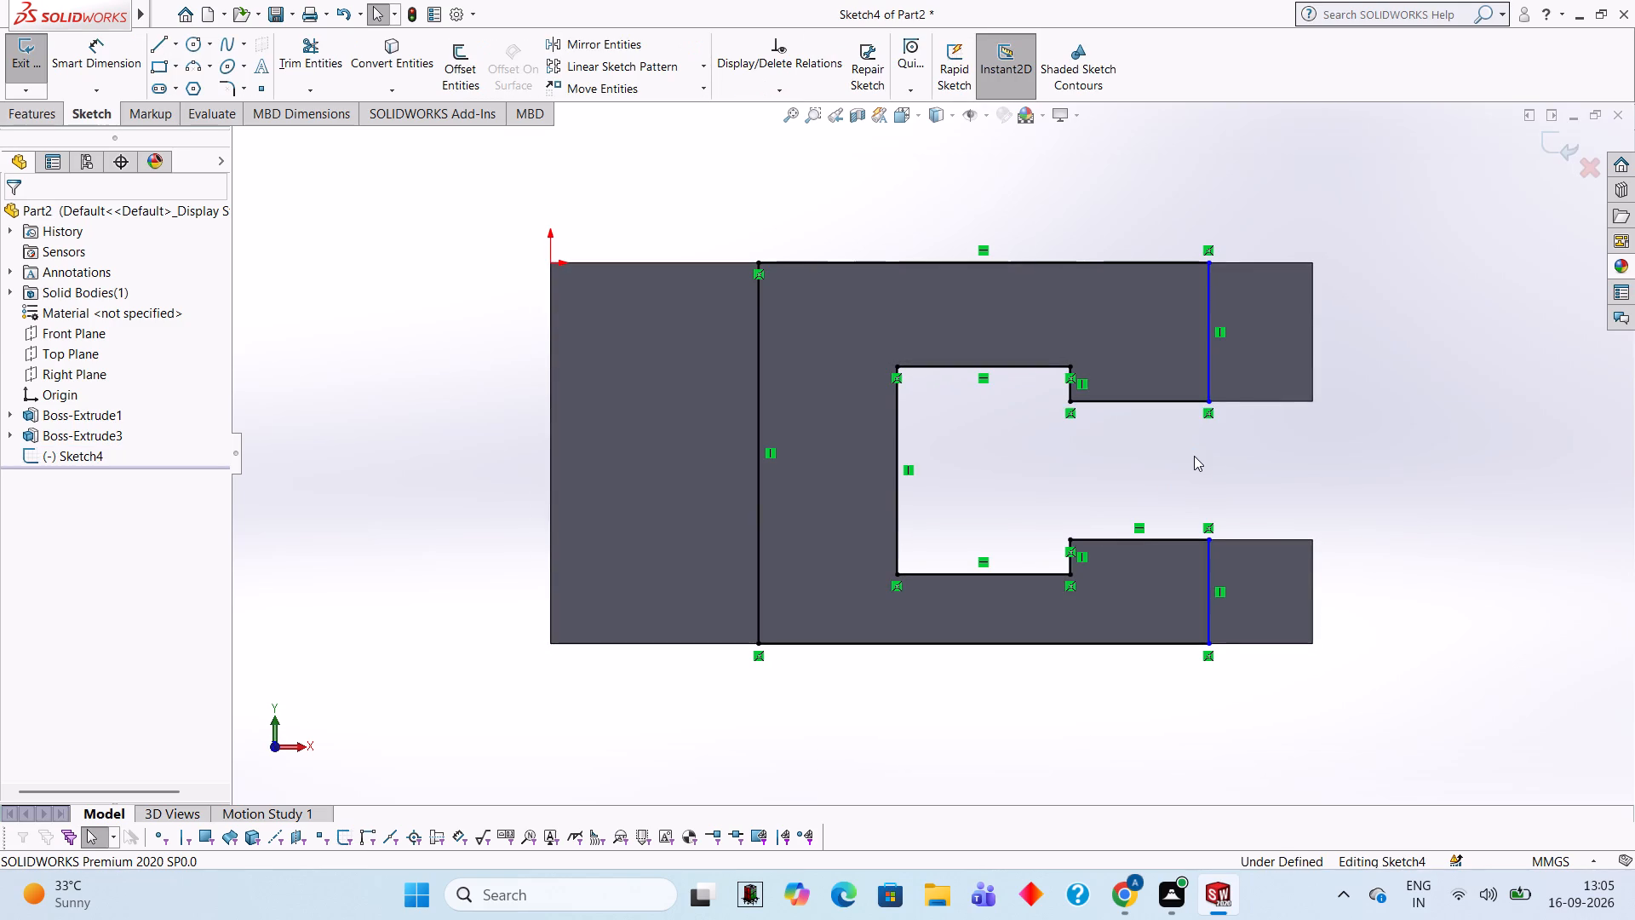
pyautogui.hotkey('ctrl', 'z')
pyautogui.hotkey('ctrl', 'z')
pyautogui.hotkey('ctrl', 'z')
pyautogui.hotkey('ctrl', 'z')
pyautogui.hotkey('ctrl', 'z')
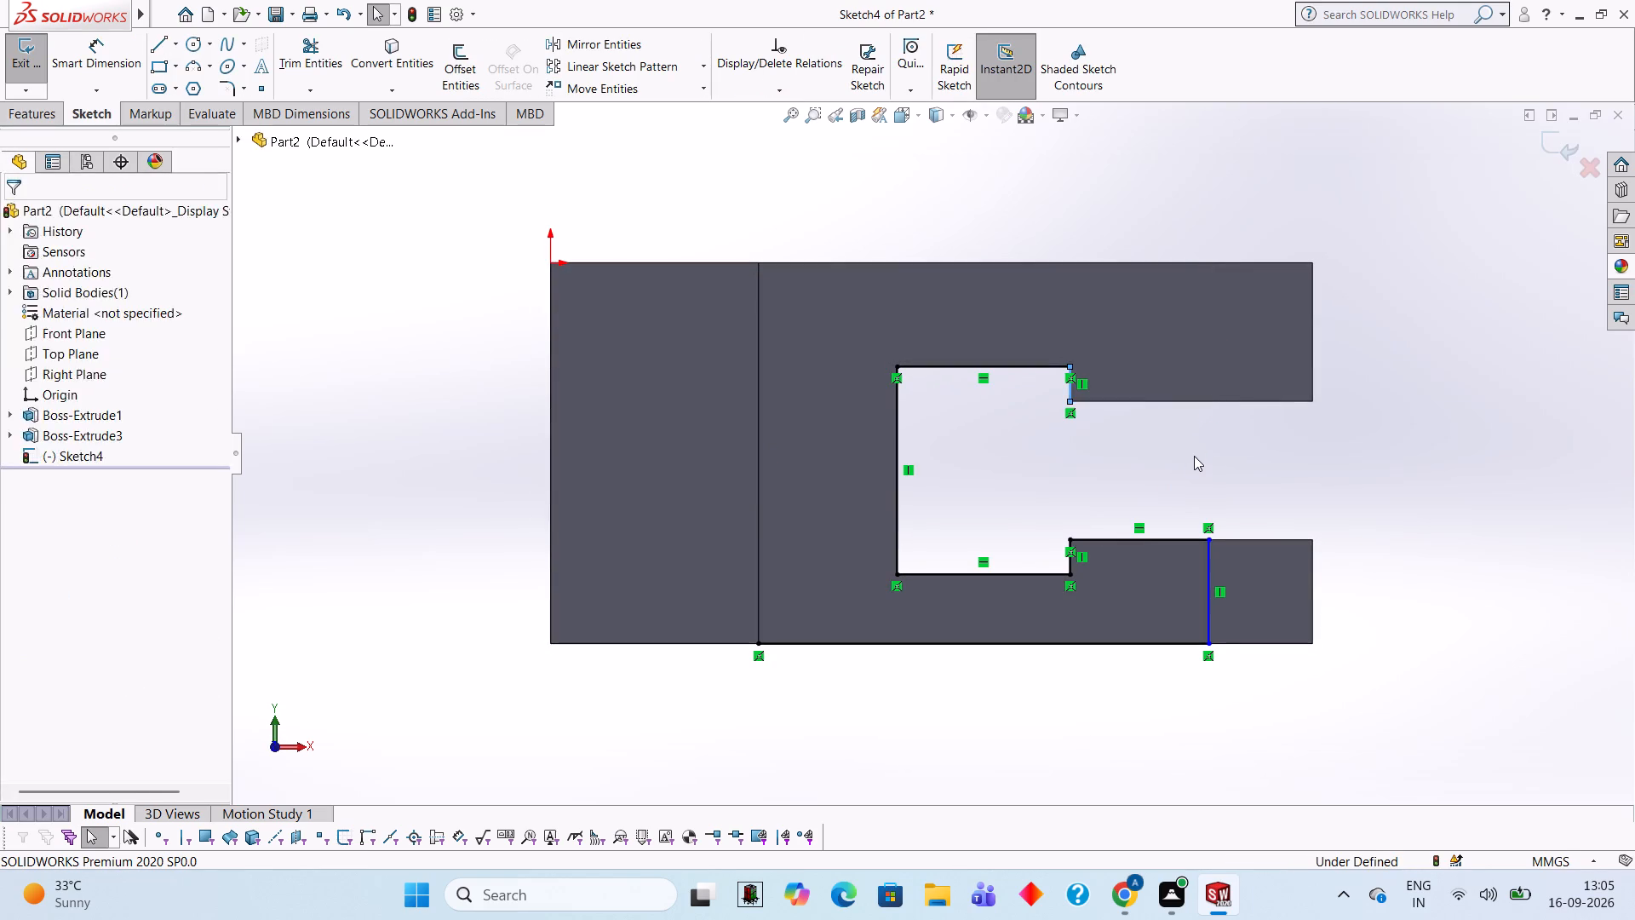
pyautogui.hotkey('ctrl', 'z')
pyautogui.hotkey('ctrl', 'z')
pyautogui.hotkey('ctrl', 'z')
pyautogui.hotkey('ctrl', 'z')
pyautogui.hotkey('ctrl', 'z')
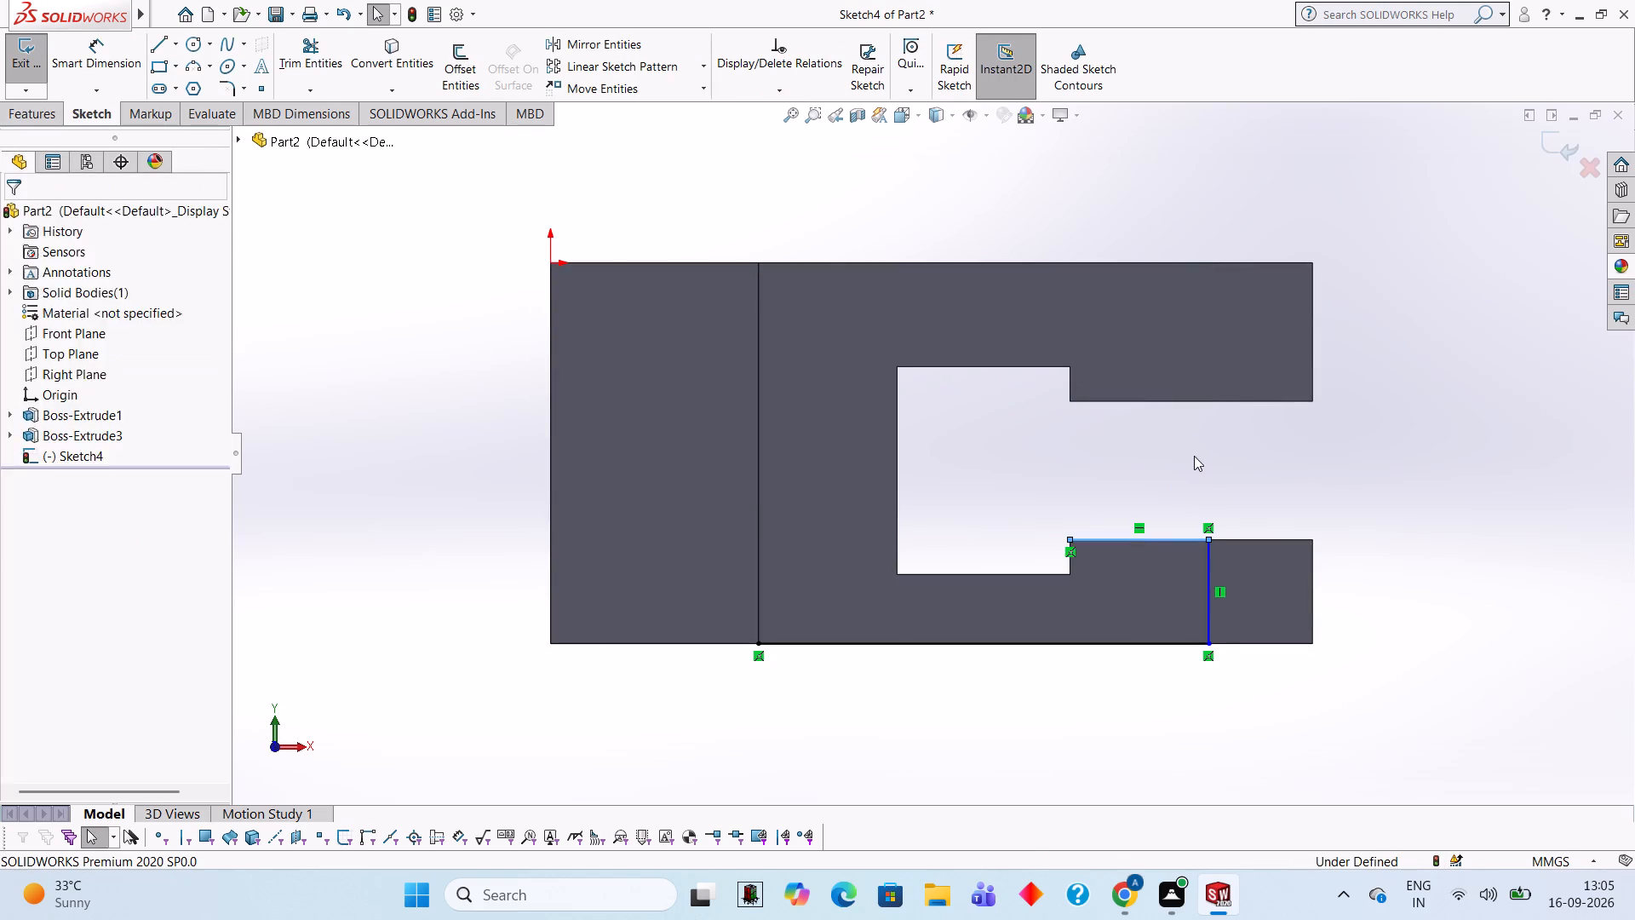
pyautogui.hotkey('ctrl', 'z')
pyautogui.hotkey('ctrl', 'z')
pyautogui.hotkey('ctrl', 'z')
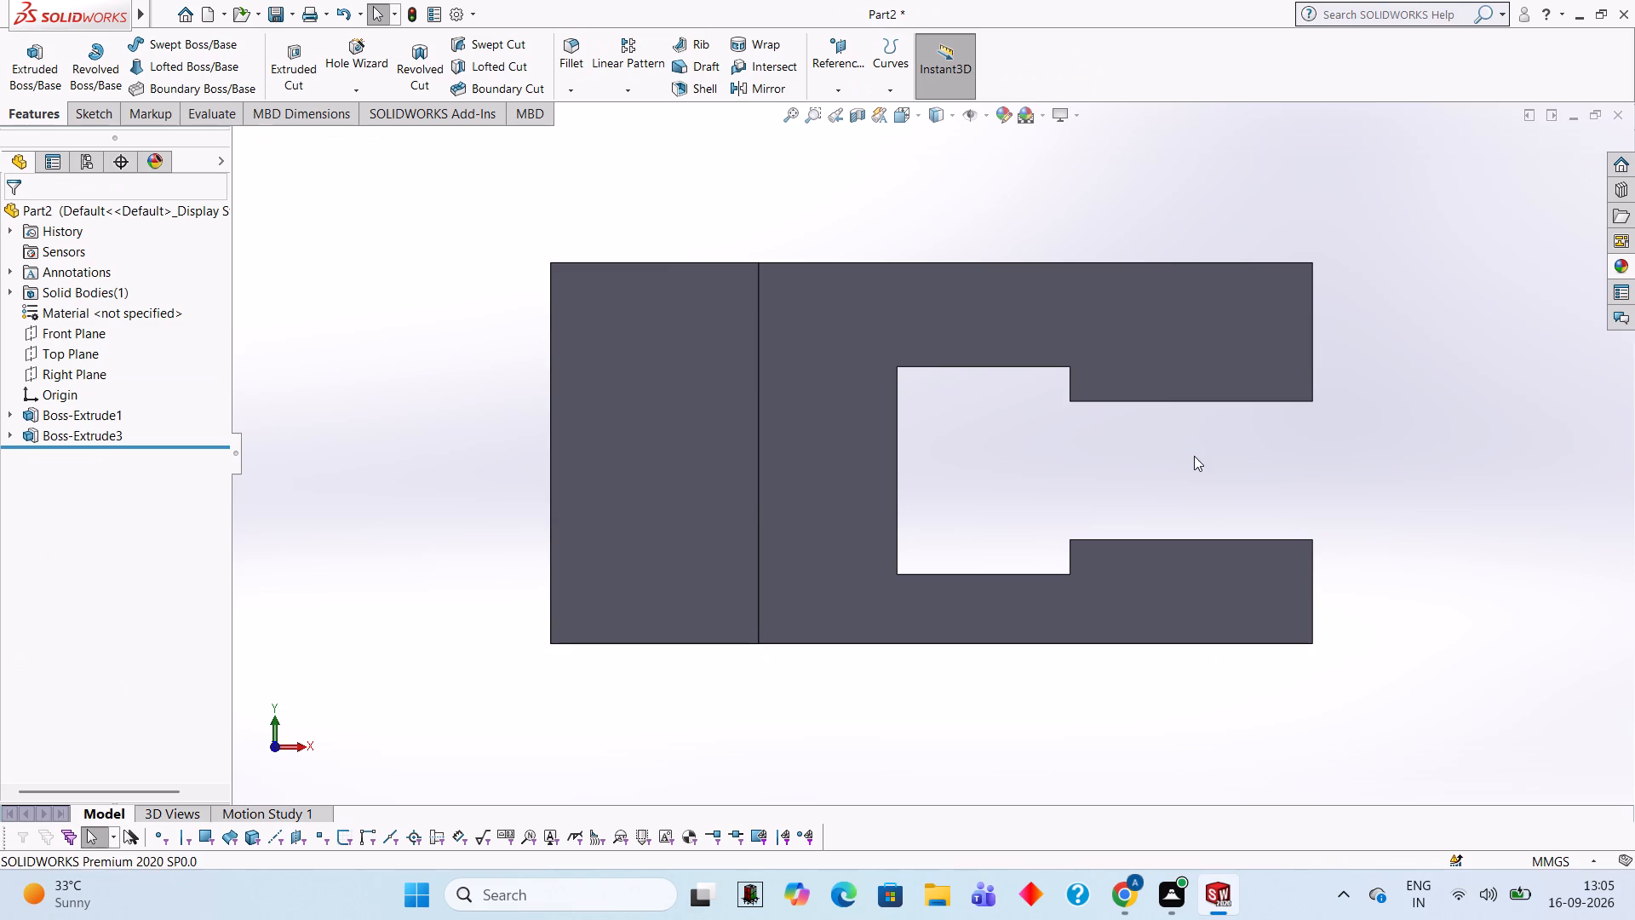
# Undo the end block's extrusion along with its sketch's width dimension and rectangle, leaving the empty sketch open on the base.
pyautogui.hotkey('ctrl', 'z')
pyautogui.hotkey('ctrl', 'z')
pyautogui.hotkey('ctrl', 'z')
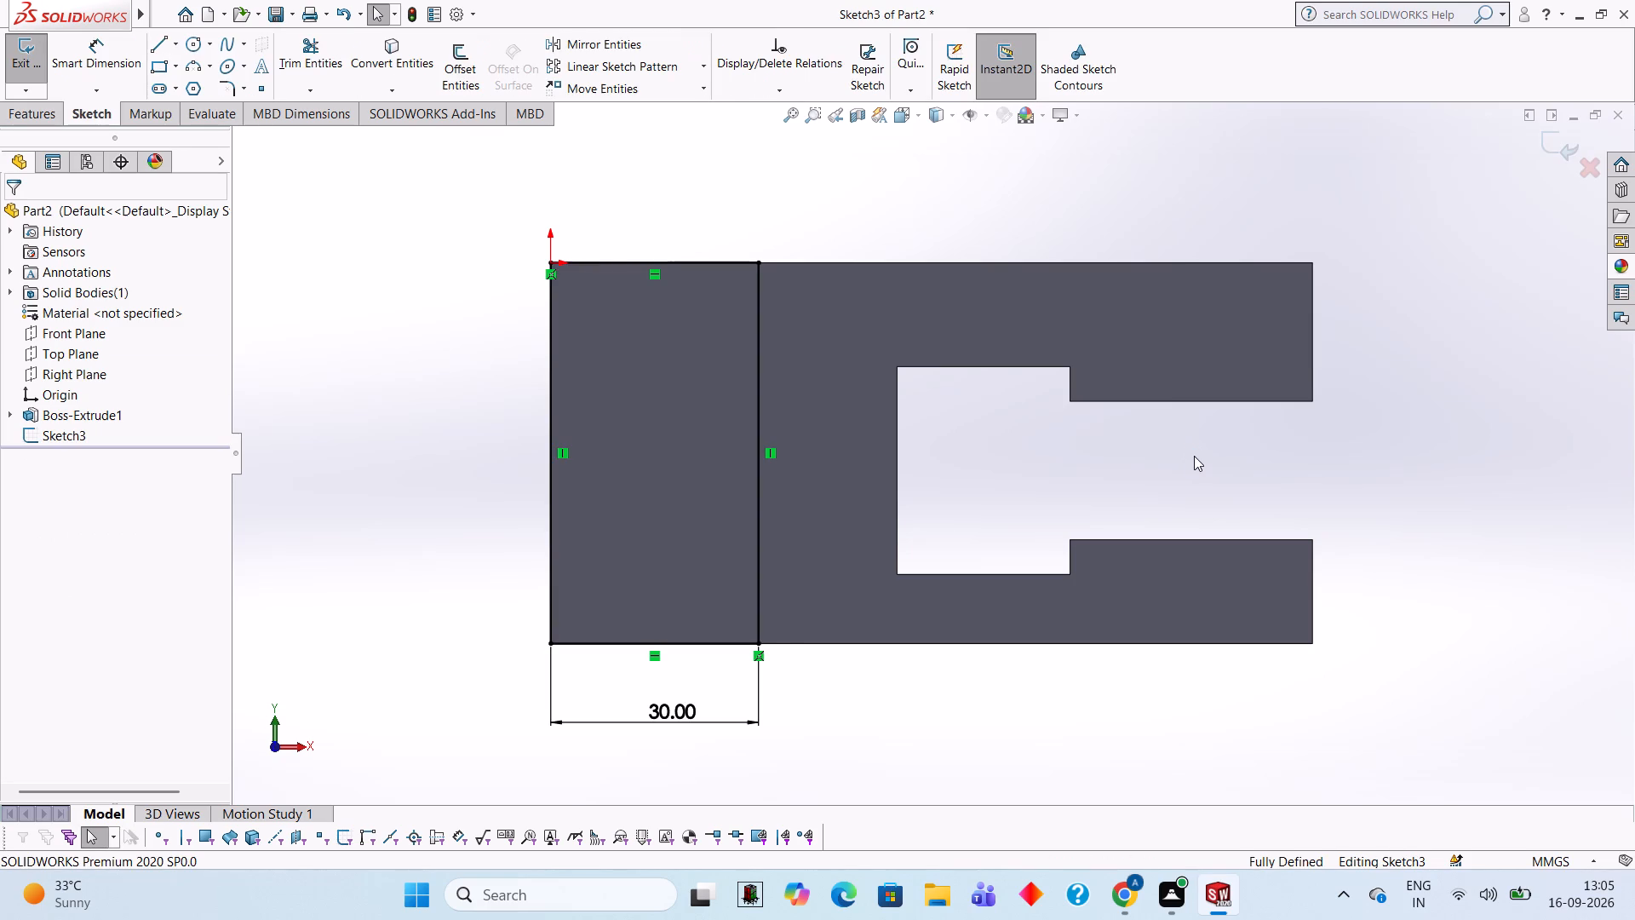
pyautogui.hotkey('ctrl', 'z')
pyautogui.hotkey('ctrl', 'z')
pyautogui.hotkey('ctrl', 'z')
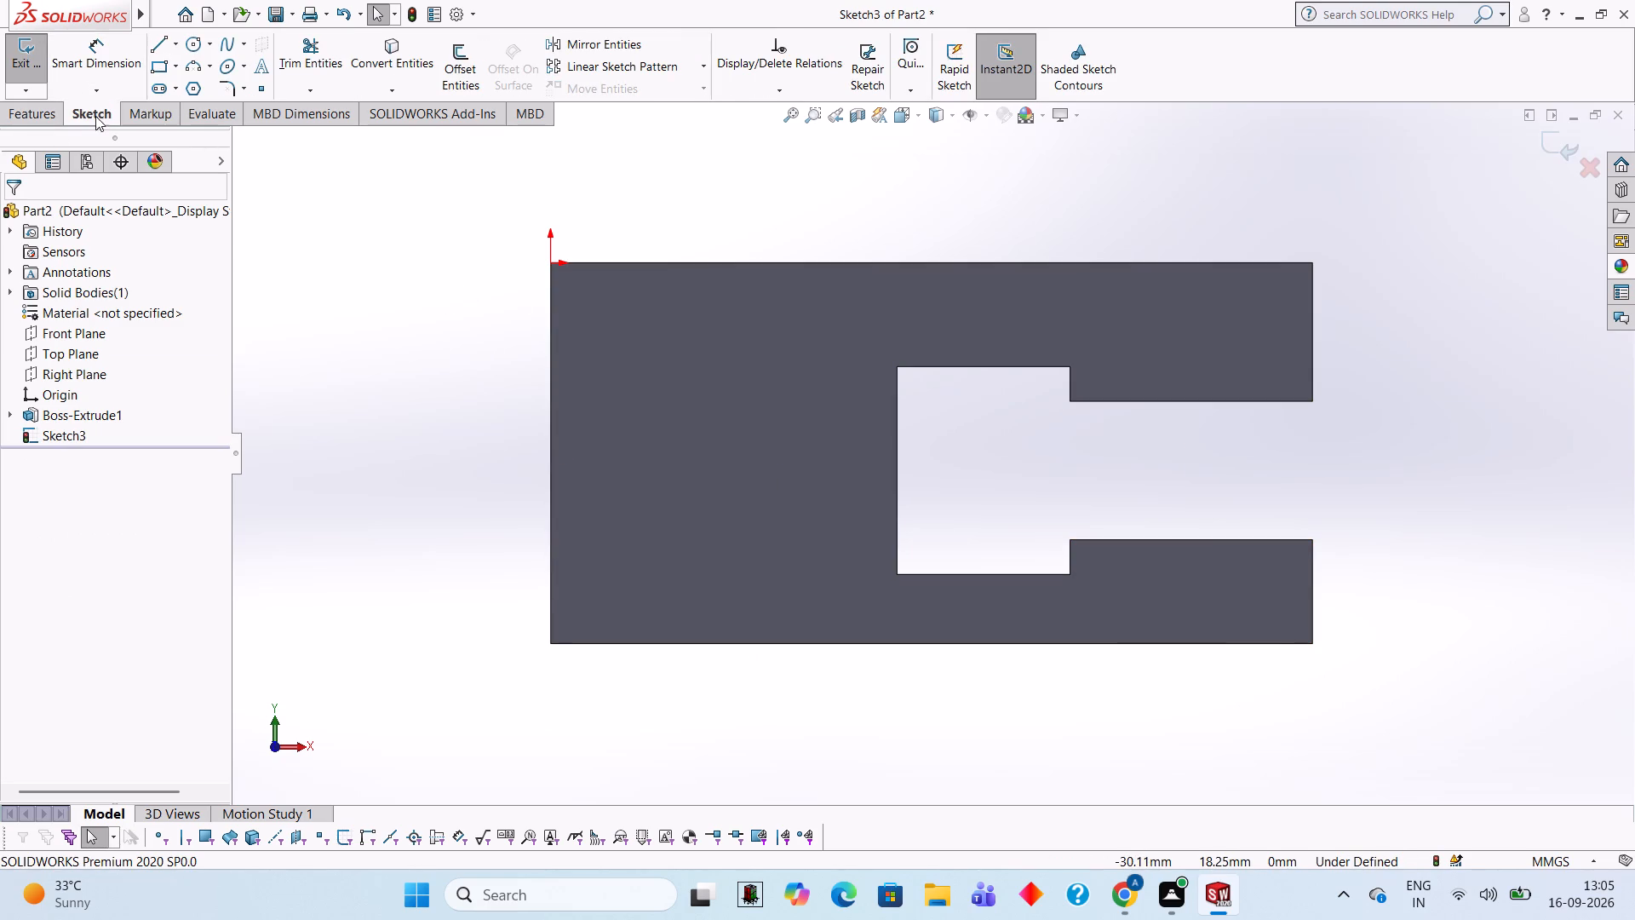
# Sketch a corner rectangle from the origin to the base's lower edge, spanning its full 55 mm height, and dimension its width as 30 mm.
pyautogui.click(164, 60)
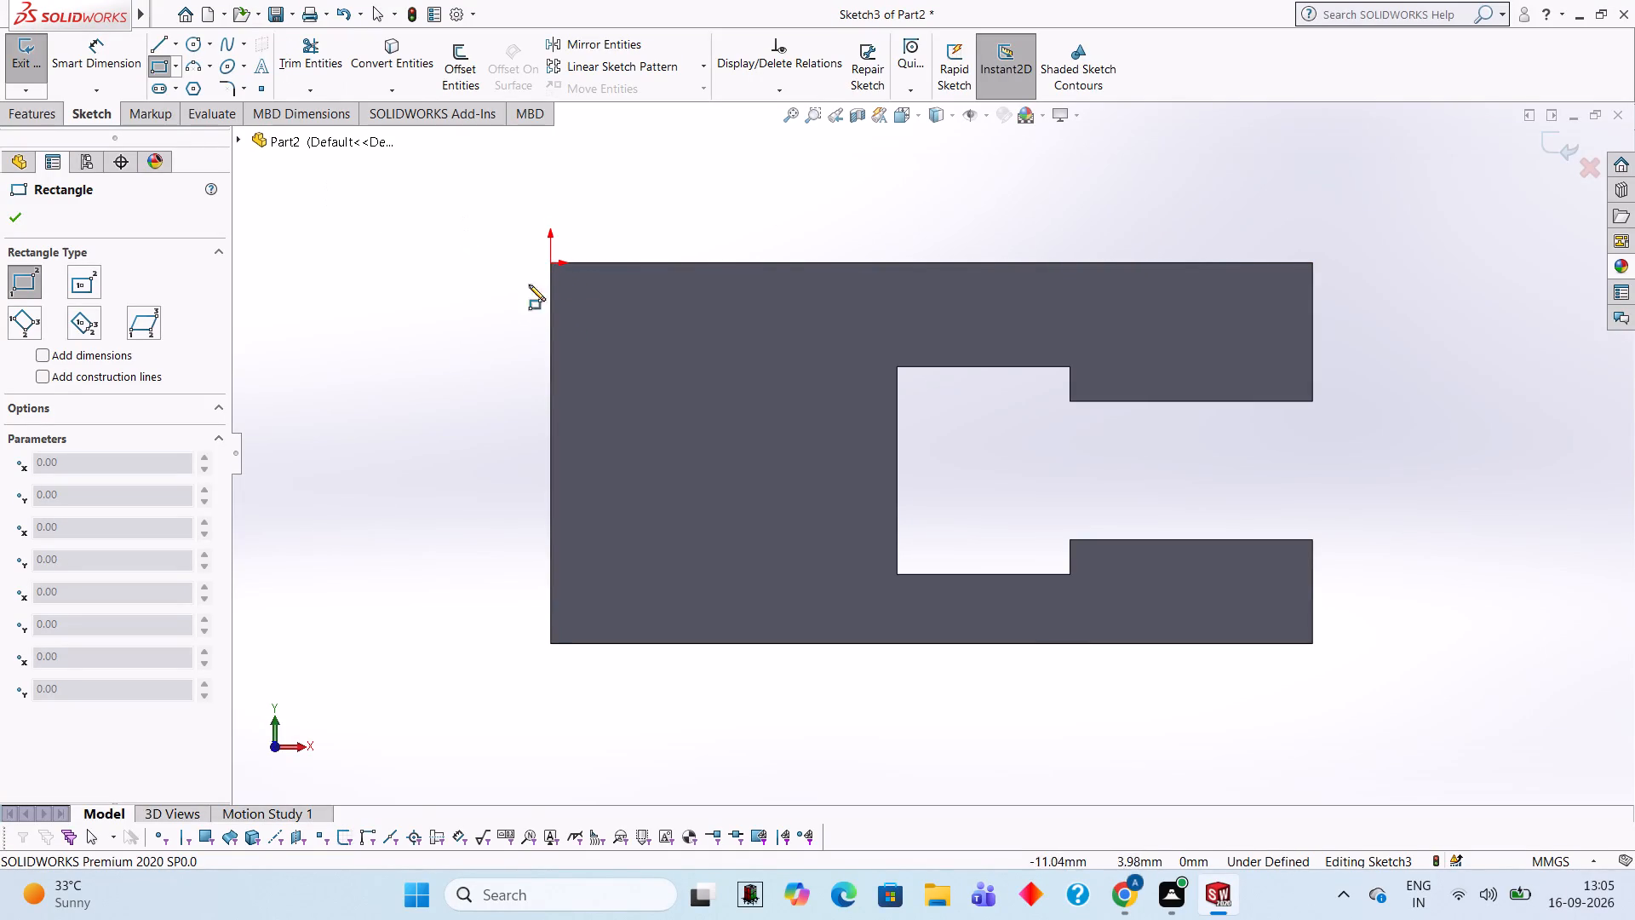
pyautogui.click(550, 262)
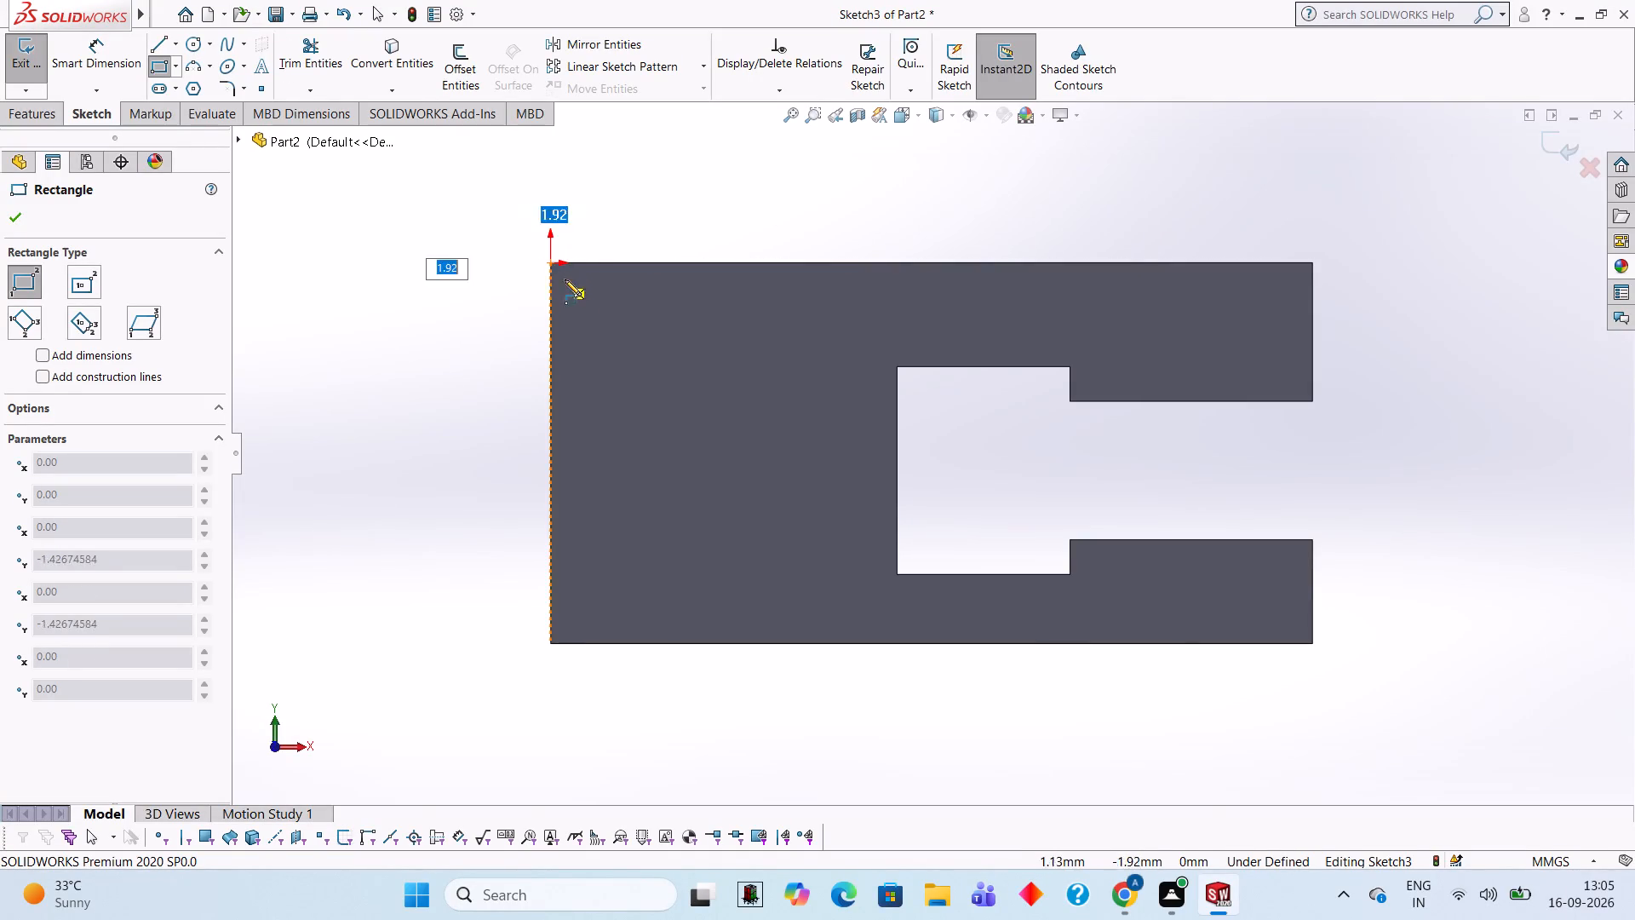
pyautogui.click(748, 645)
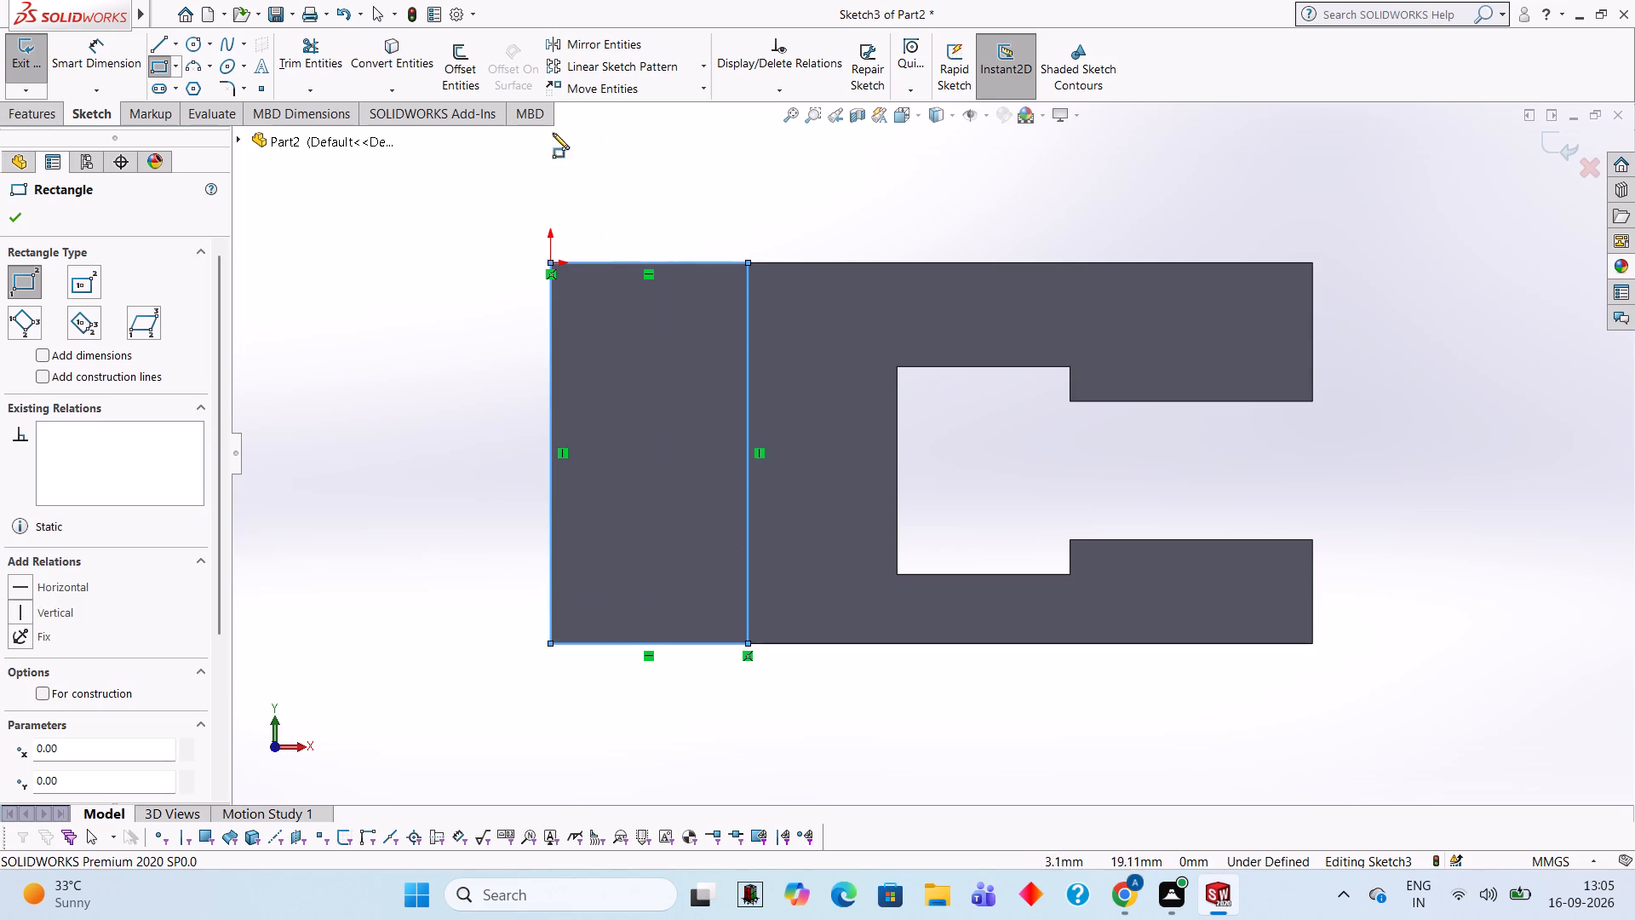
pyautogui.press('Escape')
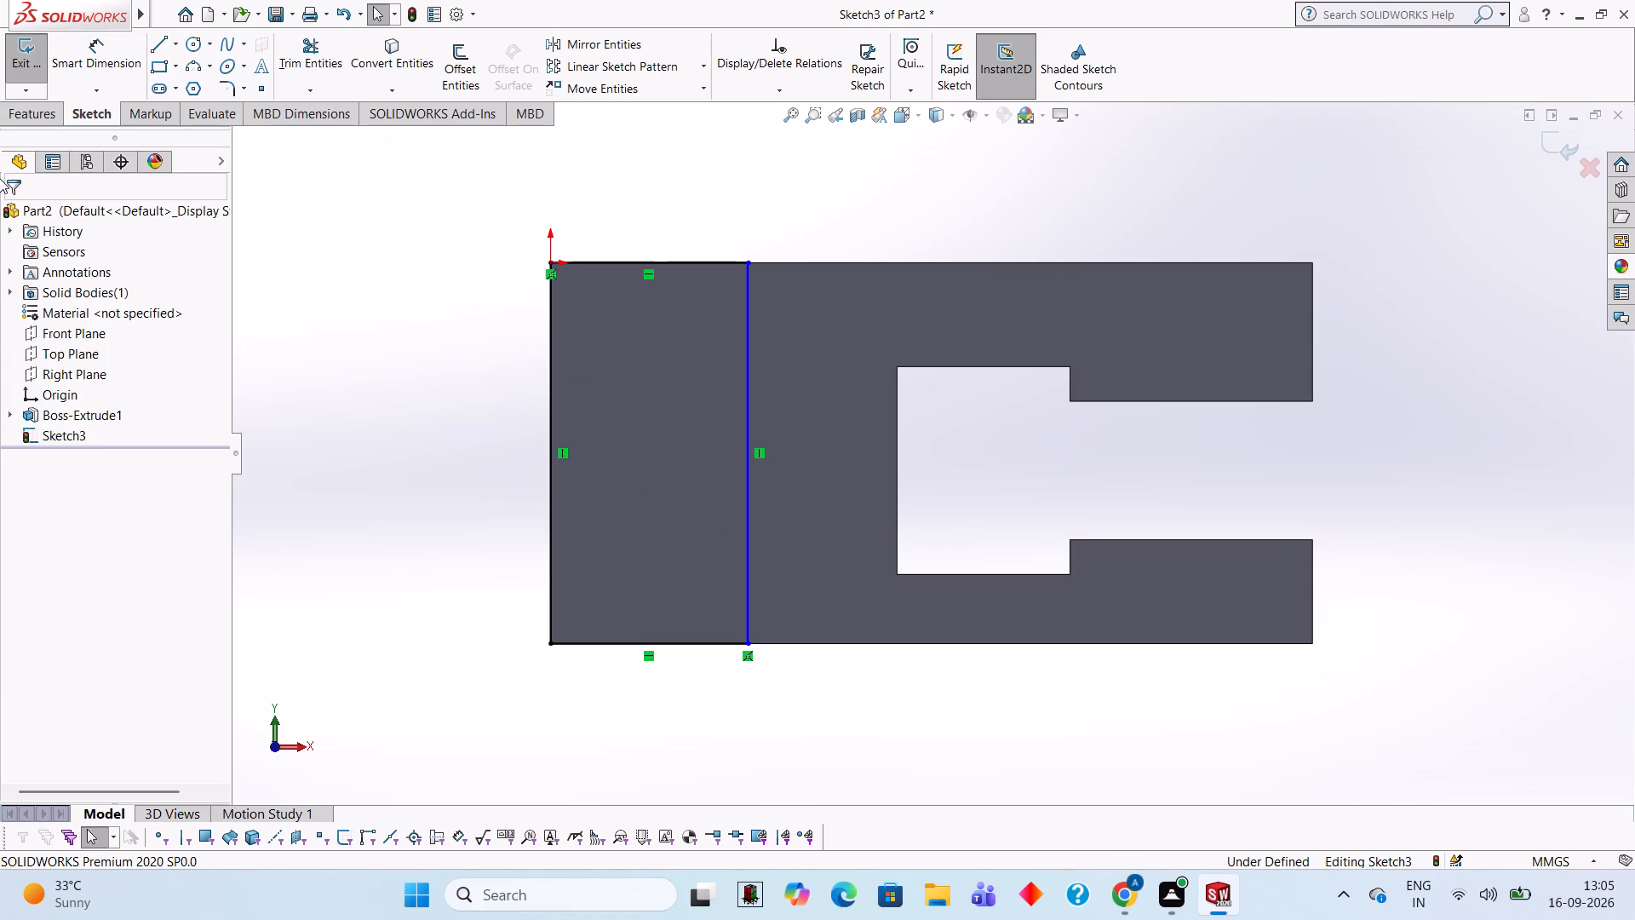
pyautogui.click(99, 62)
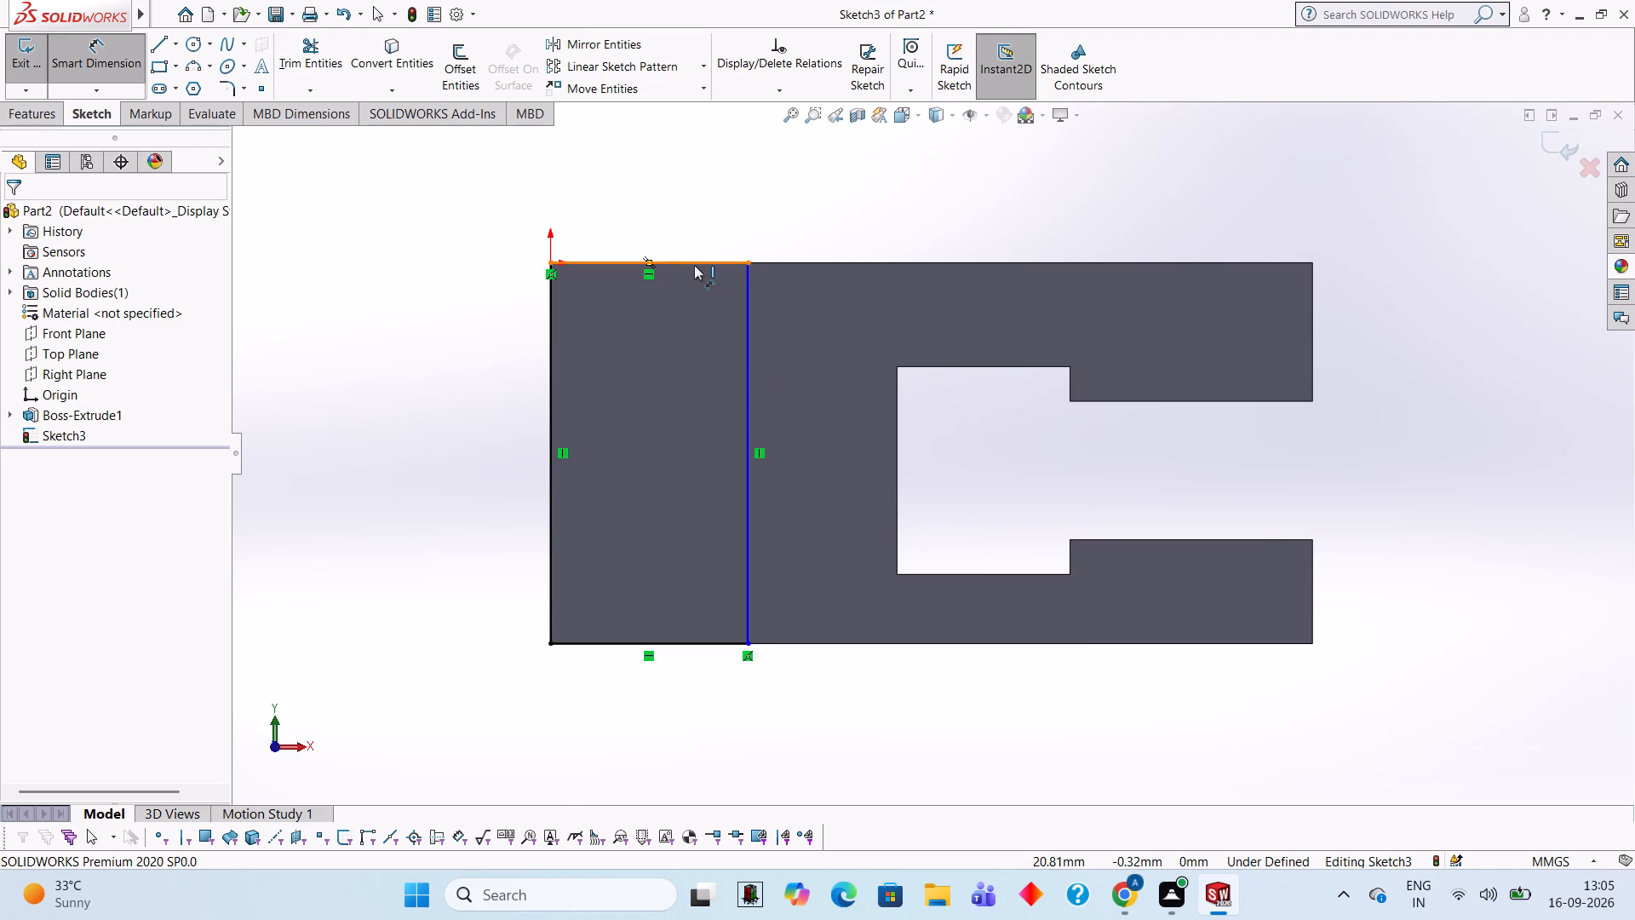
pyautogui.click(694, 265)
pyautogui.click(650, 173)
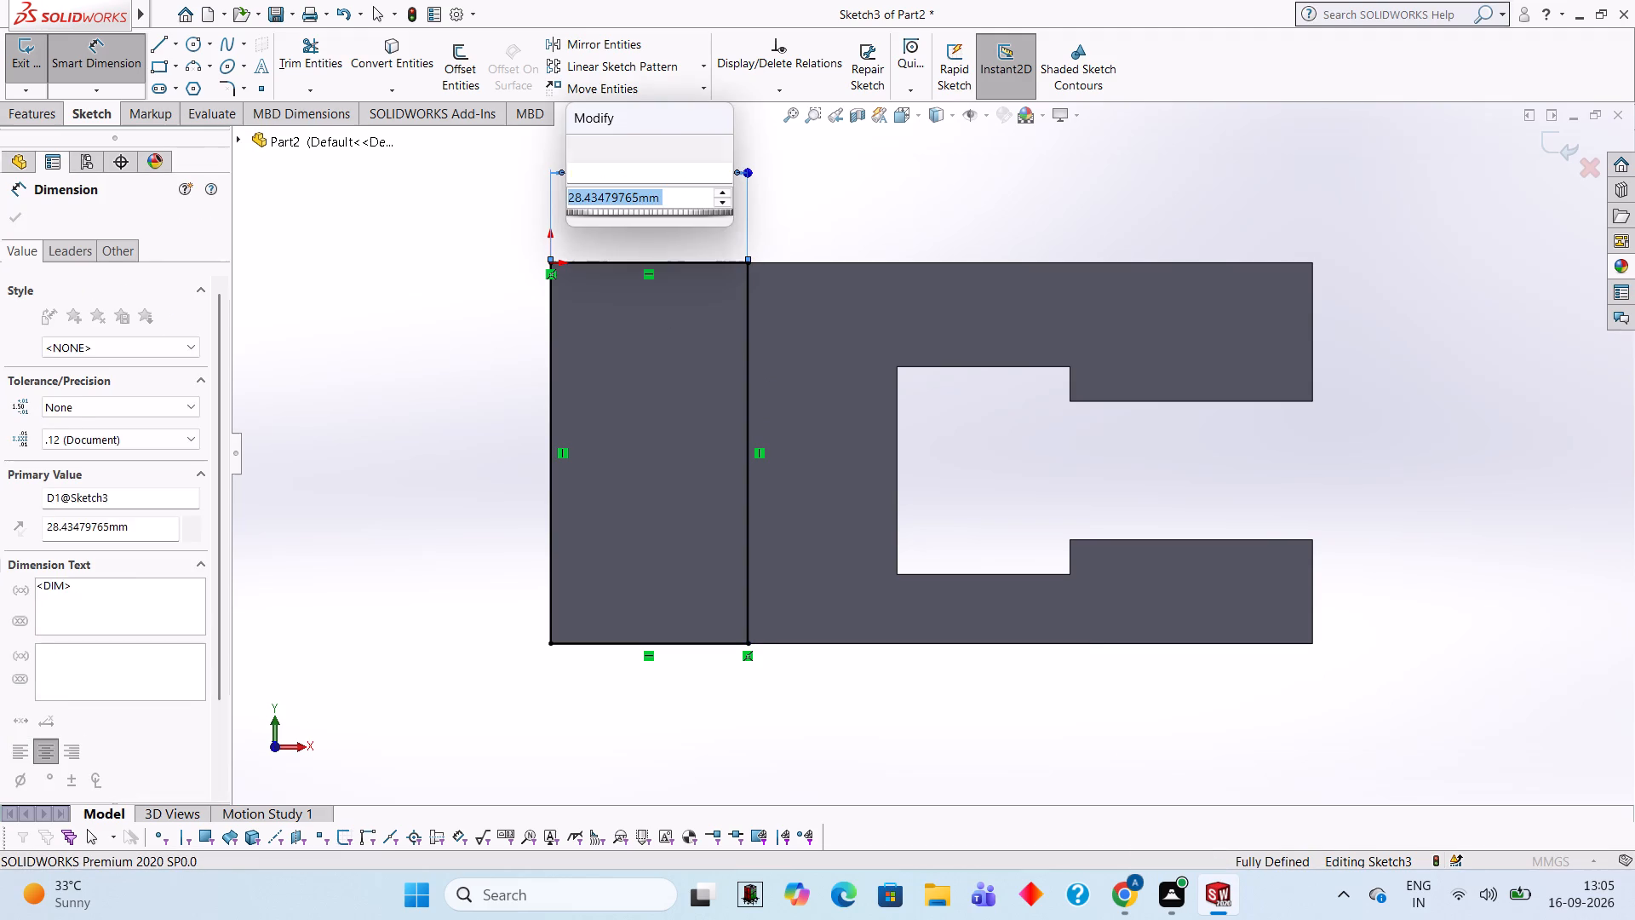
pyautogui.write('30')
pyautogui.press('Return')
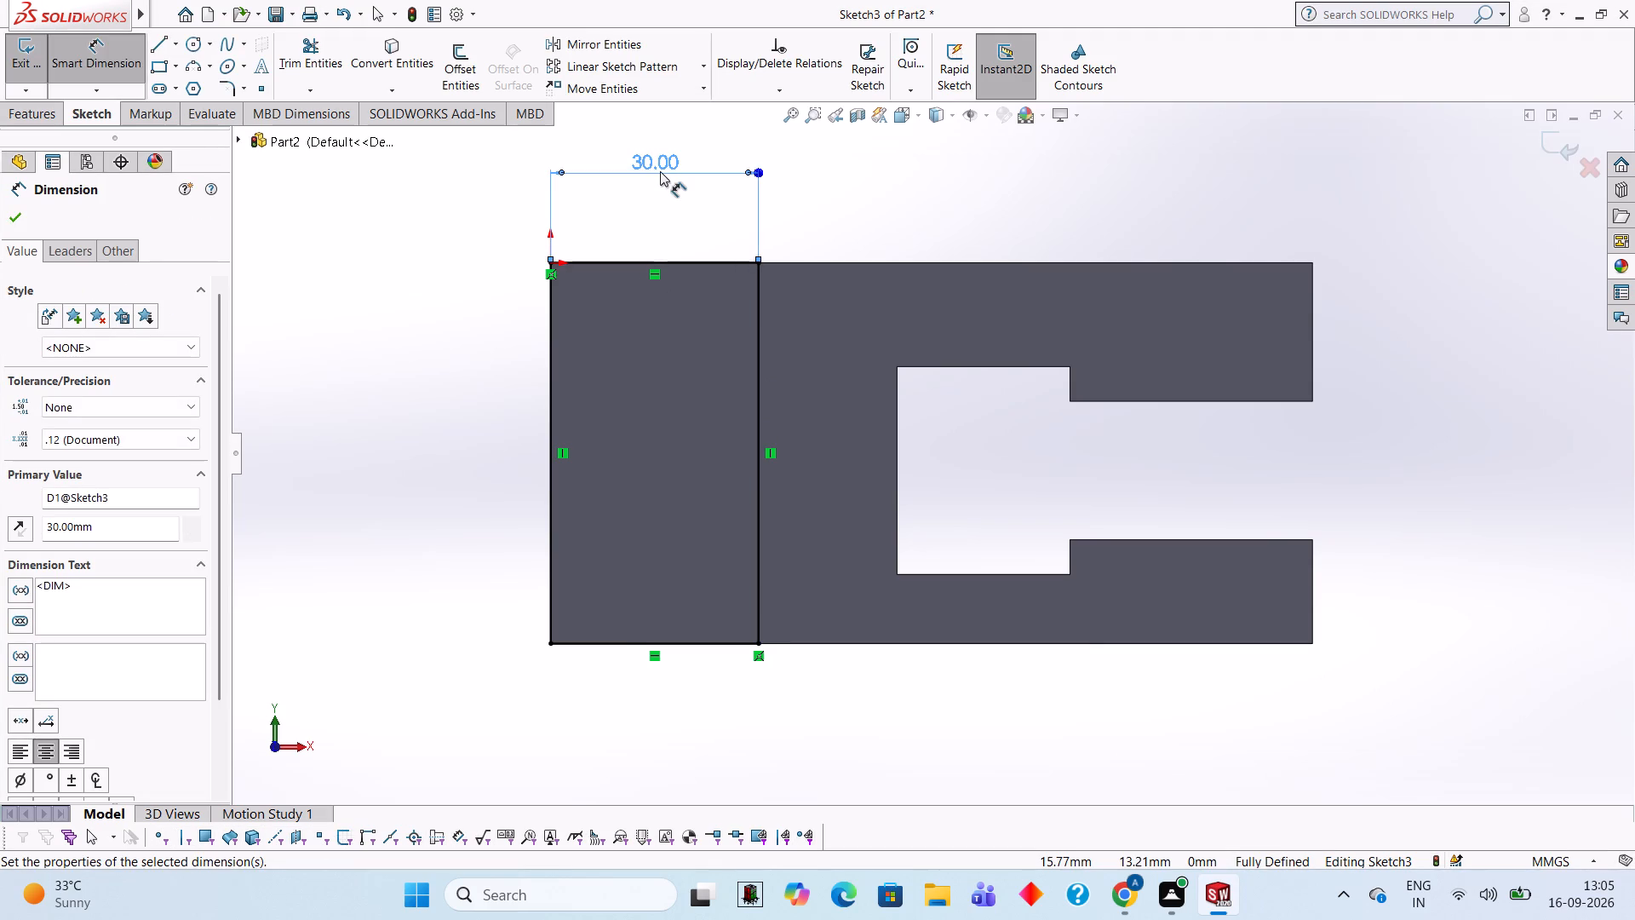
pyautogui.press('Escape')
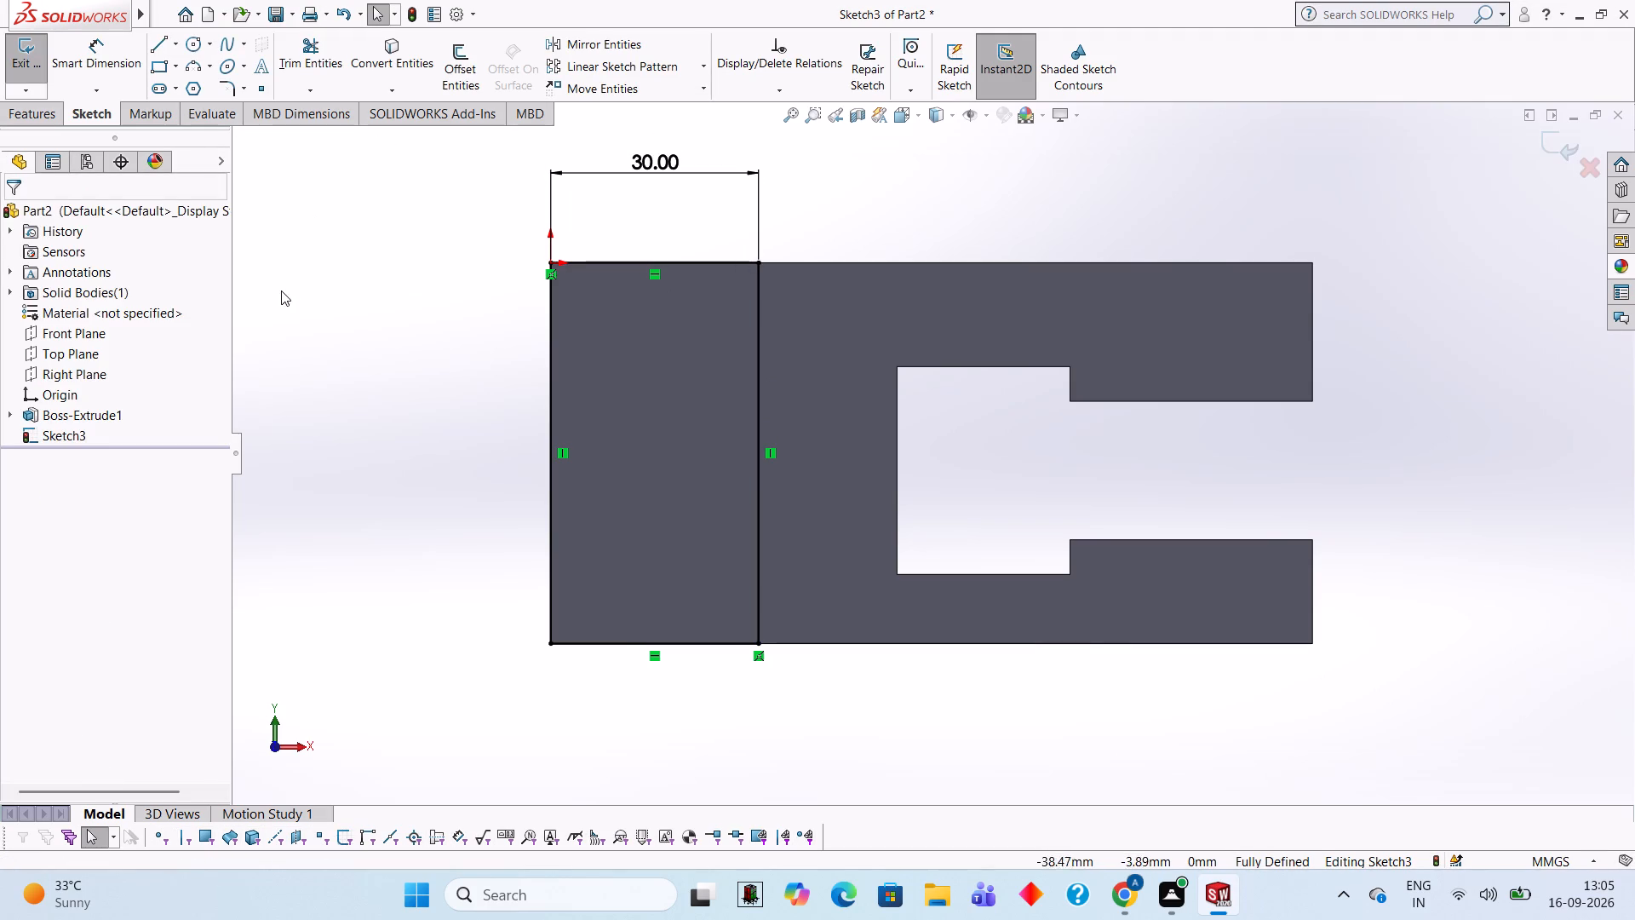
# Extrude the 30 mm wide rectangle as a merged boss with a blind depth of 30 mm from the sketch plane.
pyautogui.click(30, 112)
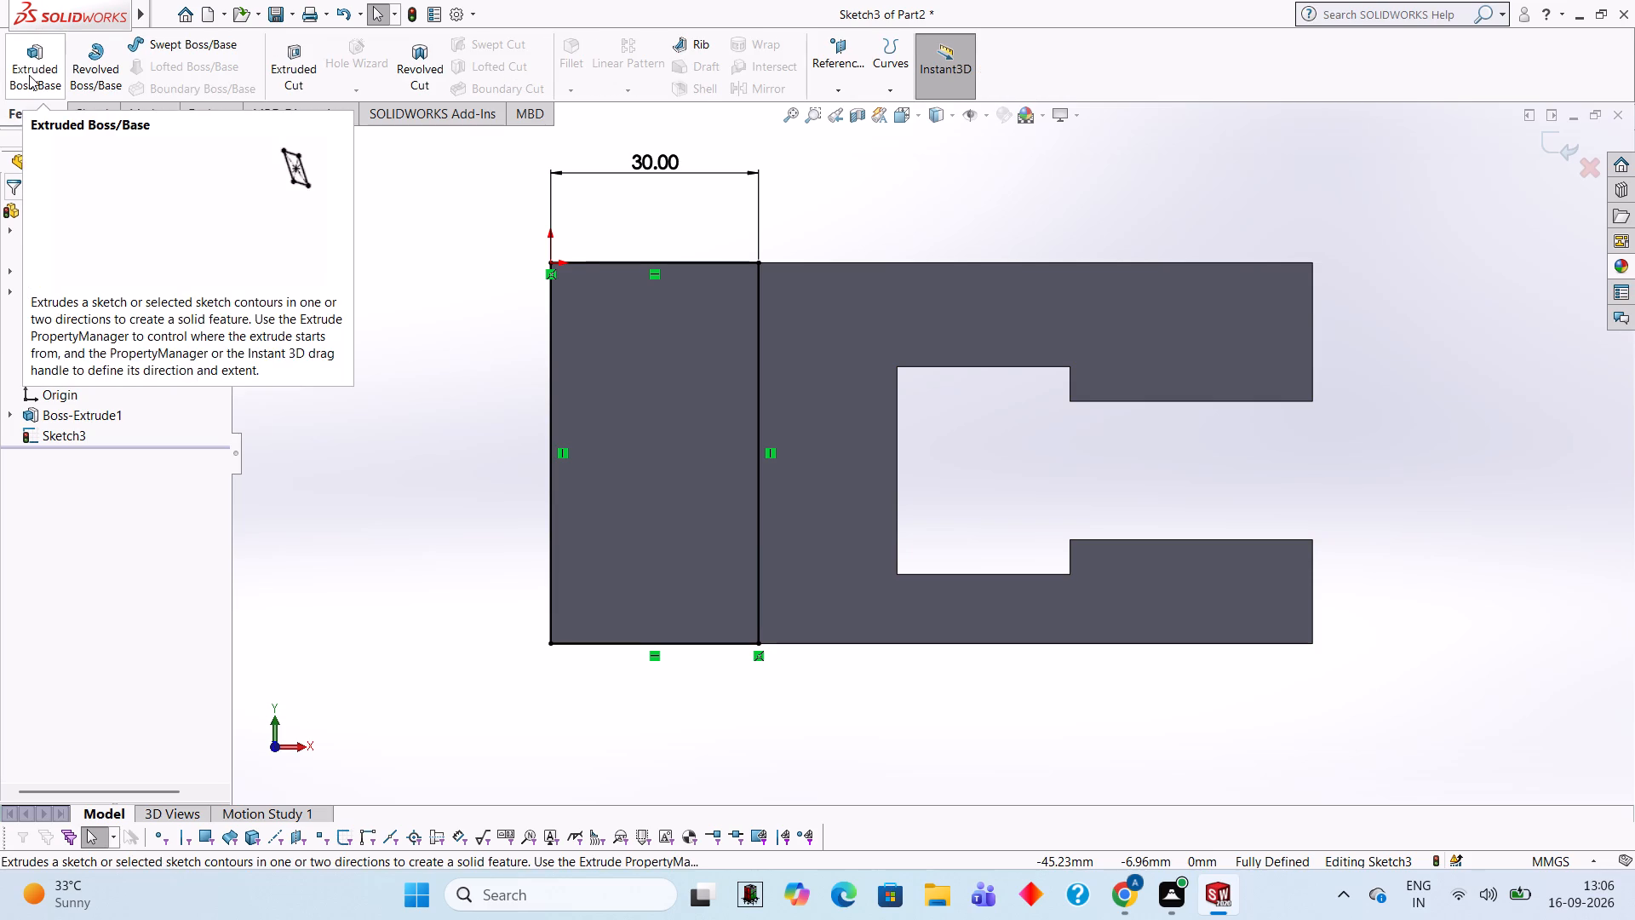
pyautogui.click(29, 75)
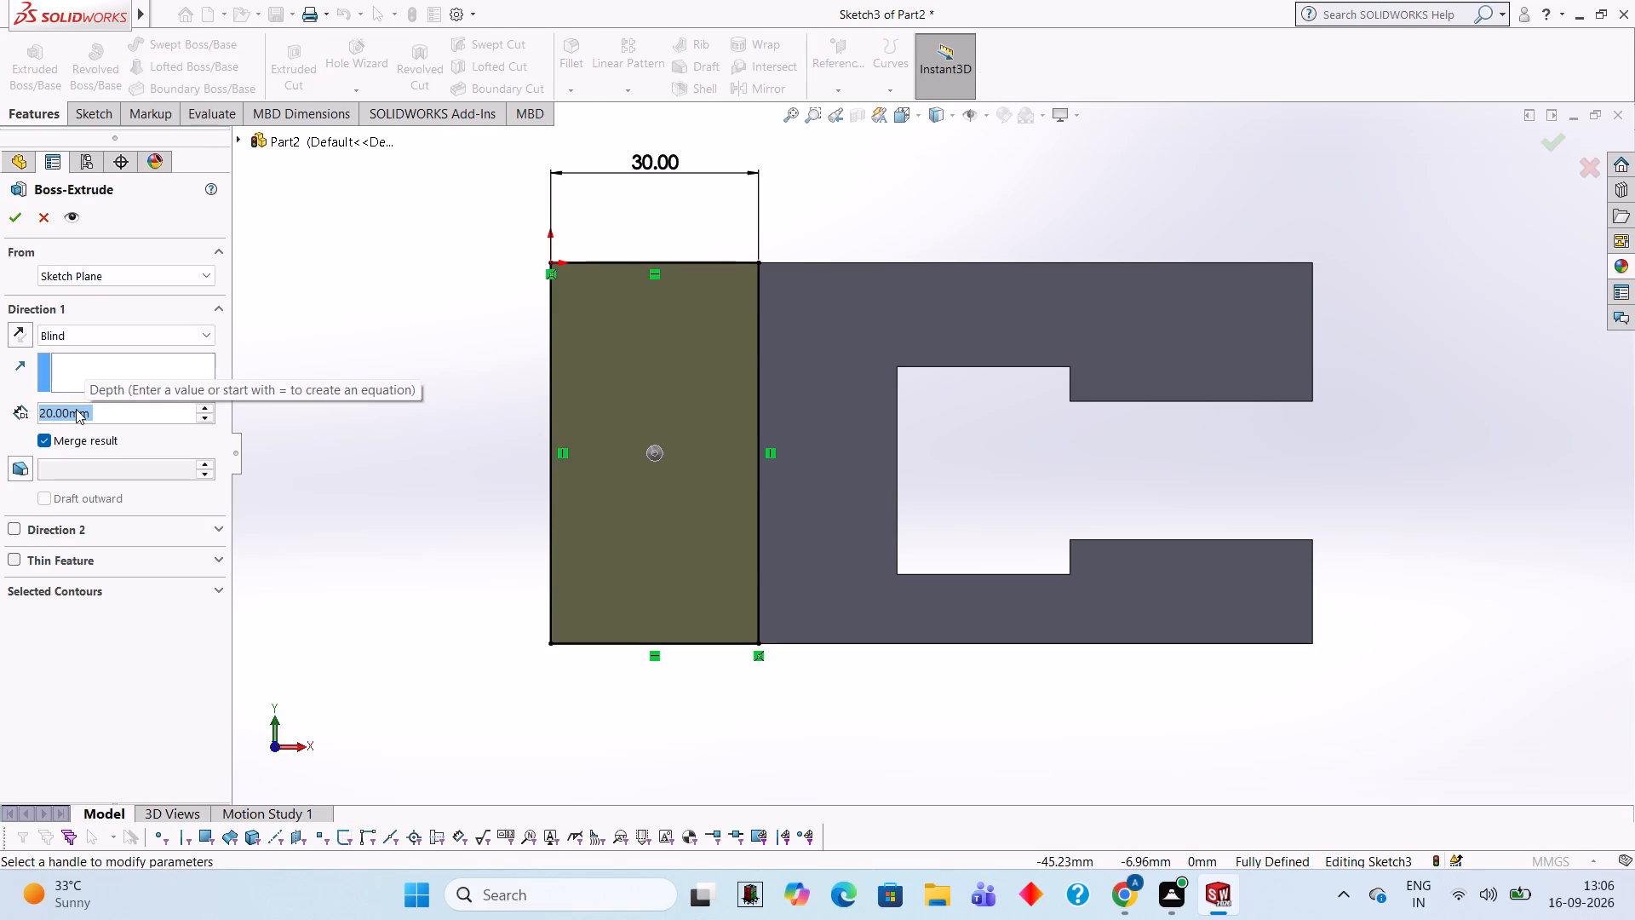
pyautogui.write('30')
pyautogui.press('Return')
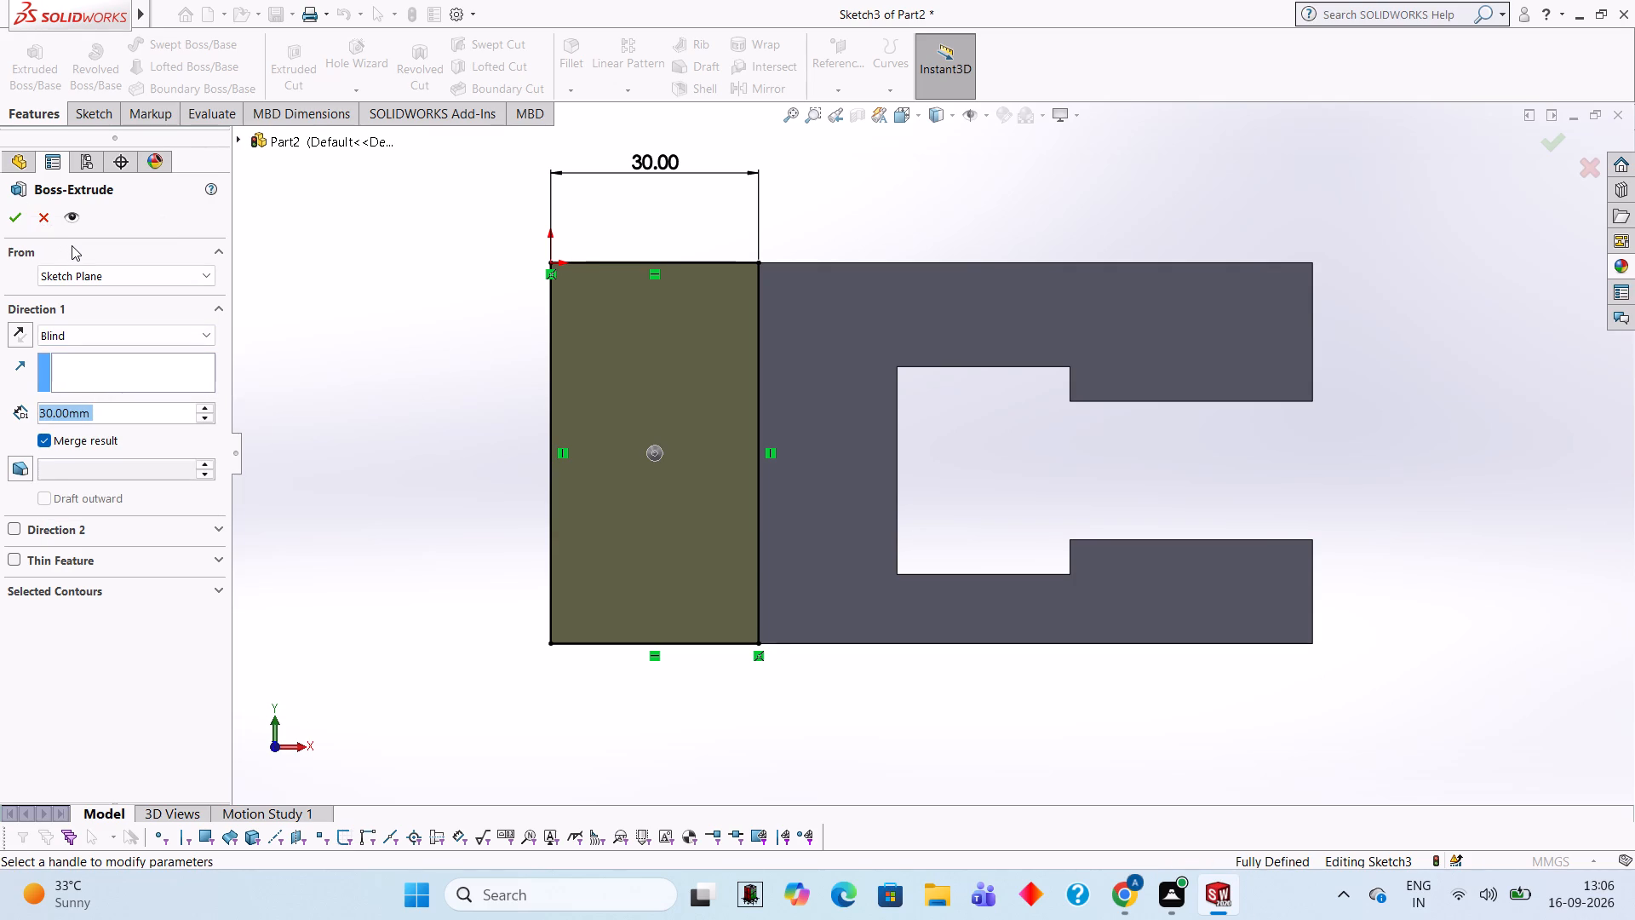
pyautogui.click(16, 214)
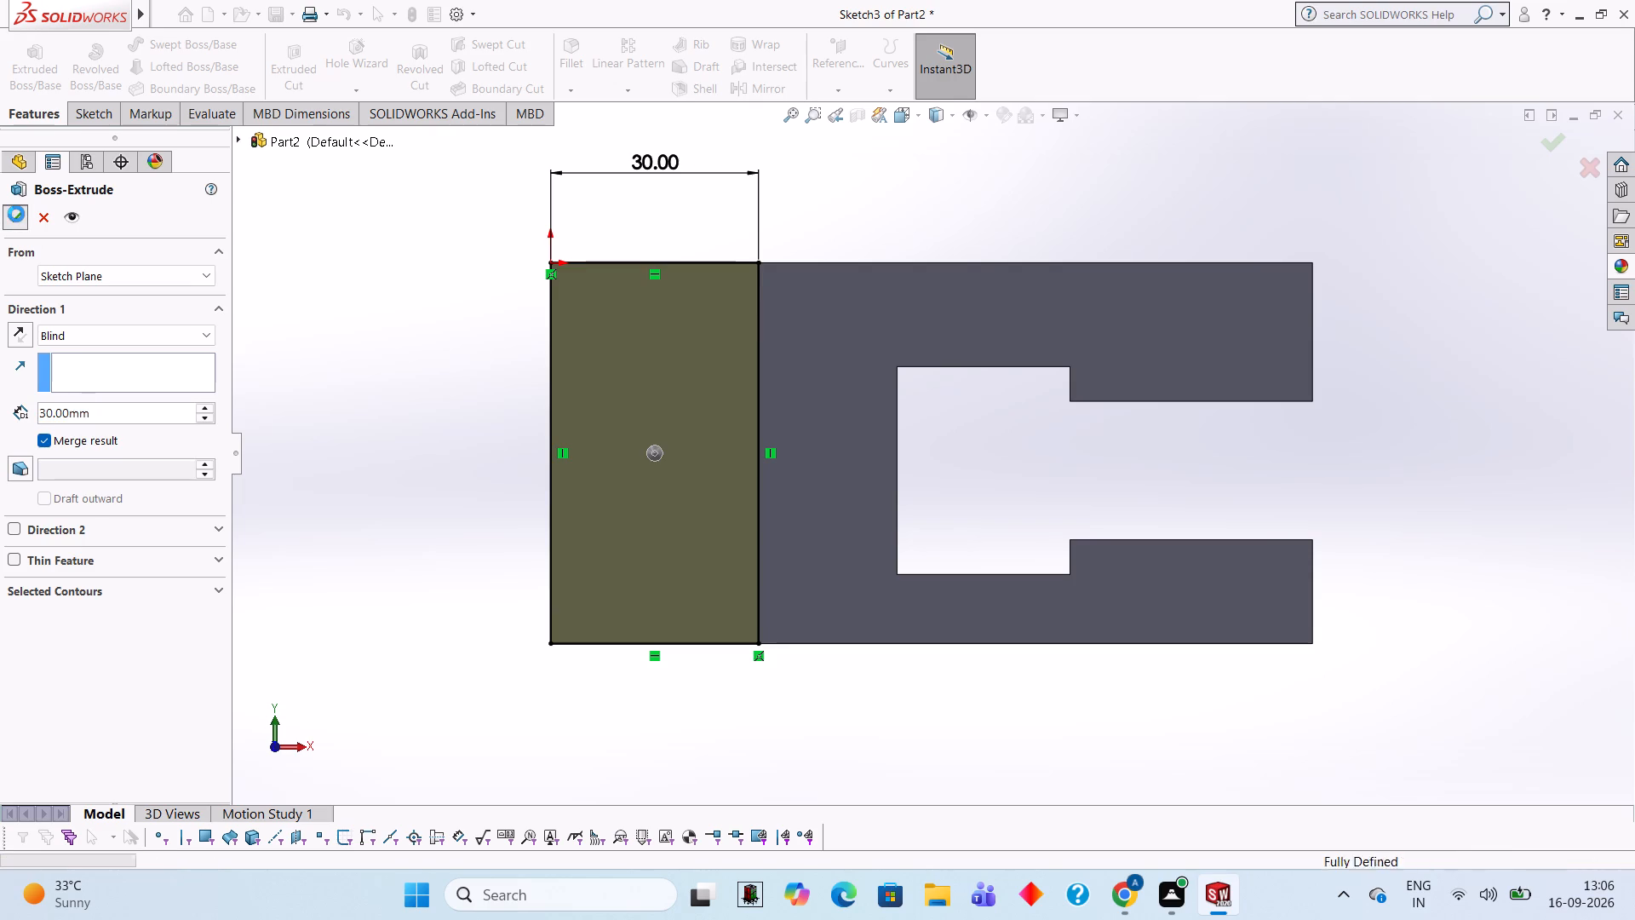
# Rotate the model to a side view to examine the end block's height above the slotted base.
pyautogui.rightClick(1442, 247)
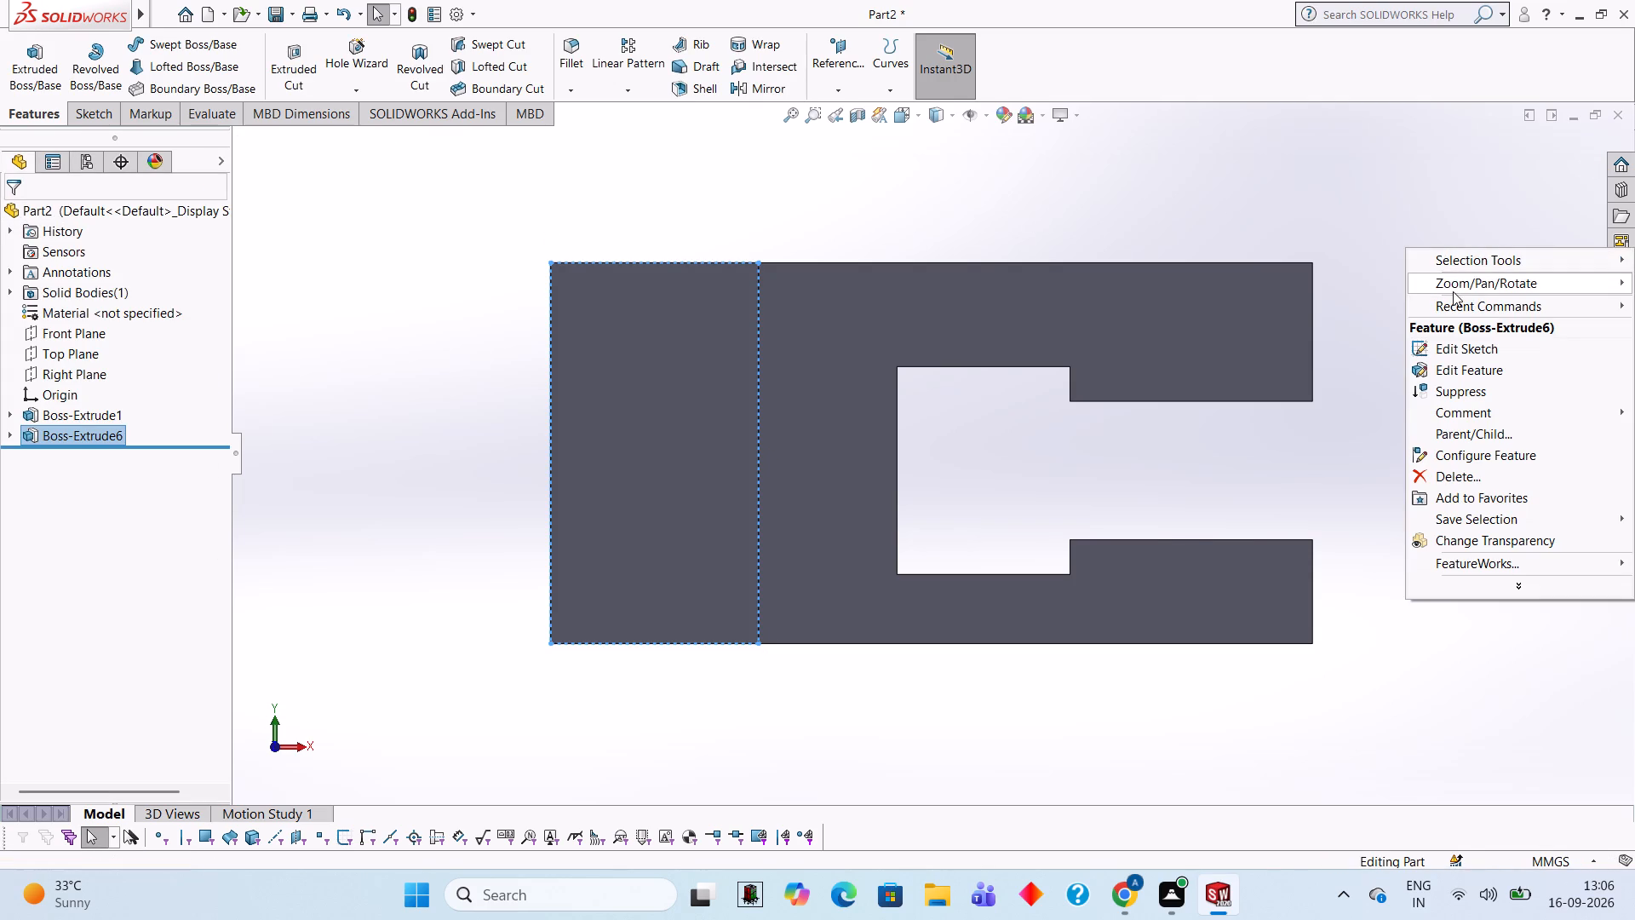
pyautogui.click(1455, 285)
pyautogui.click(1281, 376)
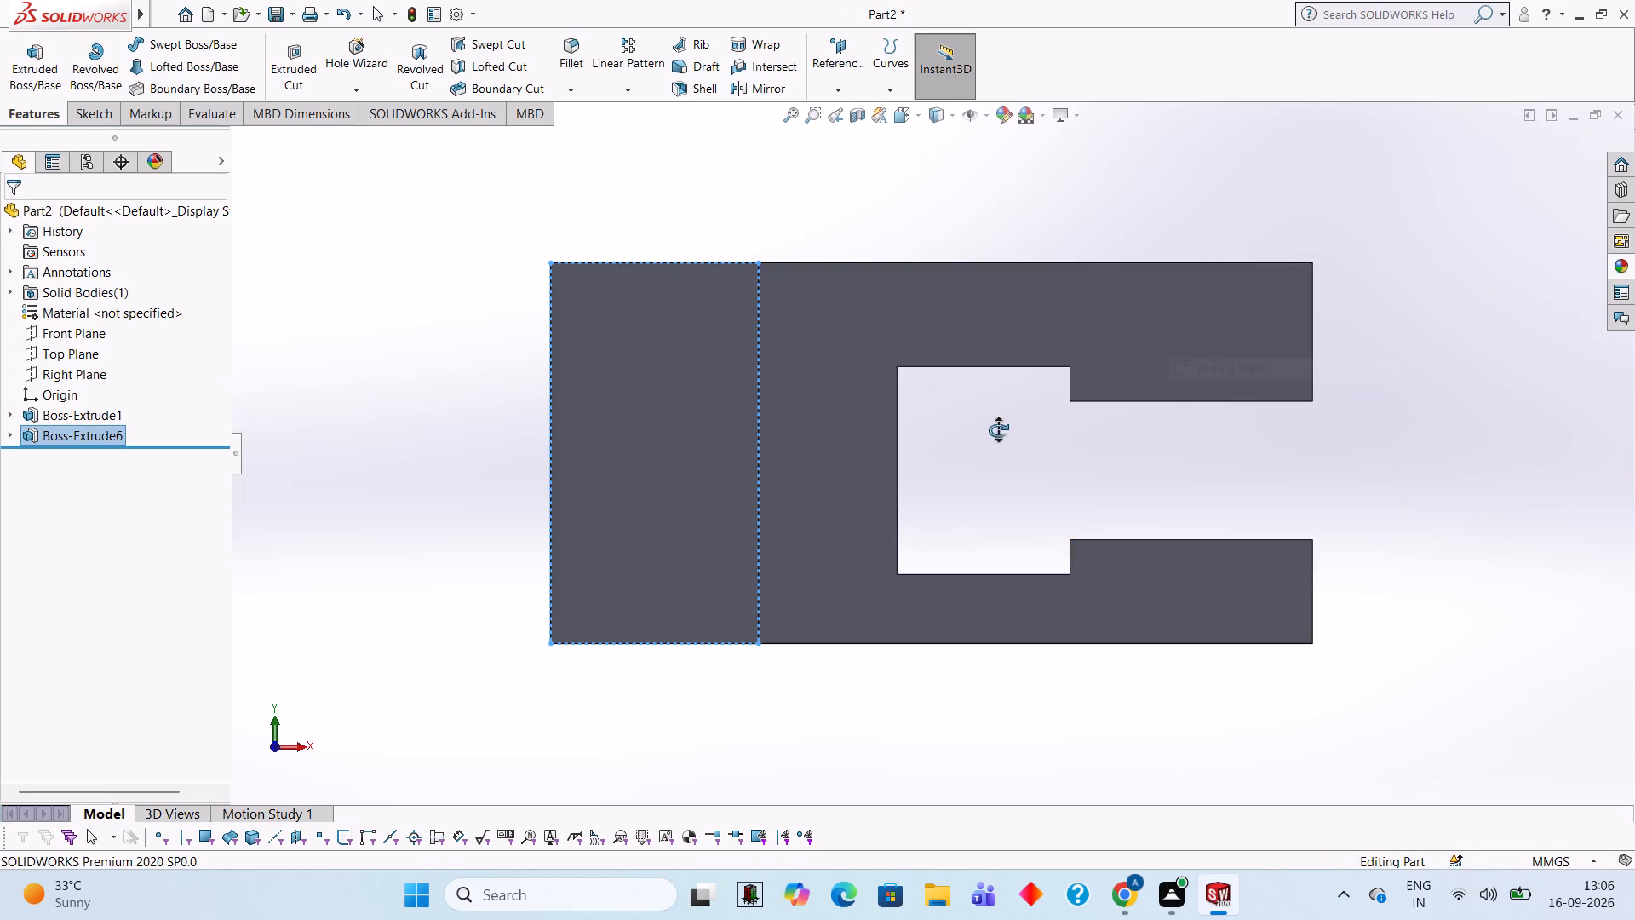
pyautogui.moveTo(998, 430); pyautogui.dragTo(1033, 165)
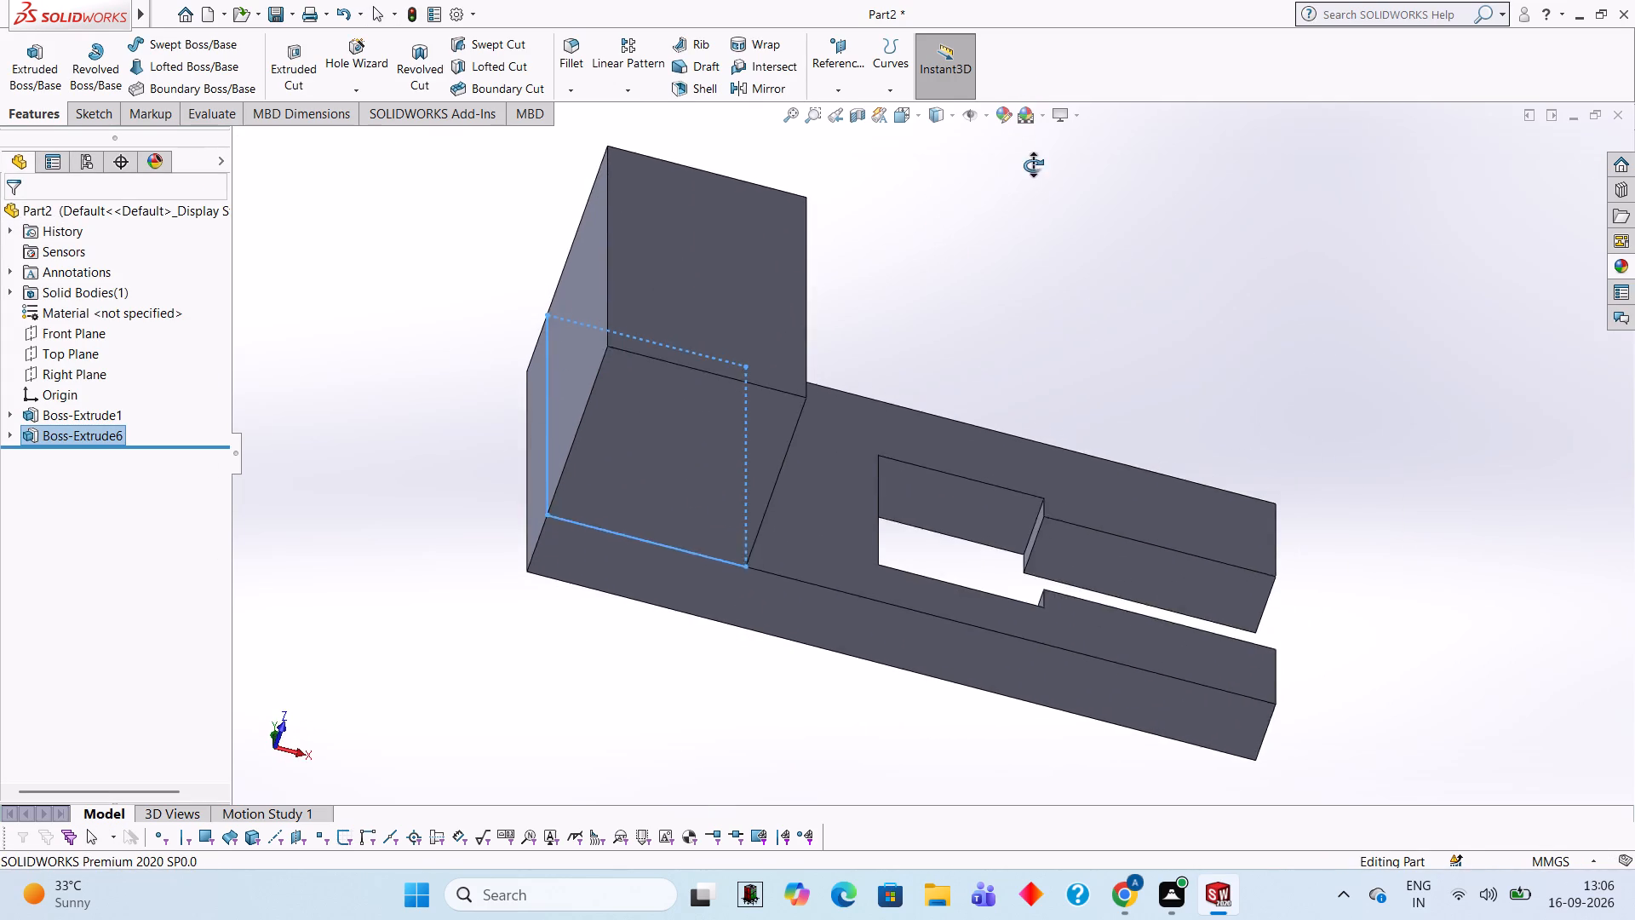
pyautogui.moveTo(1033, 165); pyautogui.dragTo(1038, 149)
pyautogui.moveTo(961, 362); pyautogui.dragTo(907, 224)
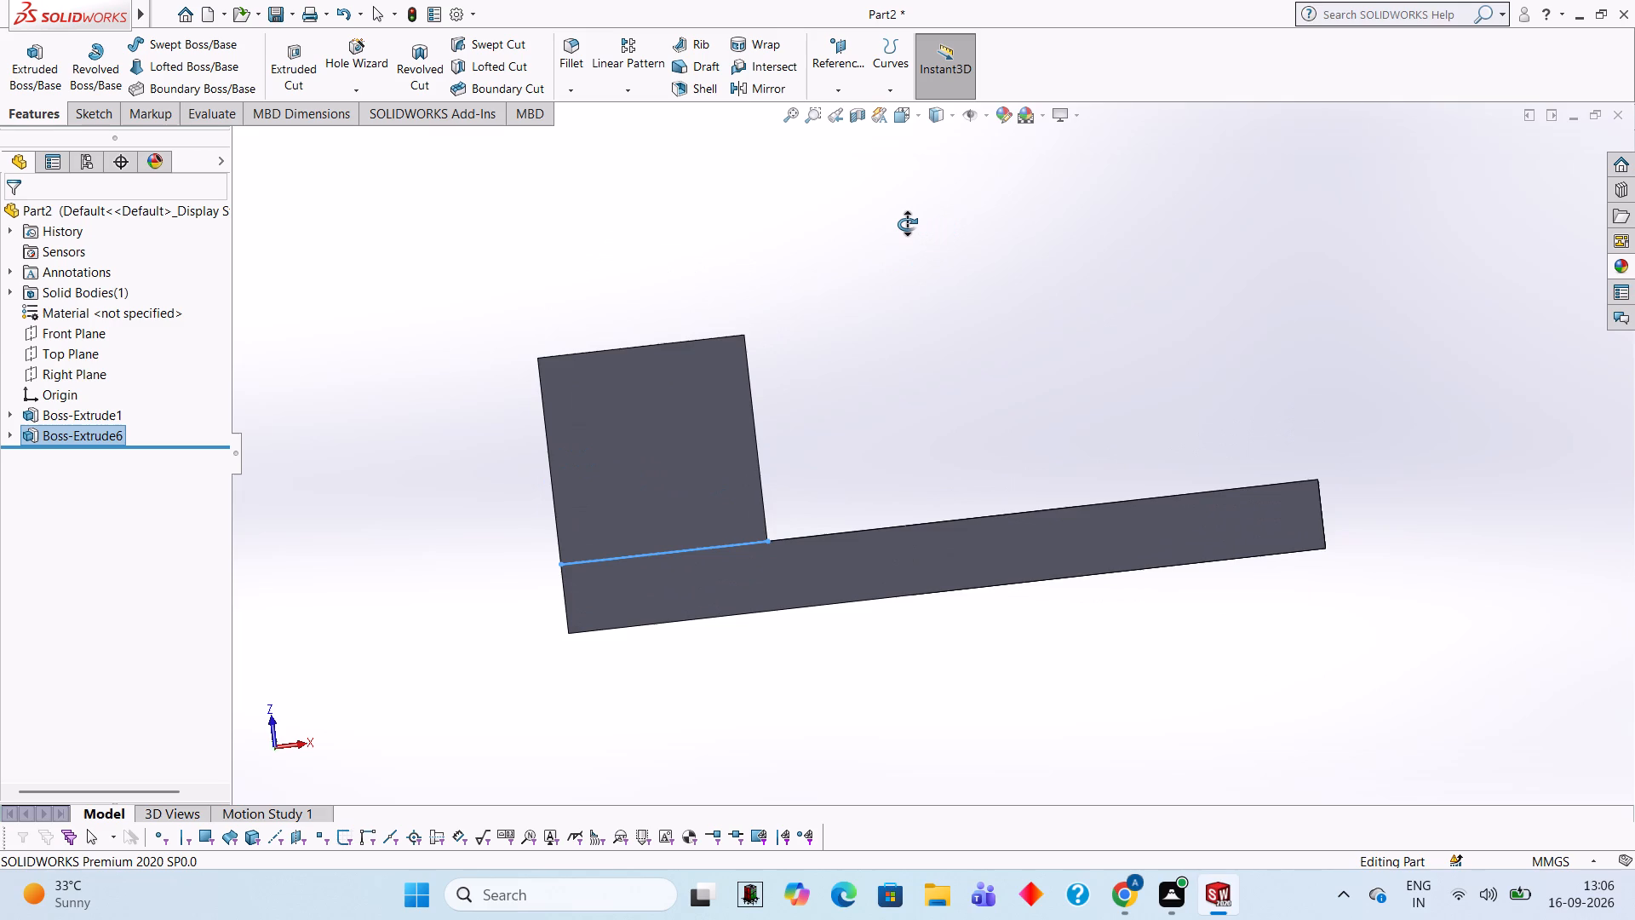
pyautogui.moveTo(907, 224); pyautogui.dragTo(928, 219)
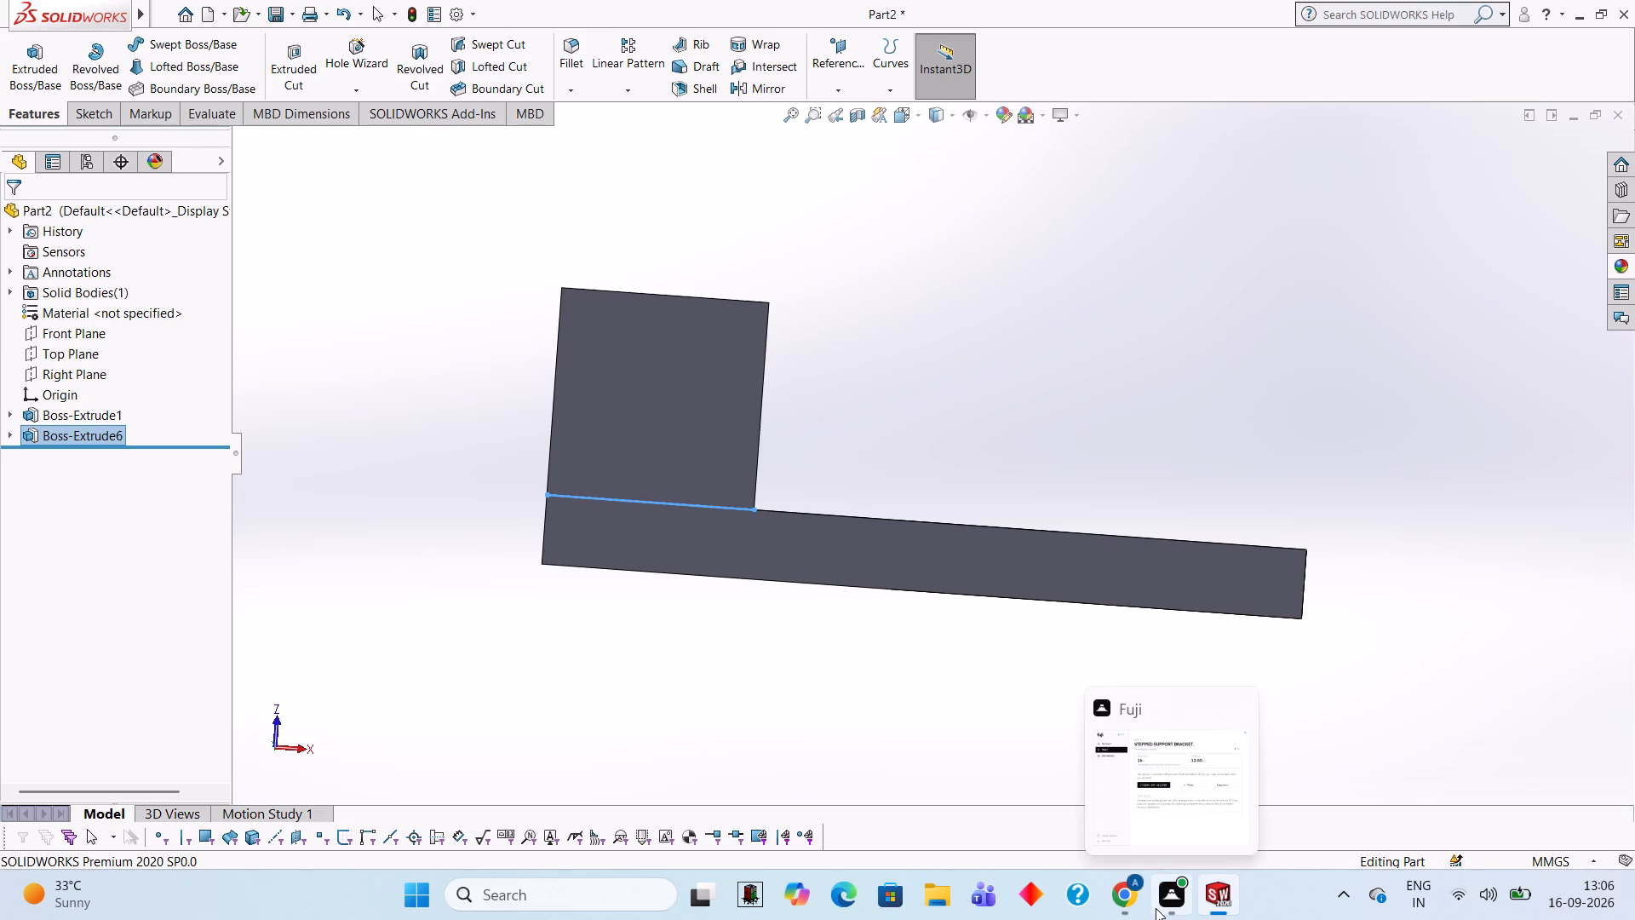
pyautogui.click(1217, 504)
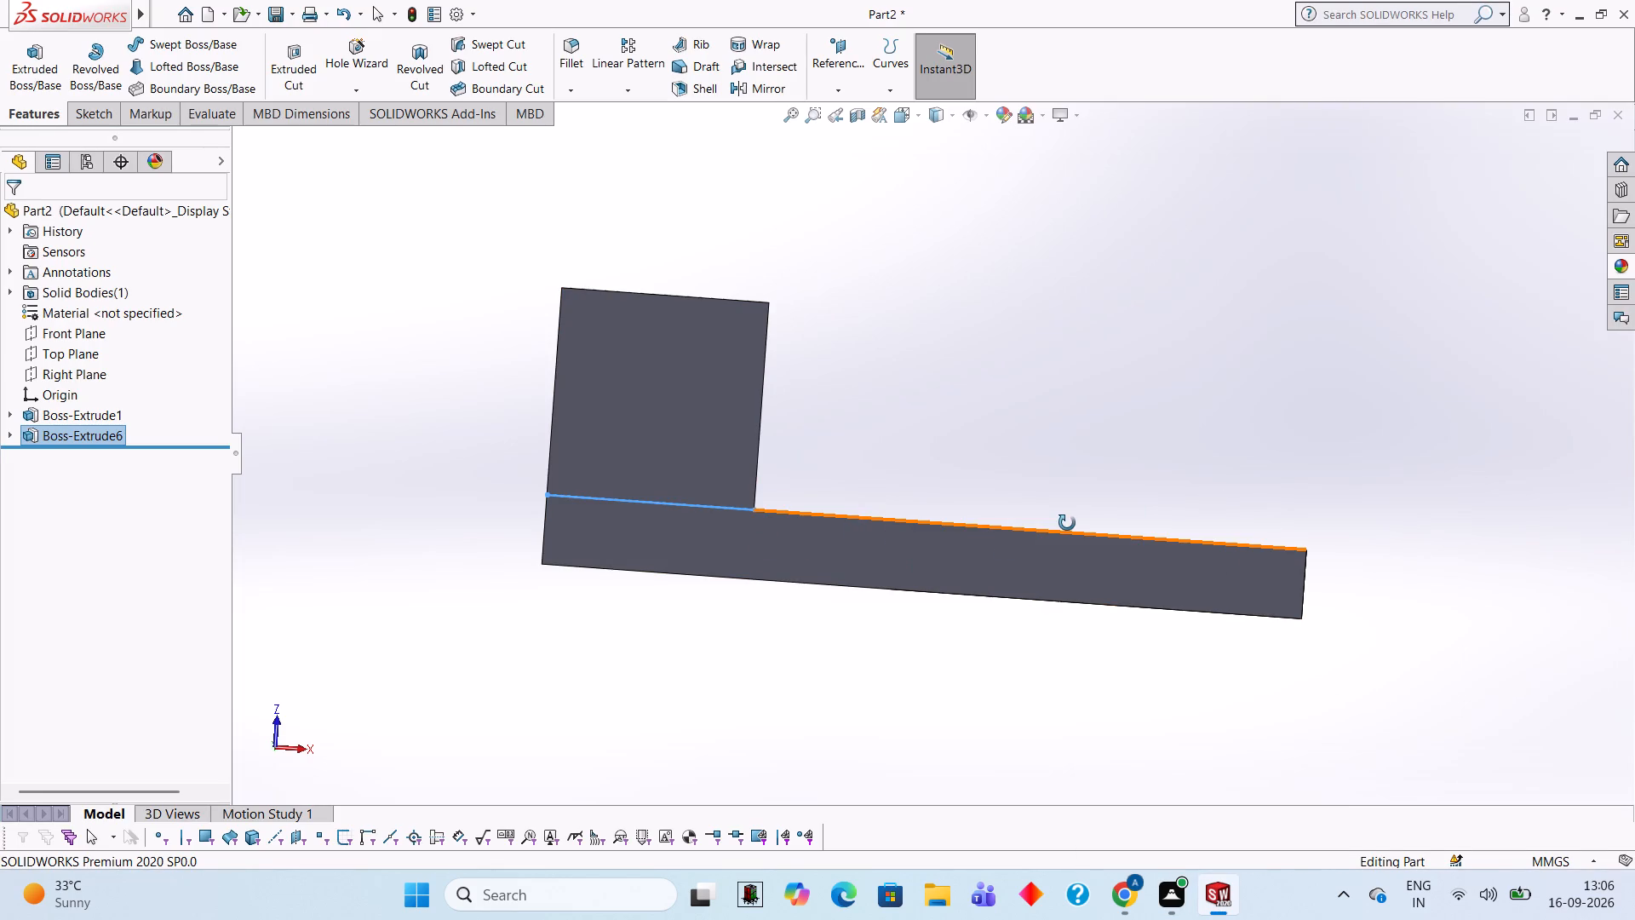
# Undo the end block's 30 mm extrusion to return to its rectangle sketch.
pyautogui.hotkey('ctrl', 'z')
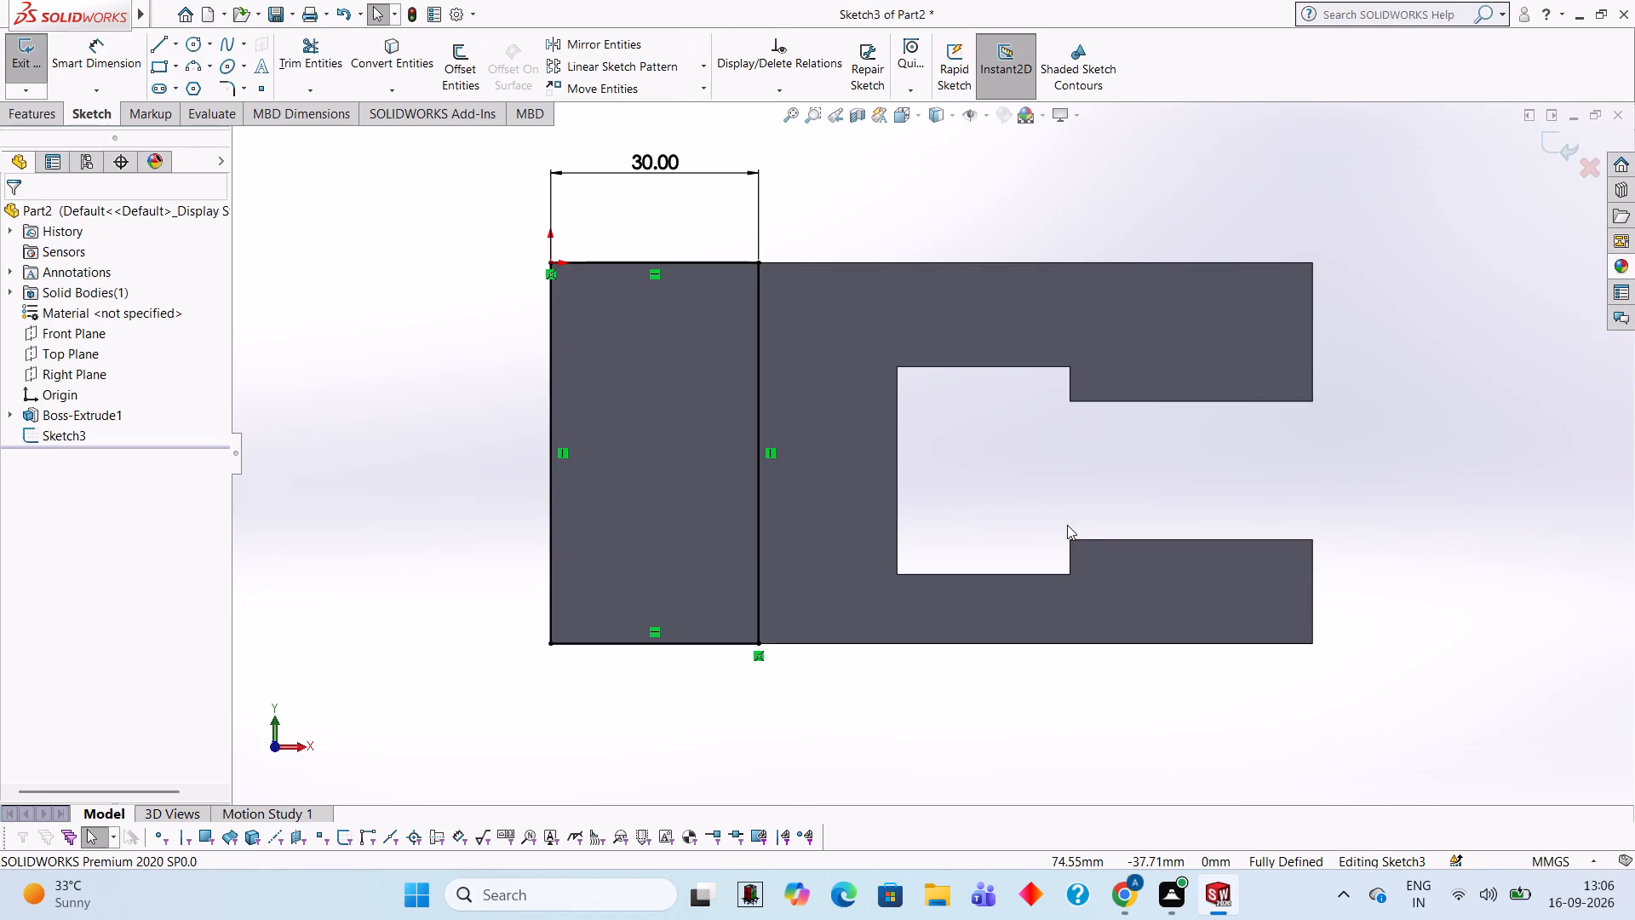
# Undo the 30 mm width dimension and the corner rectangle in the end block's sketch.
pyautogui.hotkey('ctrl', 'z')
pyautogui.hotkey('ctrl', 'z')
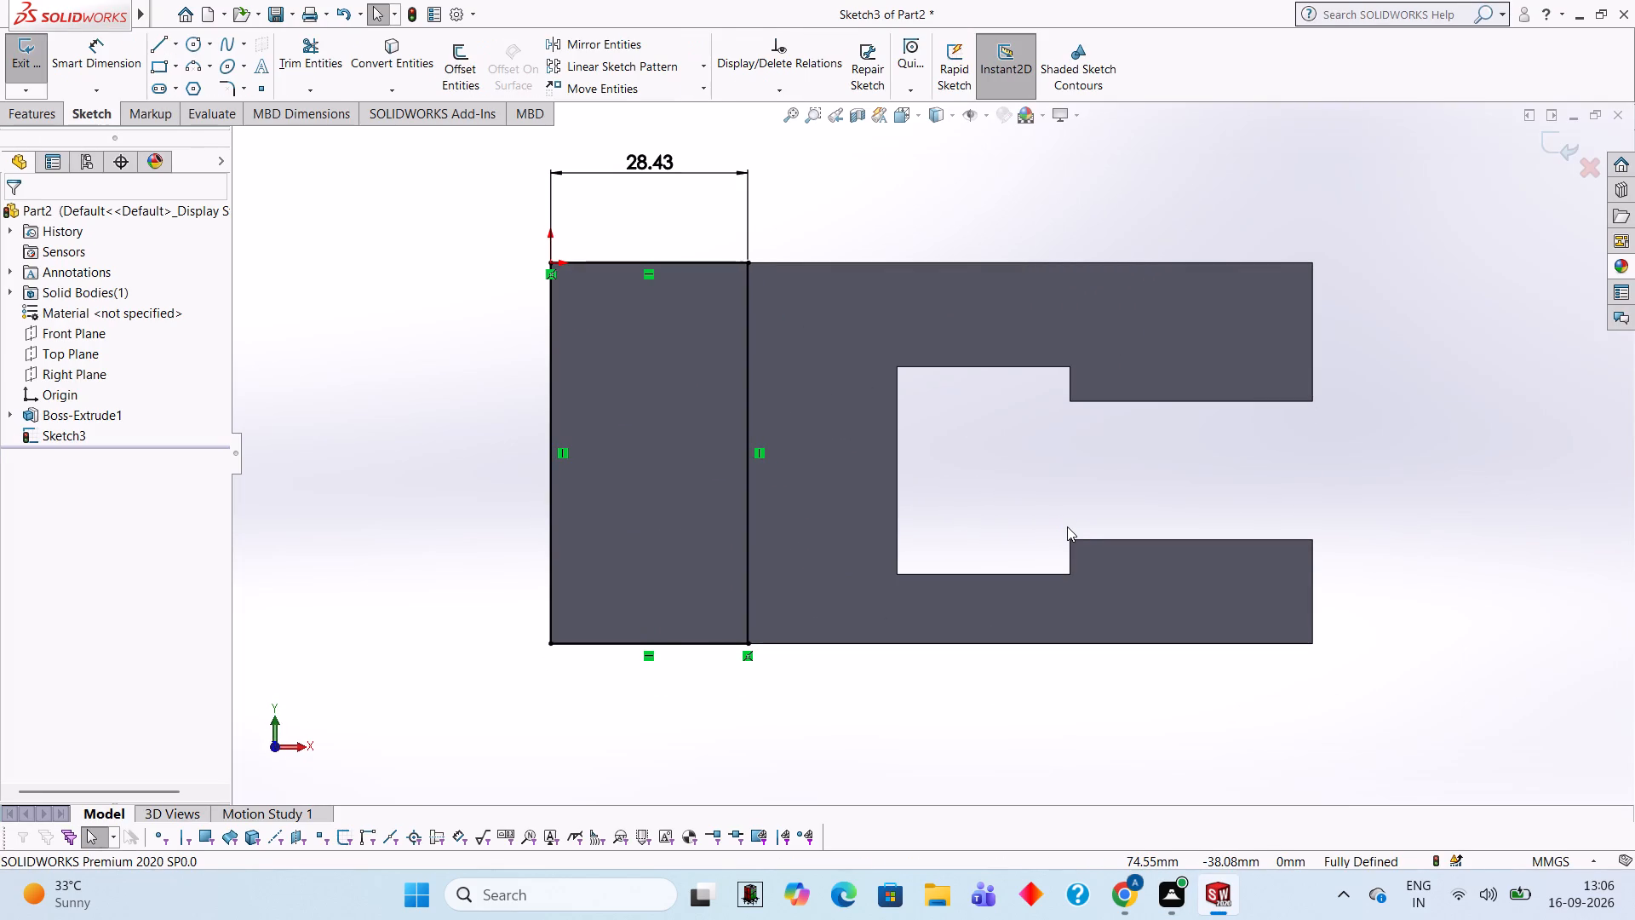
pyautogui.hotkey('ctrl', 'z')
pyautogui.hotkey('ctrl', 'z')
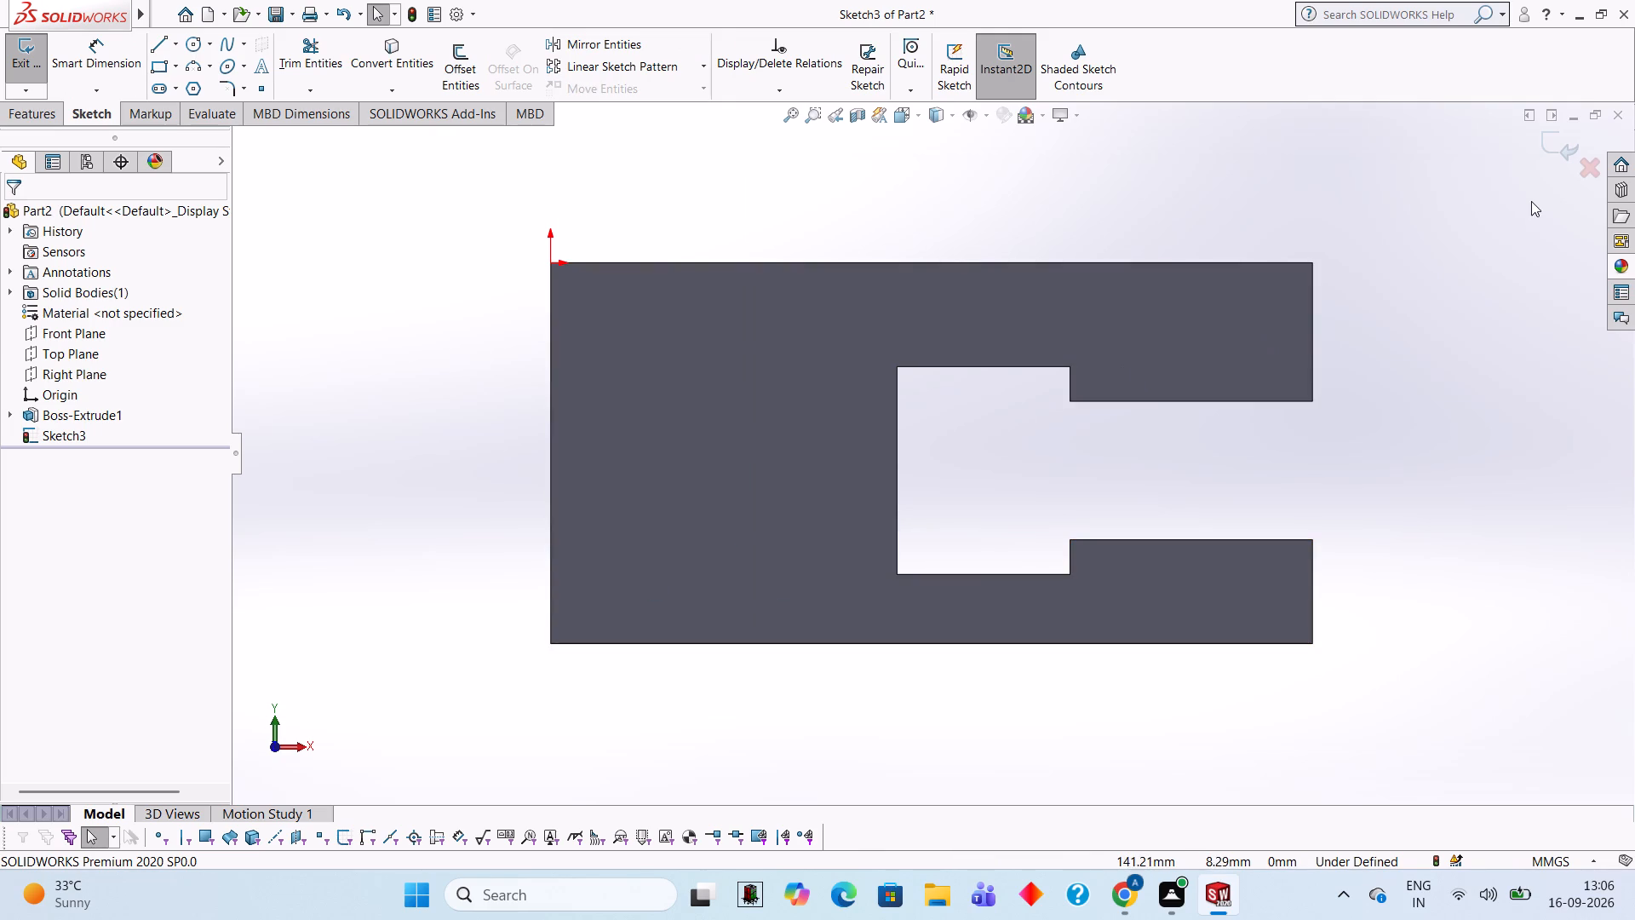
# Rotate the model to a side view and try to measure the base's thickness with Smart Dimension.
pyautogui.rightClick(1455, 257)
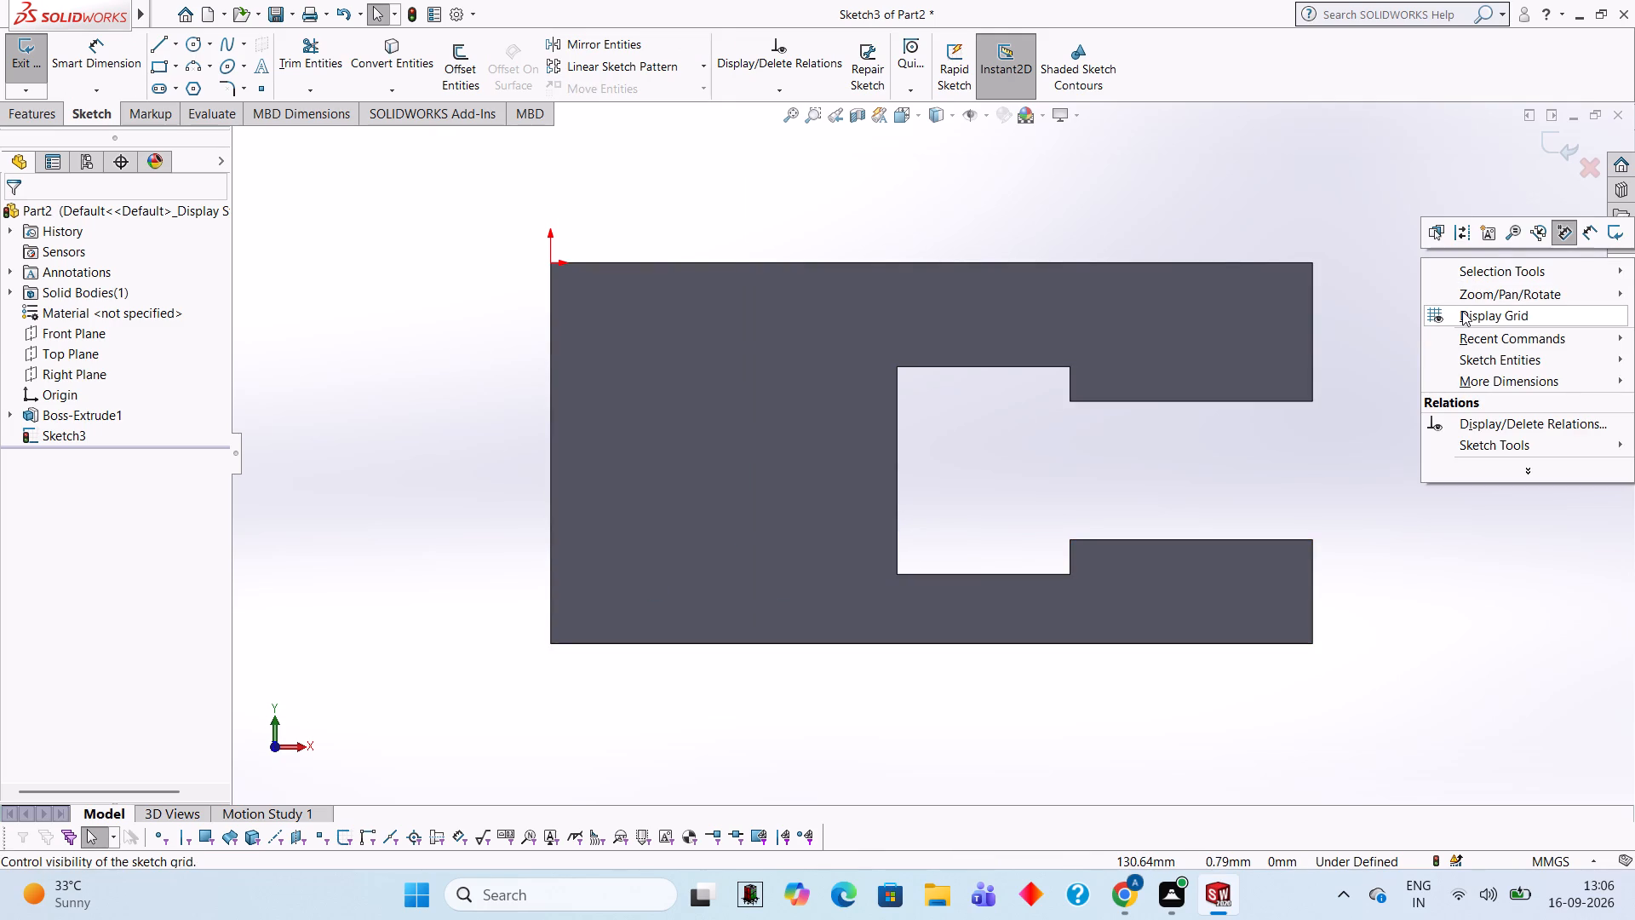
pyautogui.click(1463, 296)
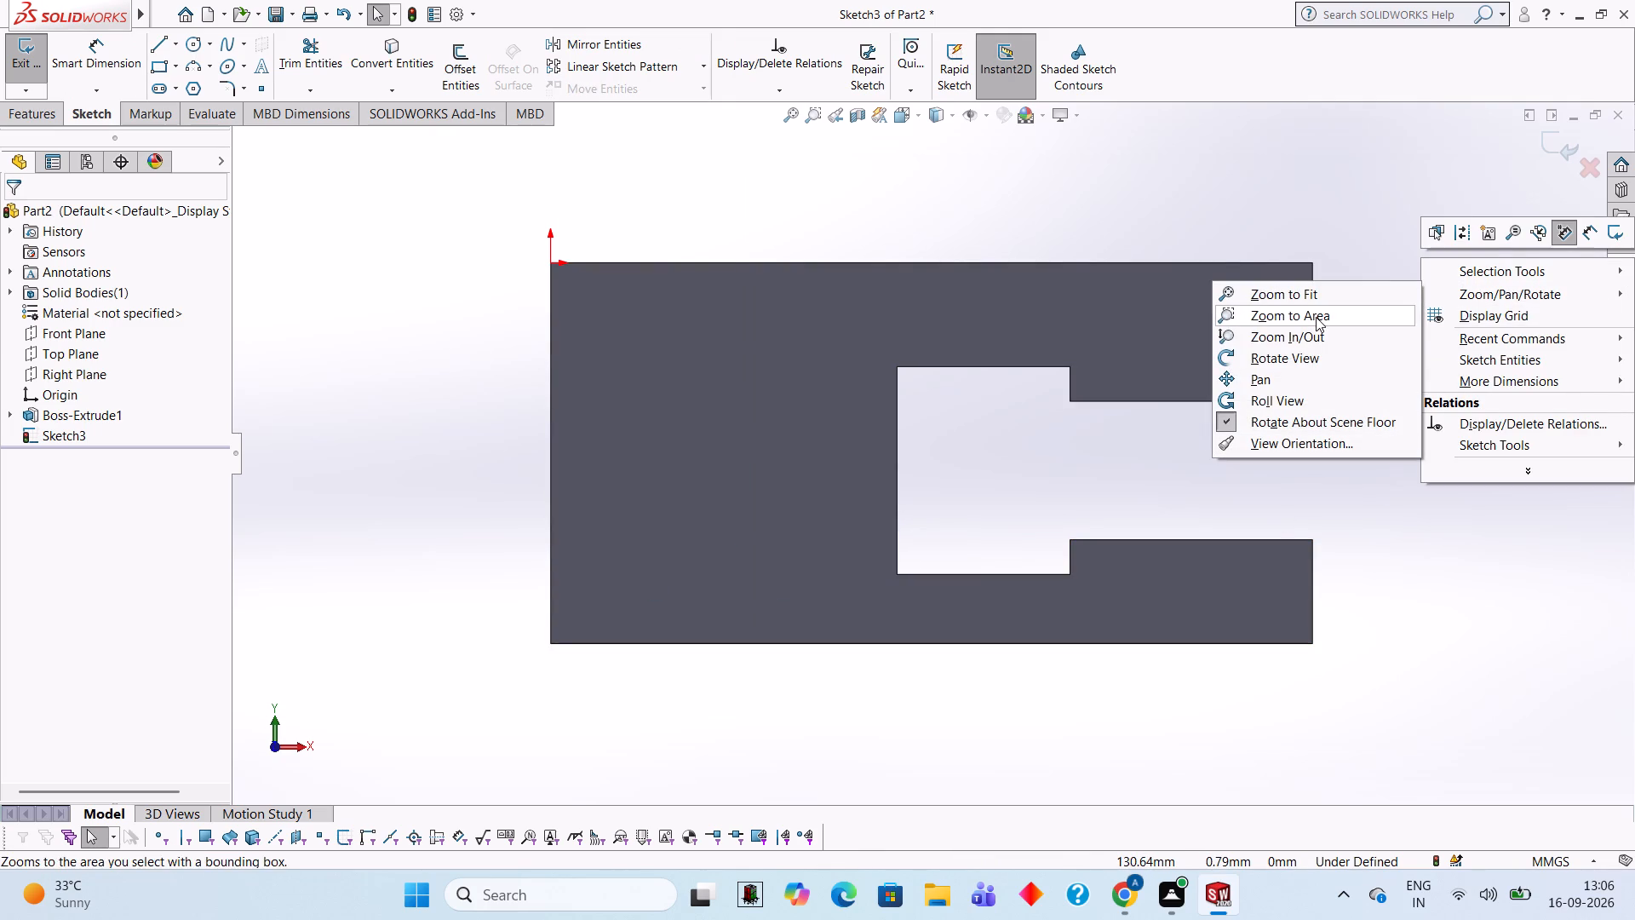
pyautogui.click(1327, 351)
pyautogui.moveTo(1000, 581); pyautogui.dragTo(979, 303)
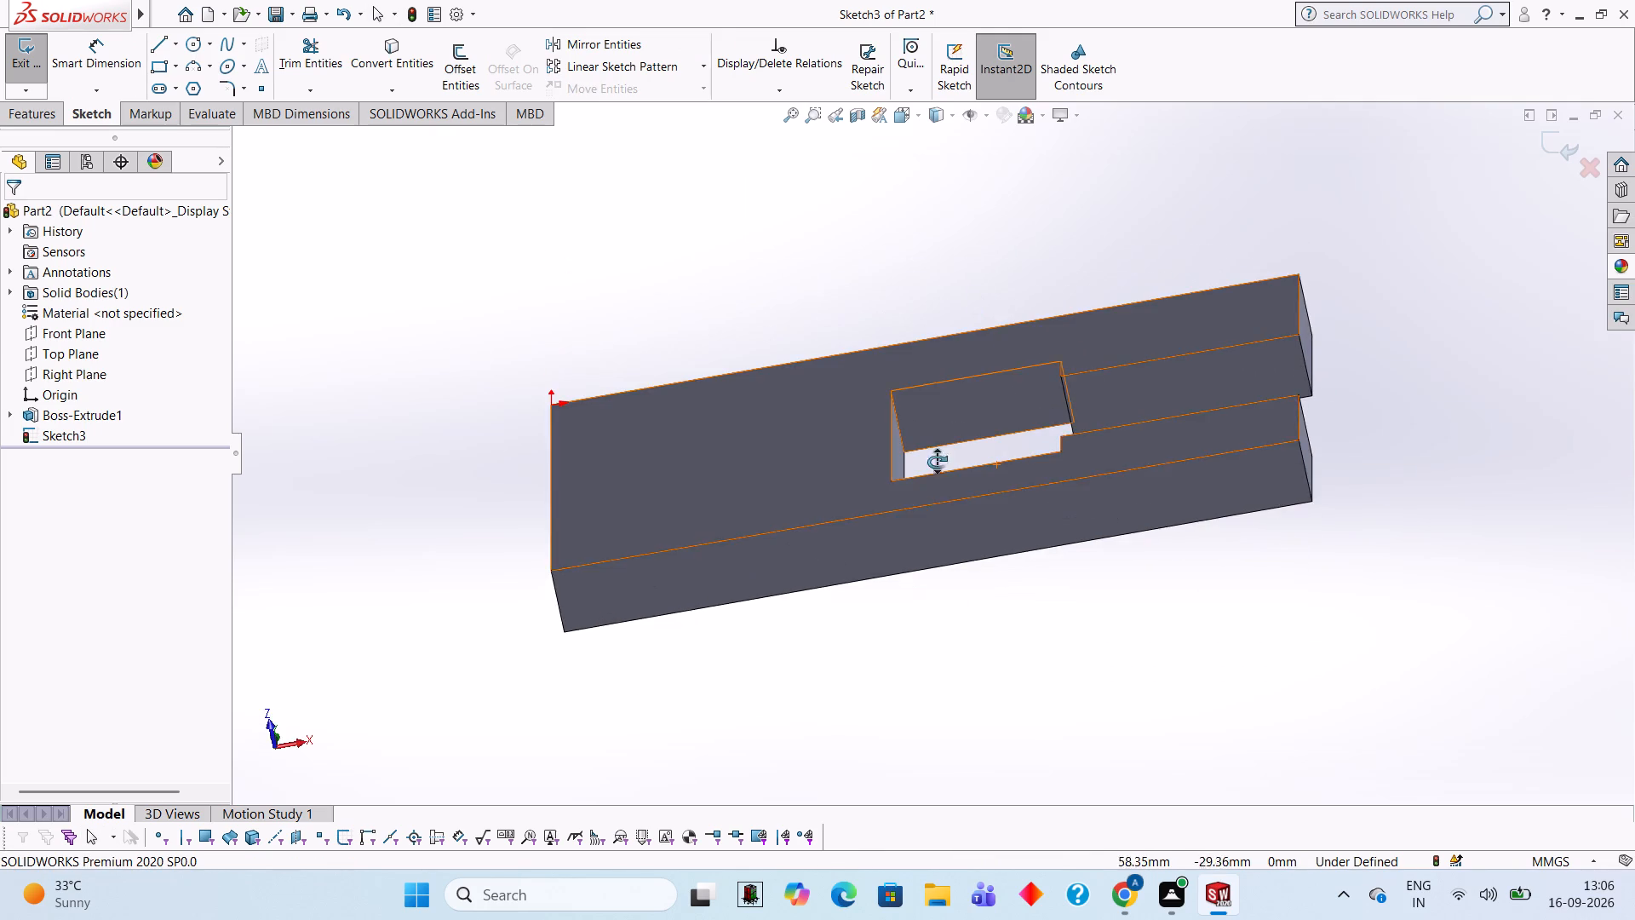
pyautogui.moveTo(869, 595); pyautogui.dragTo(894, 428)
pyautogui.press('Escape')
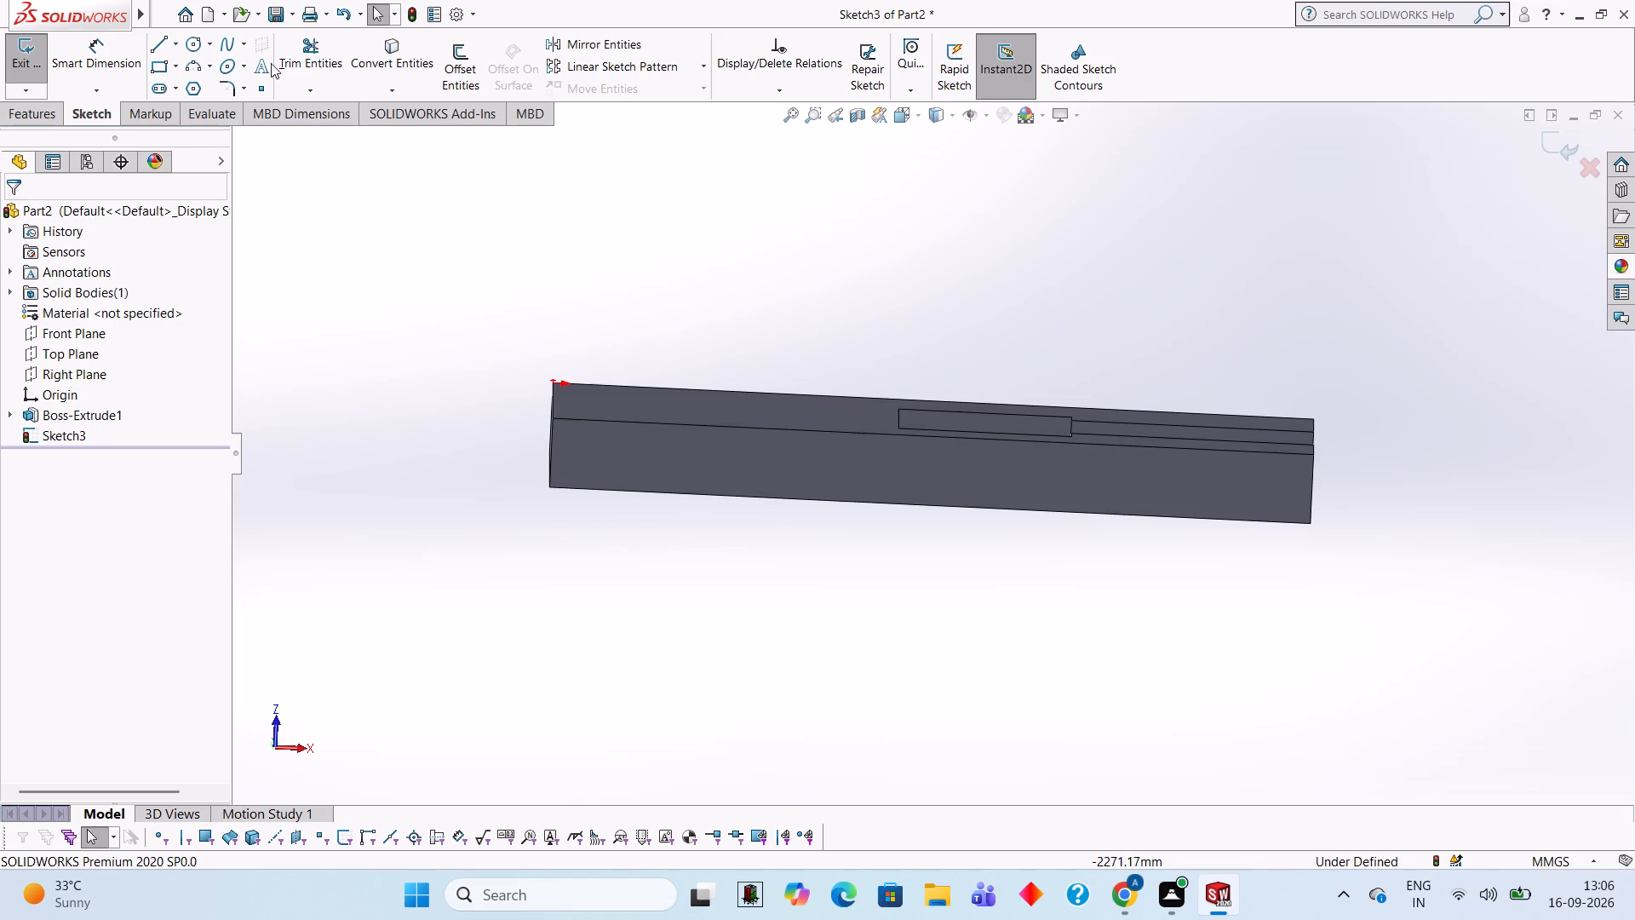
pyautogui.click(138, 52)
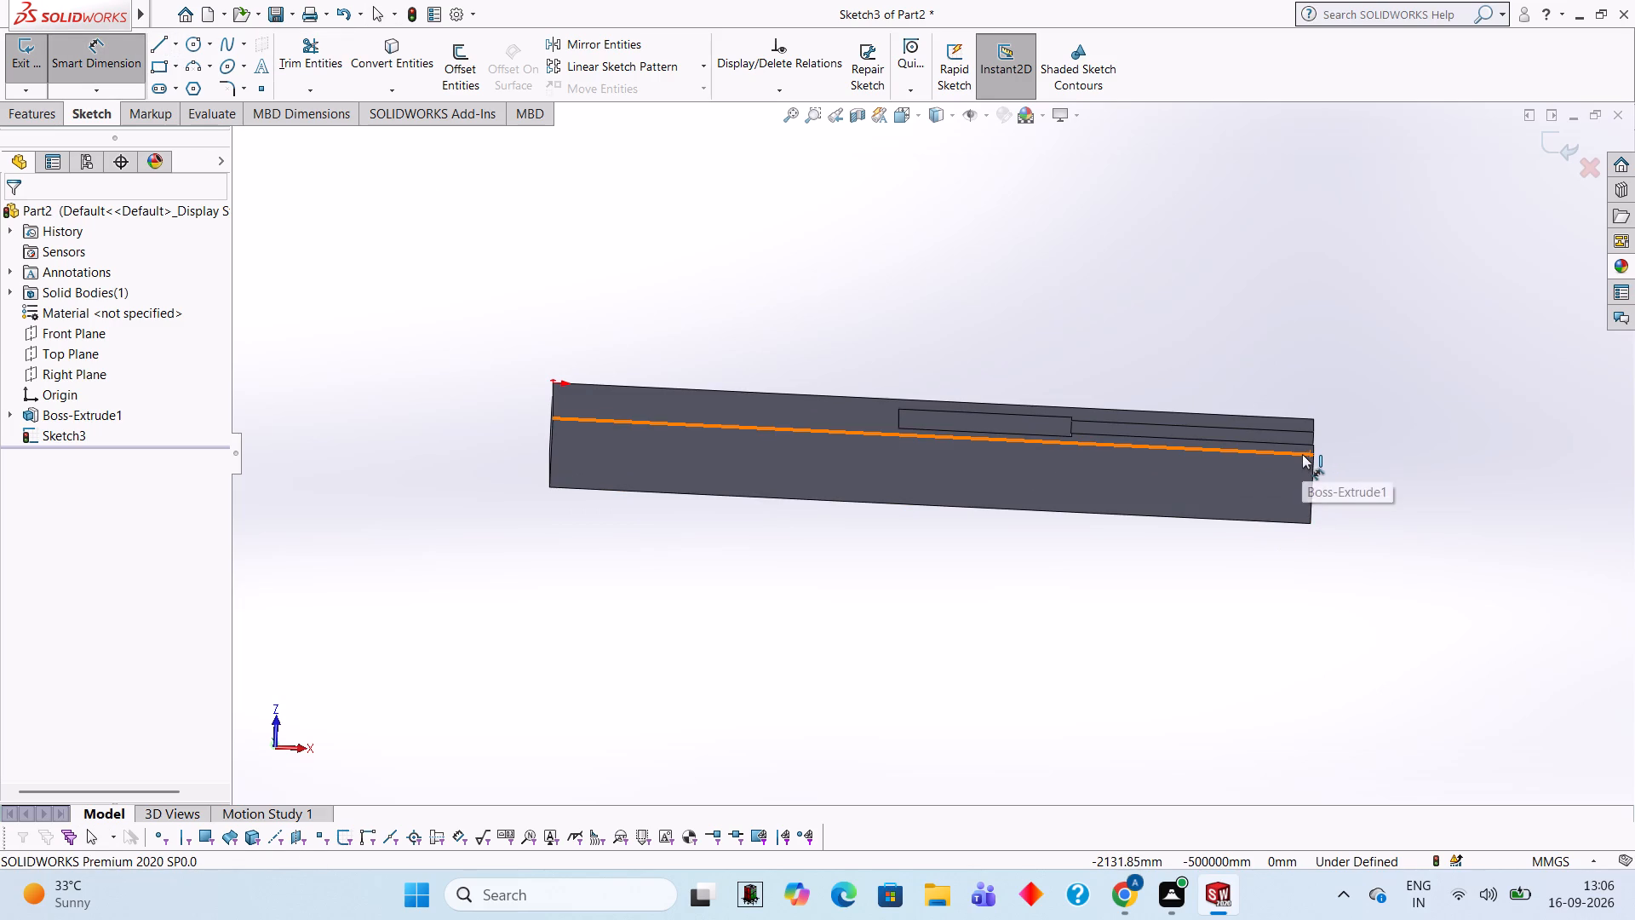
pyautogui.click(1302, 454)
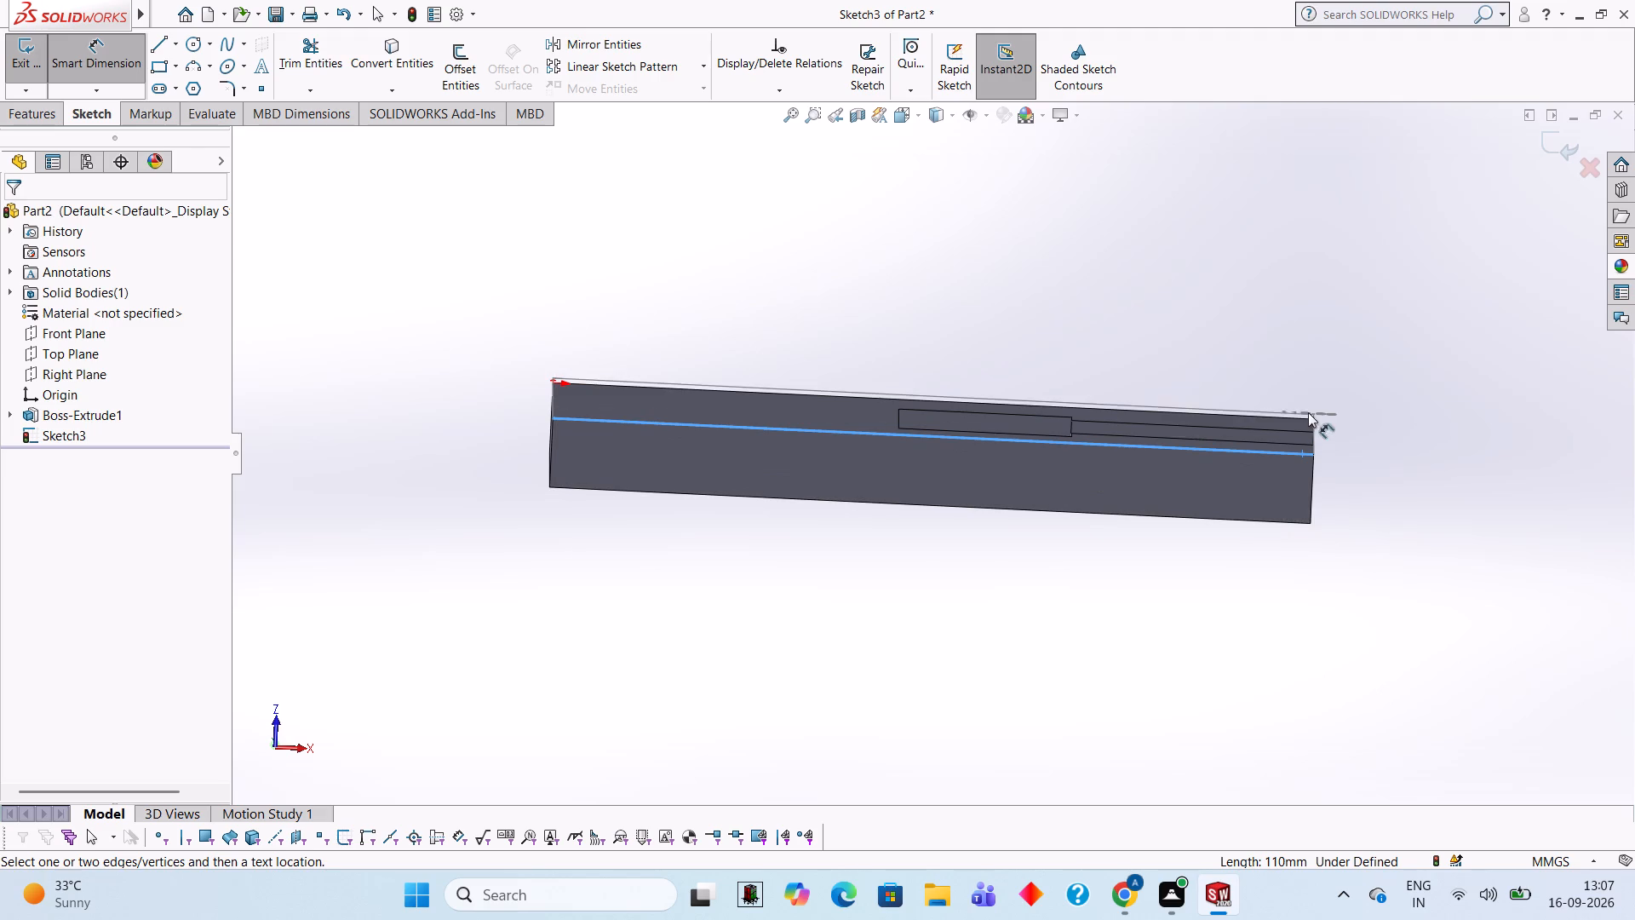
pyautogui.press('Escape')
pyautogui.press('Escape')
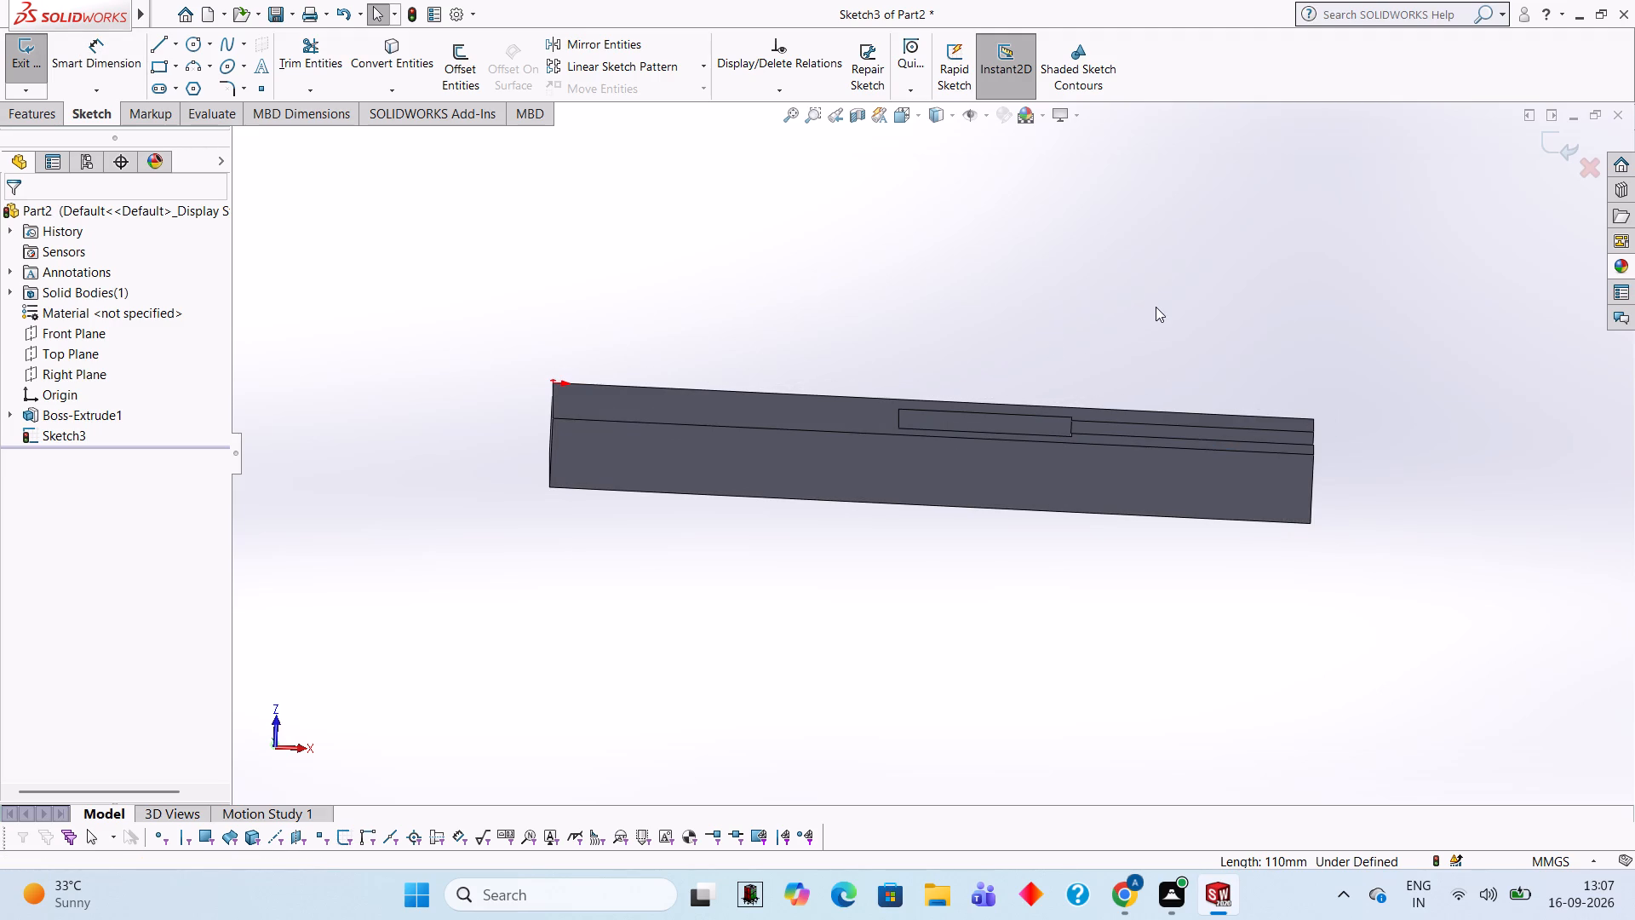
# Display the base extrusion's thickness dimension.
pyautogui.rightClick(1156, 307)
pyautogui.click(1207, 344)
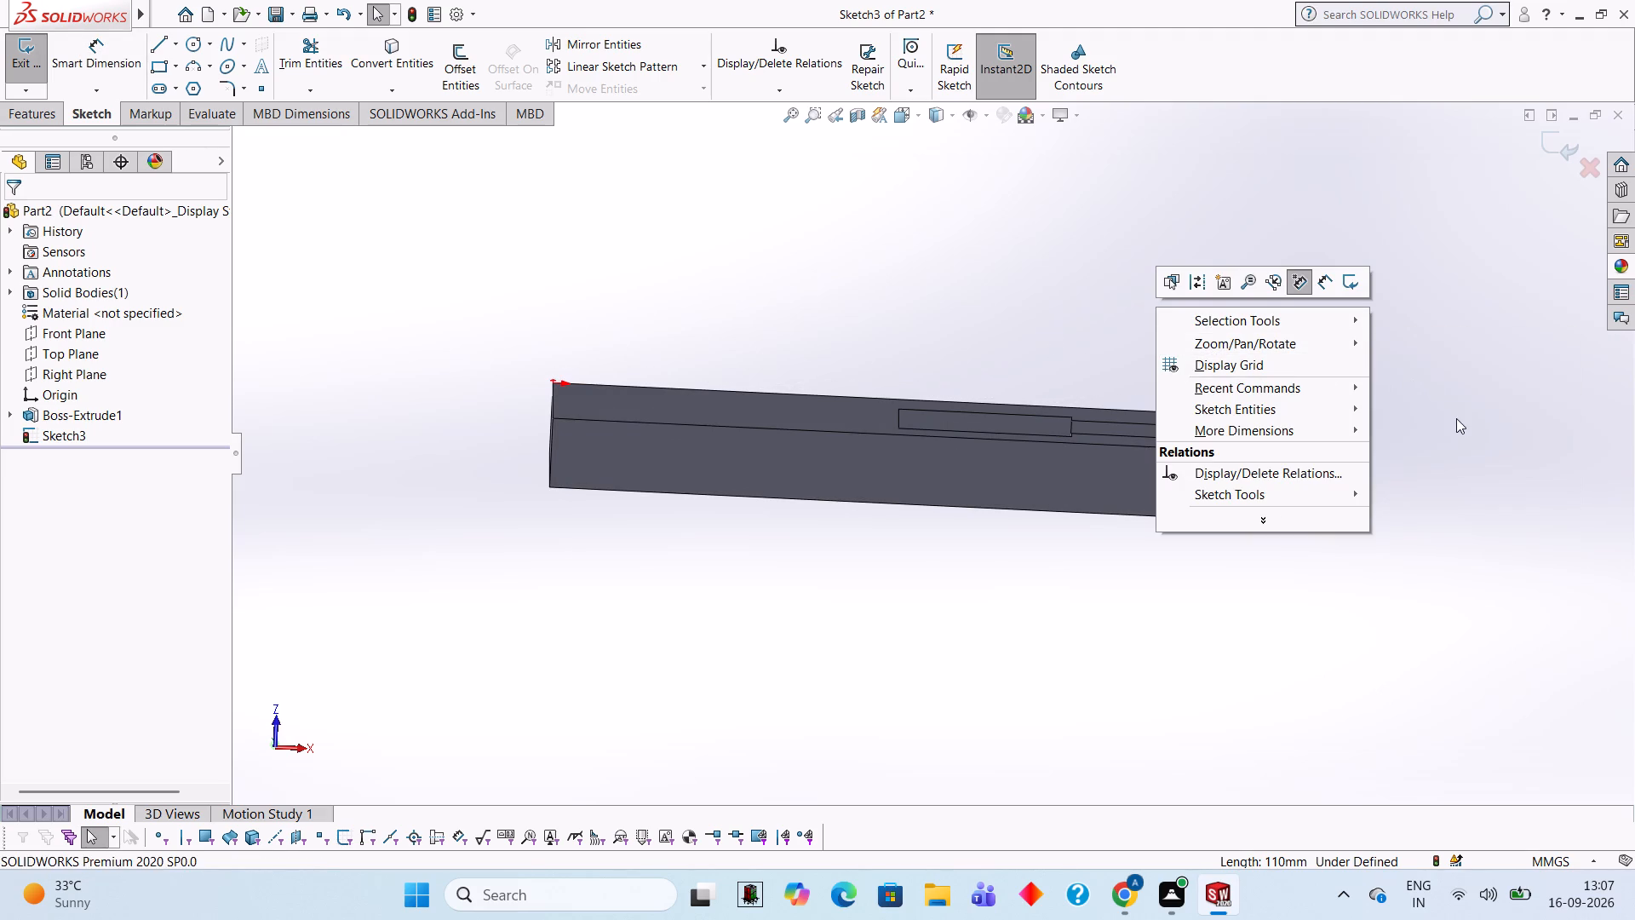
pyautogui.press('Escape')
pyautogui.press('Escape')
pyautogui.click(875, 470)
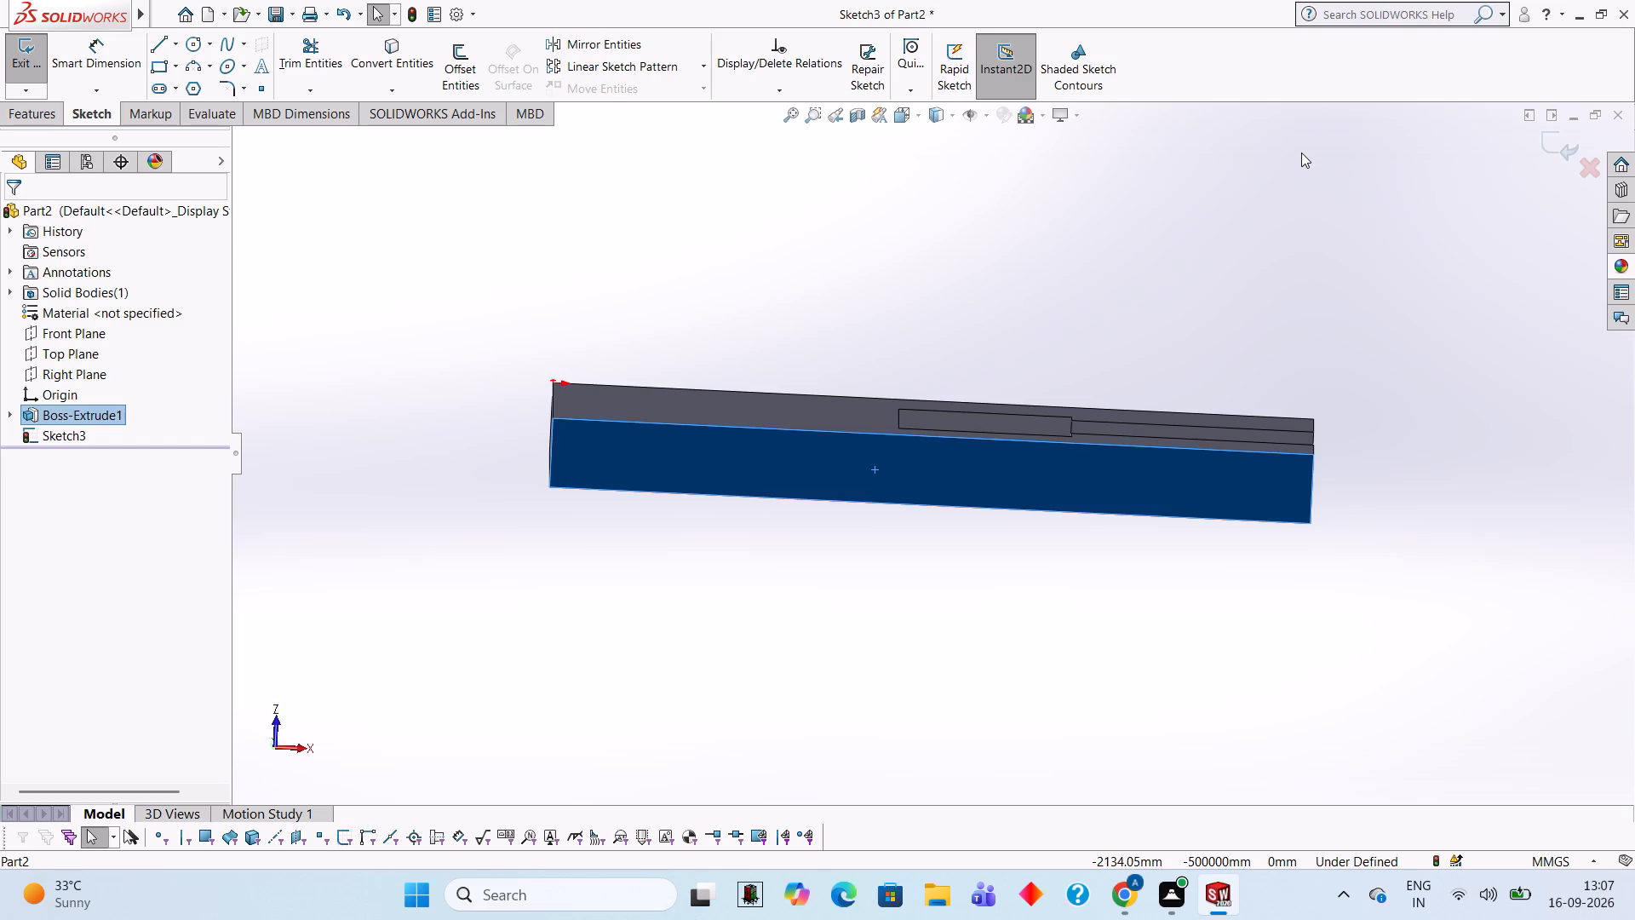
pyautogui.doubleClick(1107, 458)
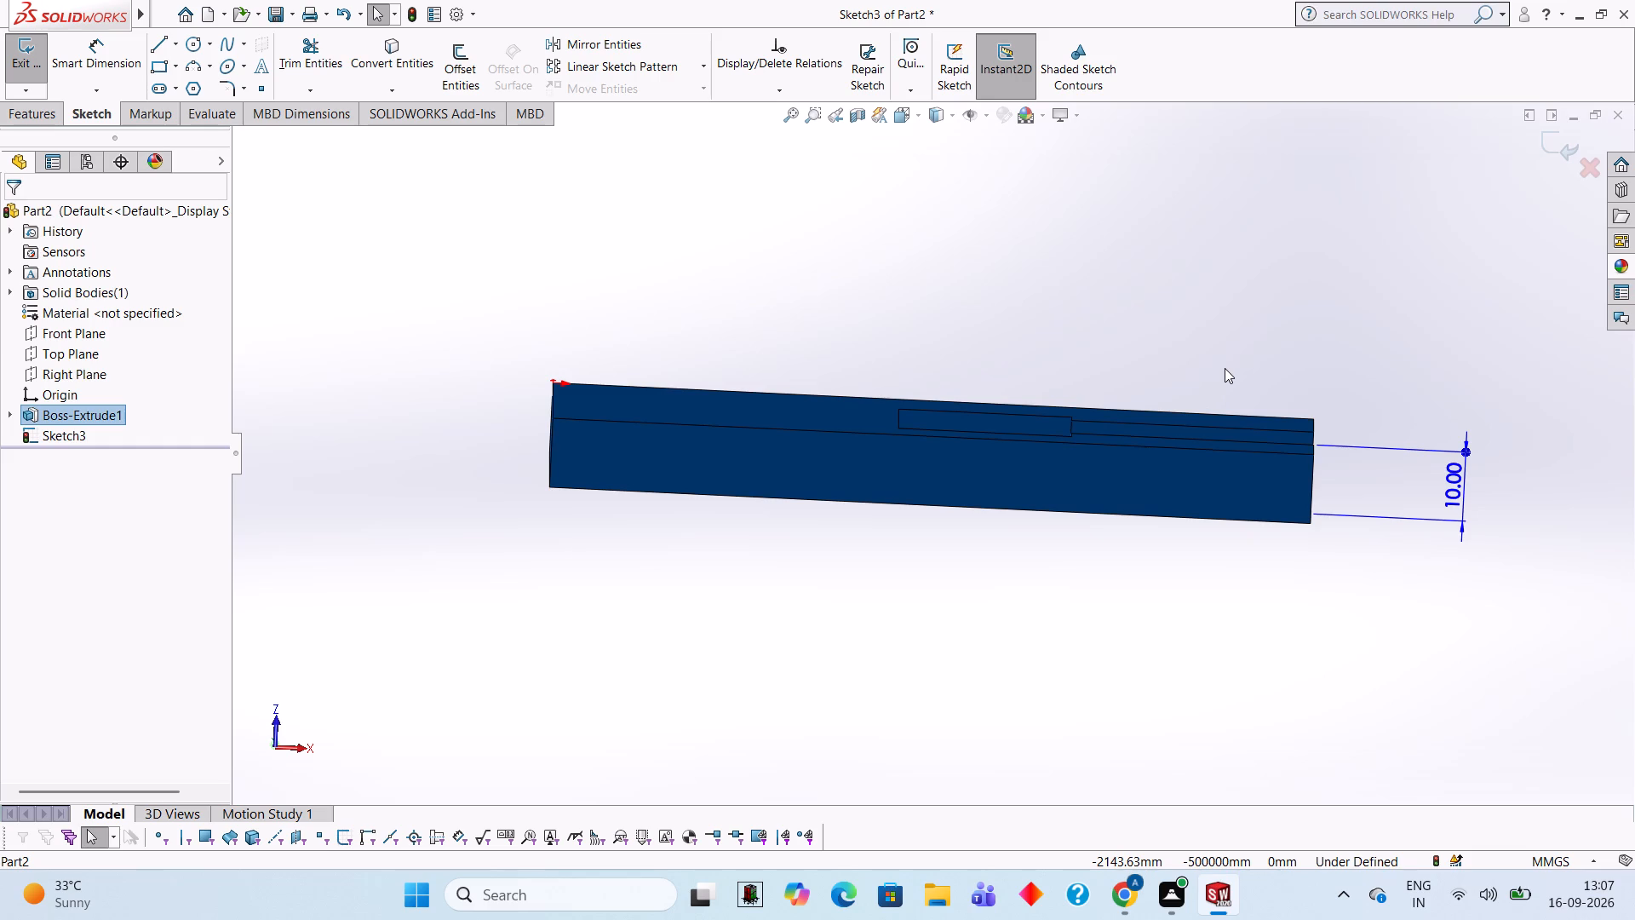
# Undo the creation of the empty end block sketch.
pyautogui.hotkey('ctrl', 'z')
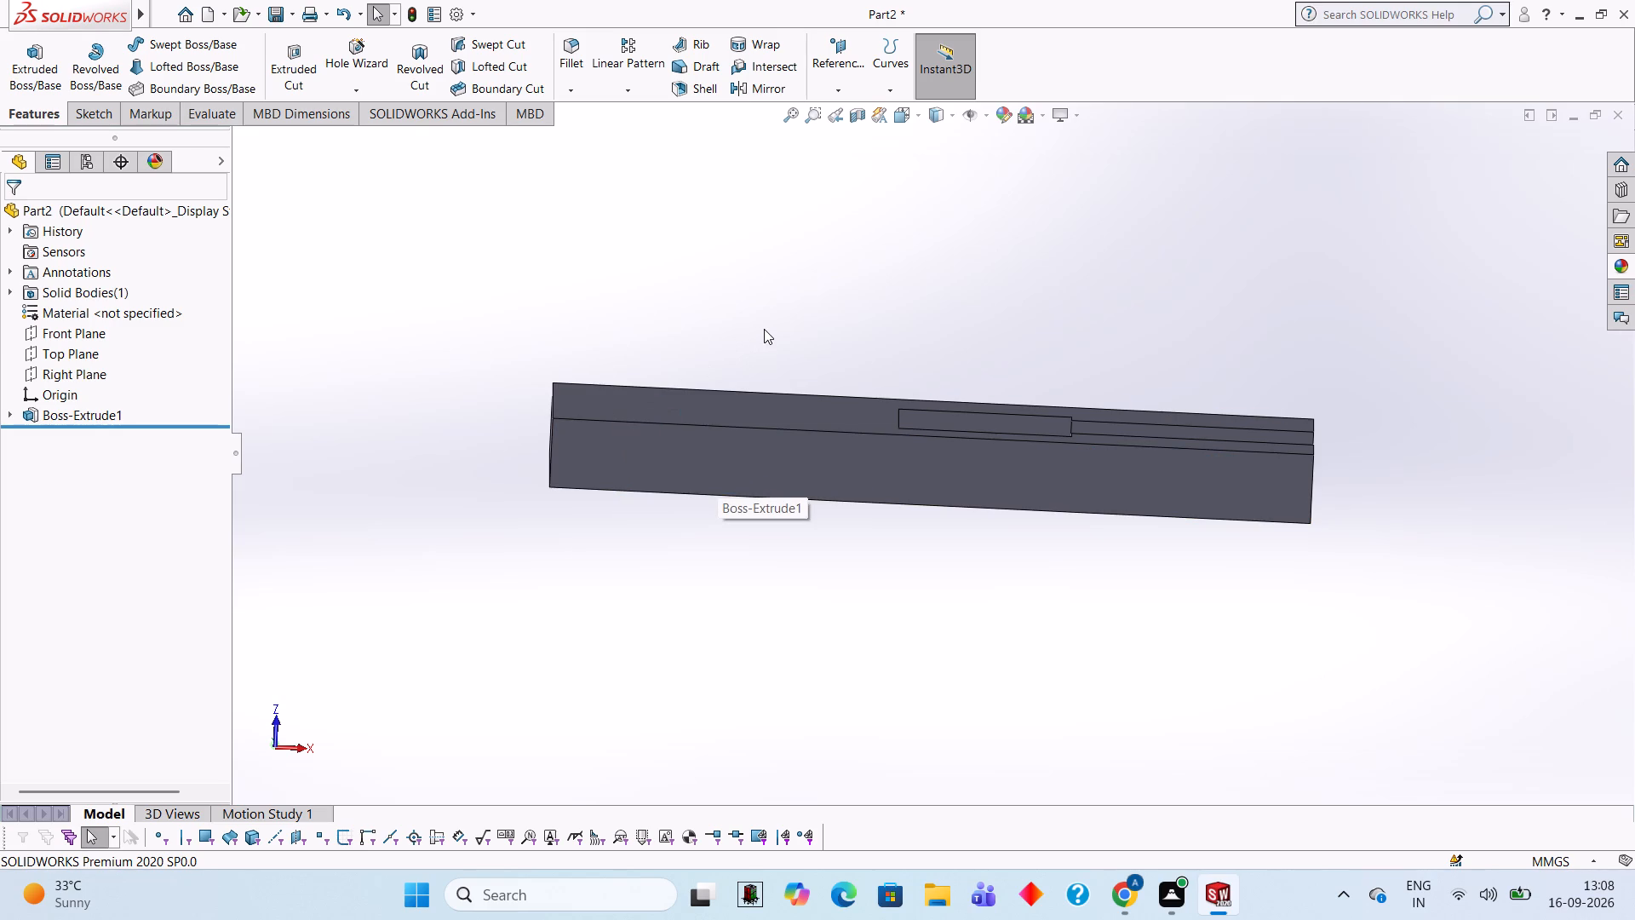
# Start a new sketch on the base's large slotted front face.
pyautogui.rightClick(1035, 246)
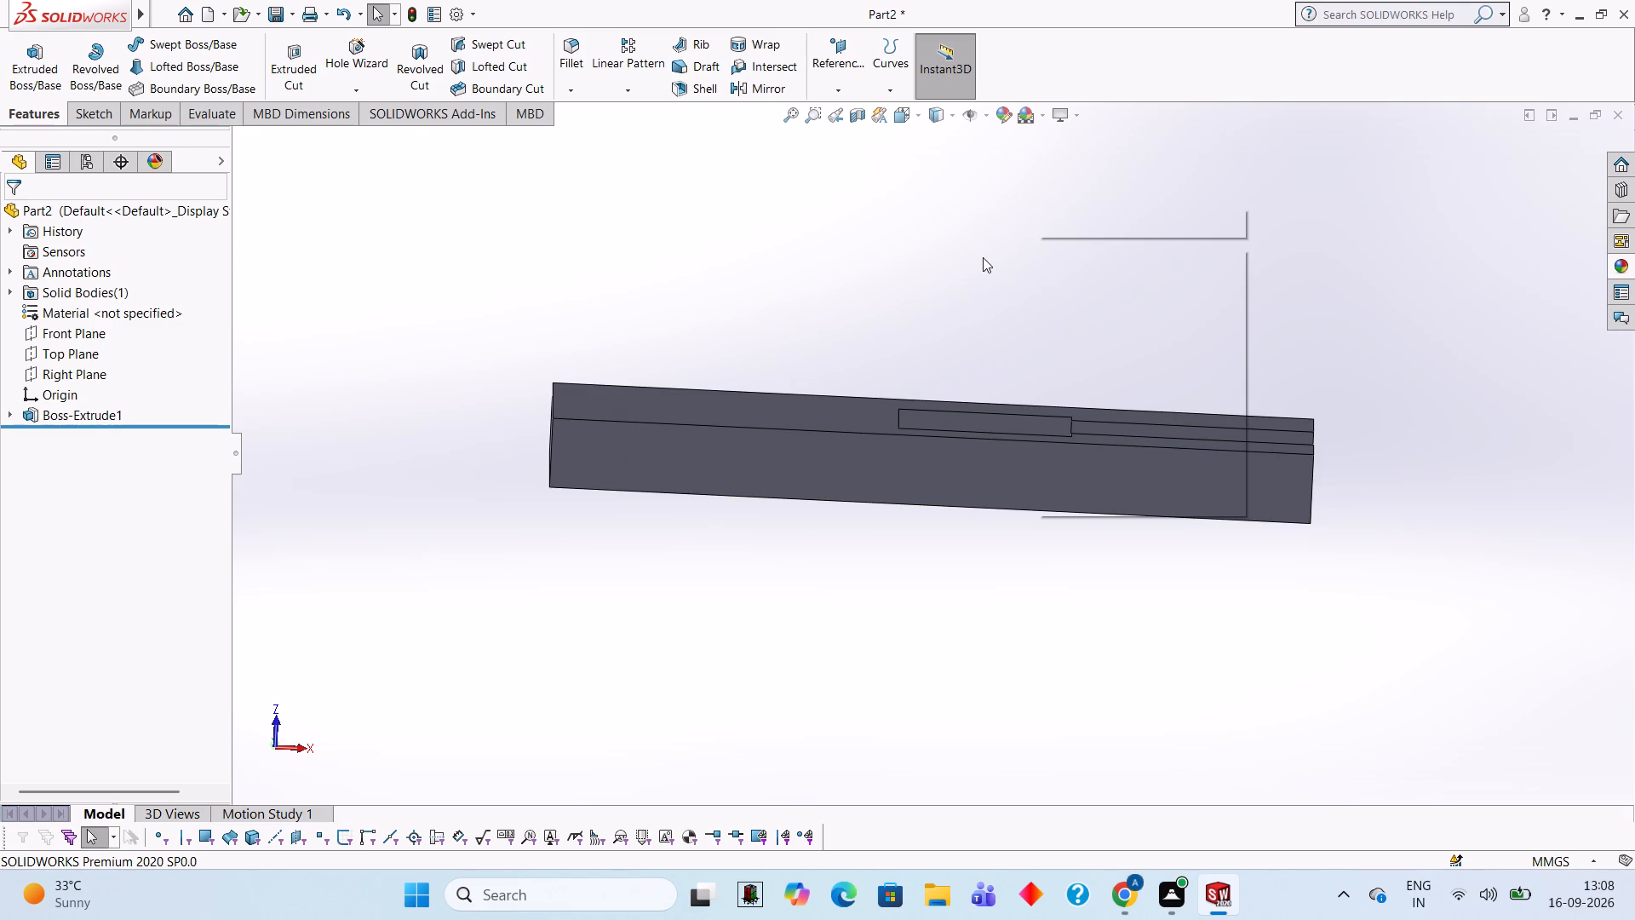
pyautogui.click(983, 257)
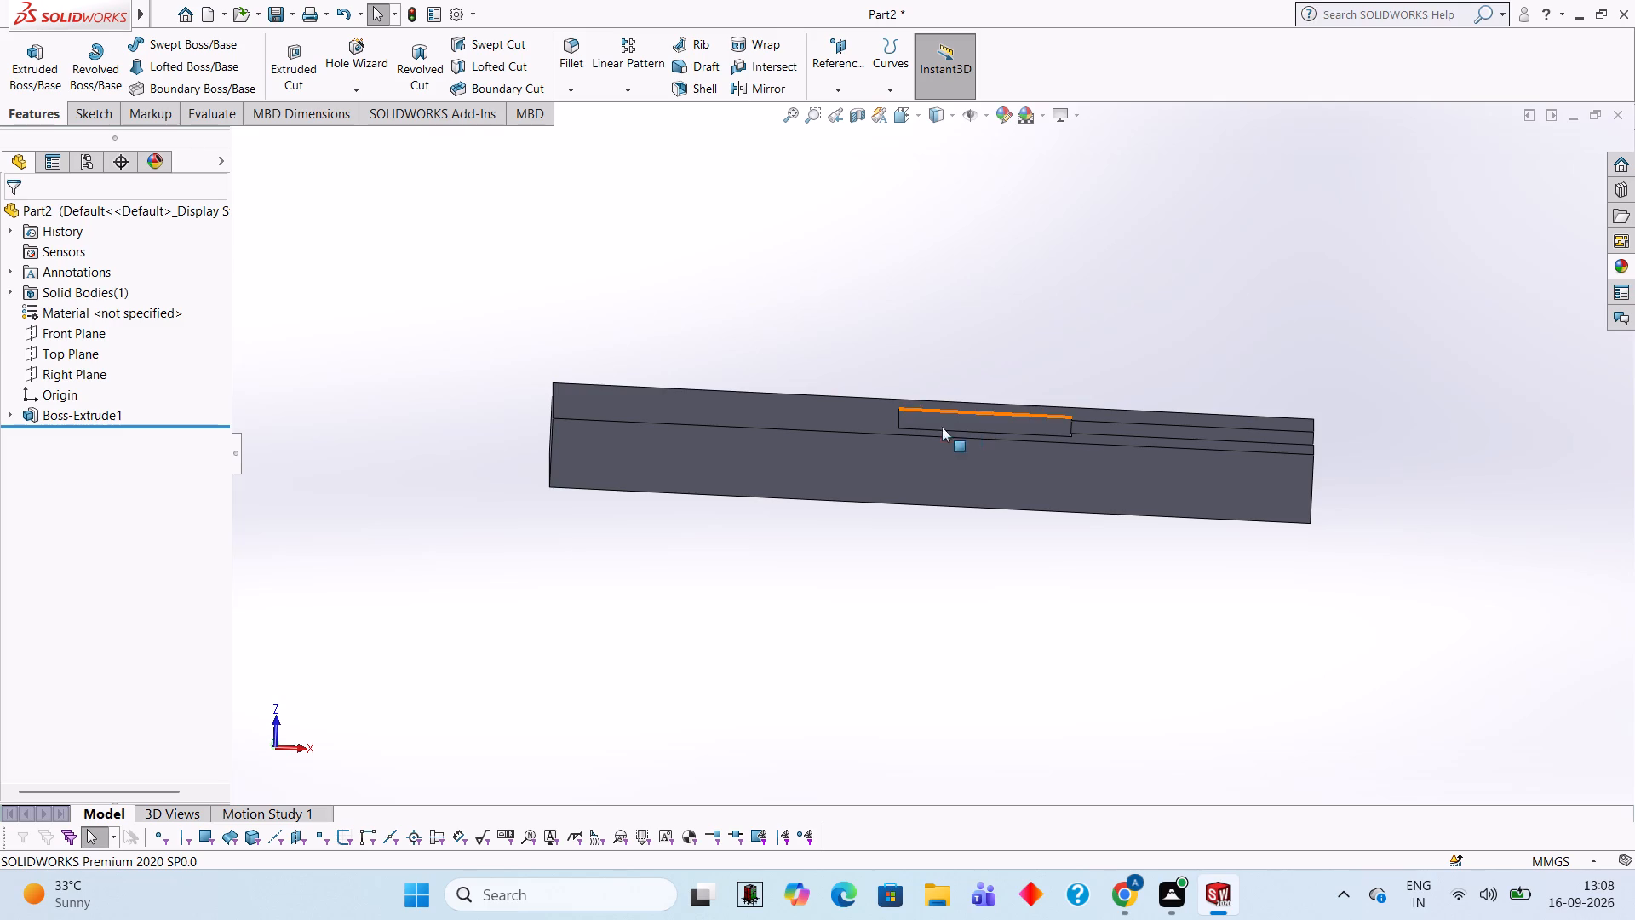
pyautogui.rightClick(1255, 182)
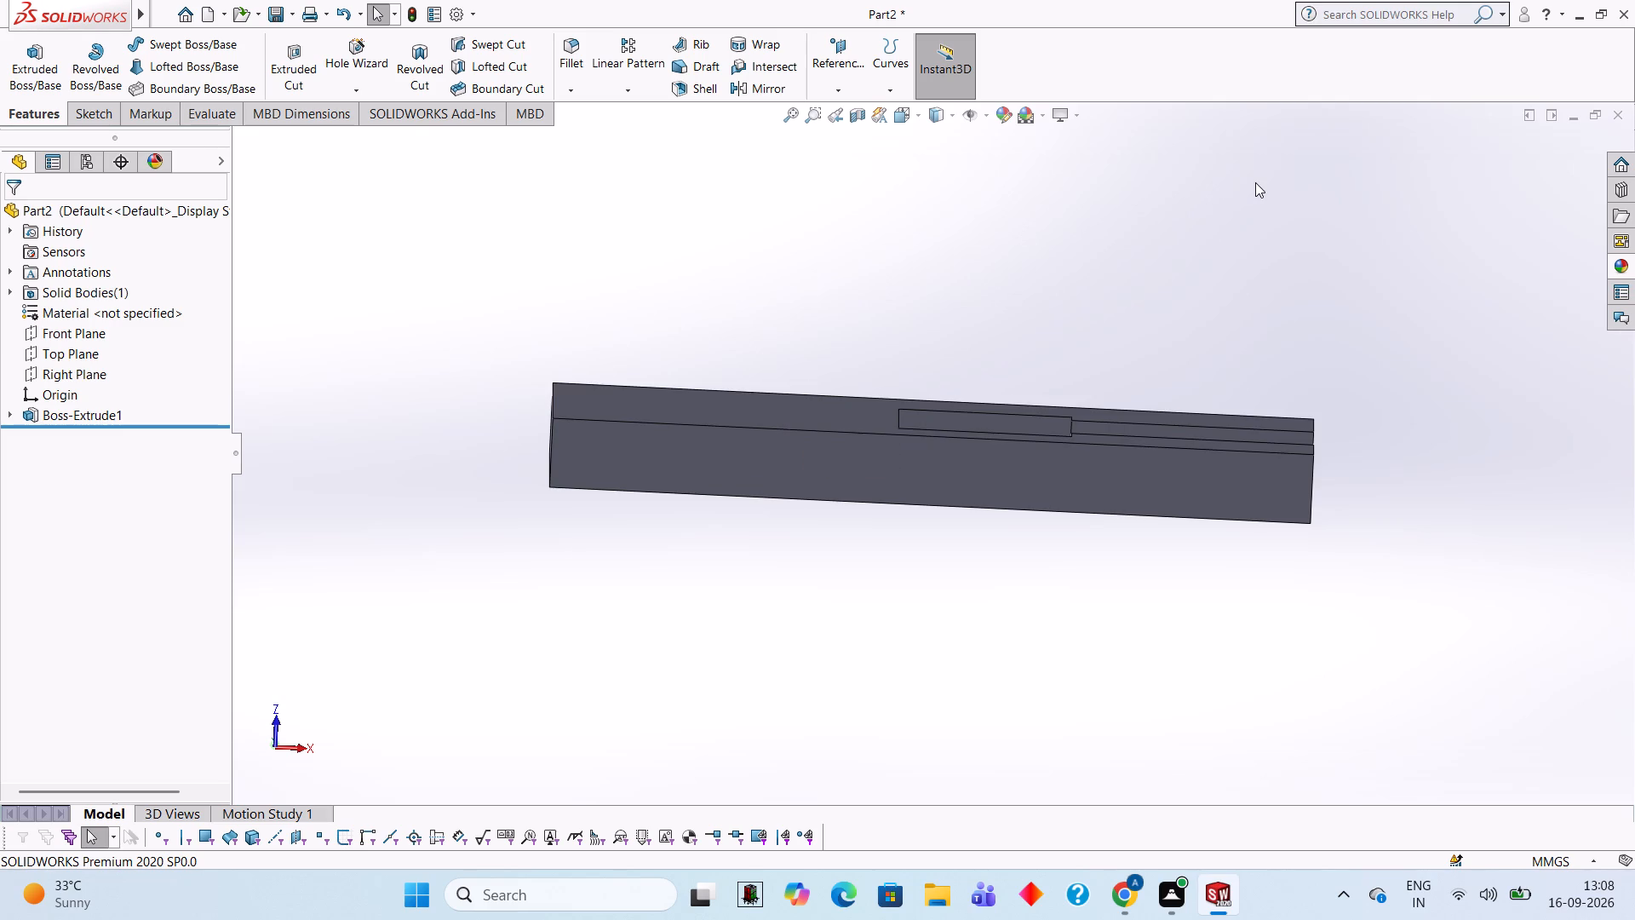
pyautogui.click(1324, 256)
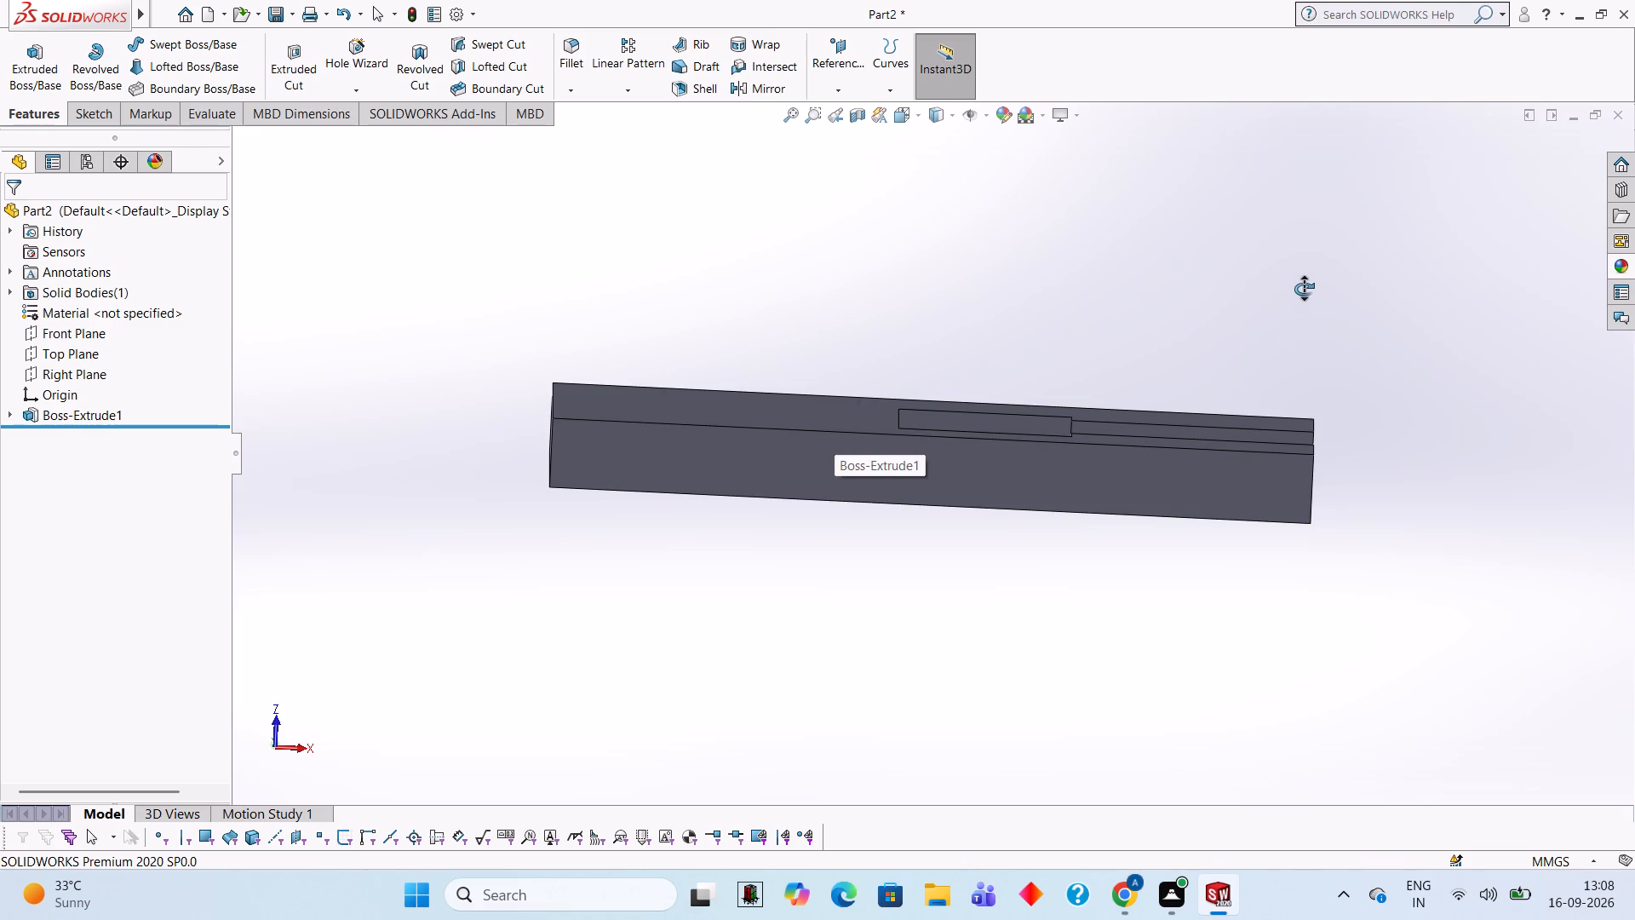
pyautogui.moveTo(1304, 289); pyautogui.dragTo(1311, 552)
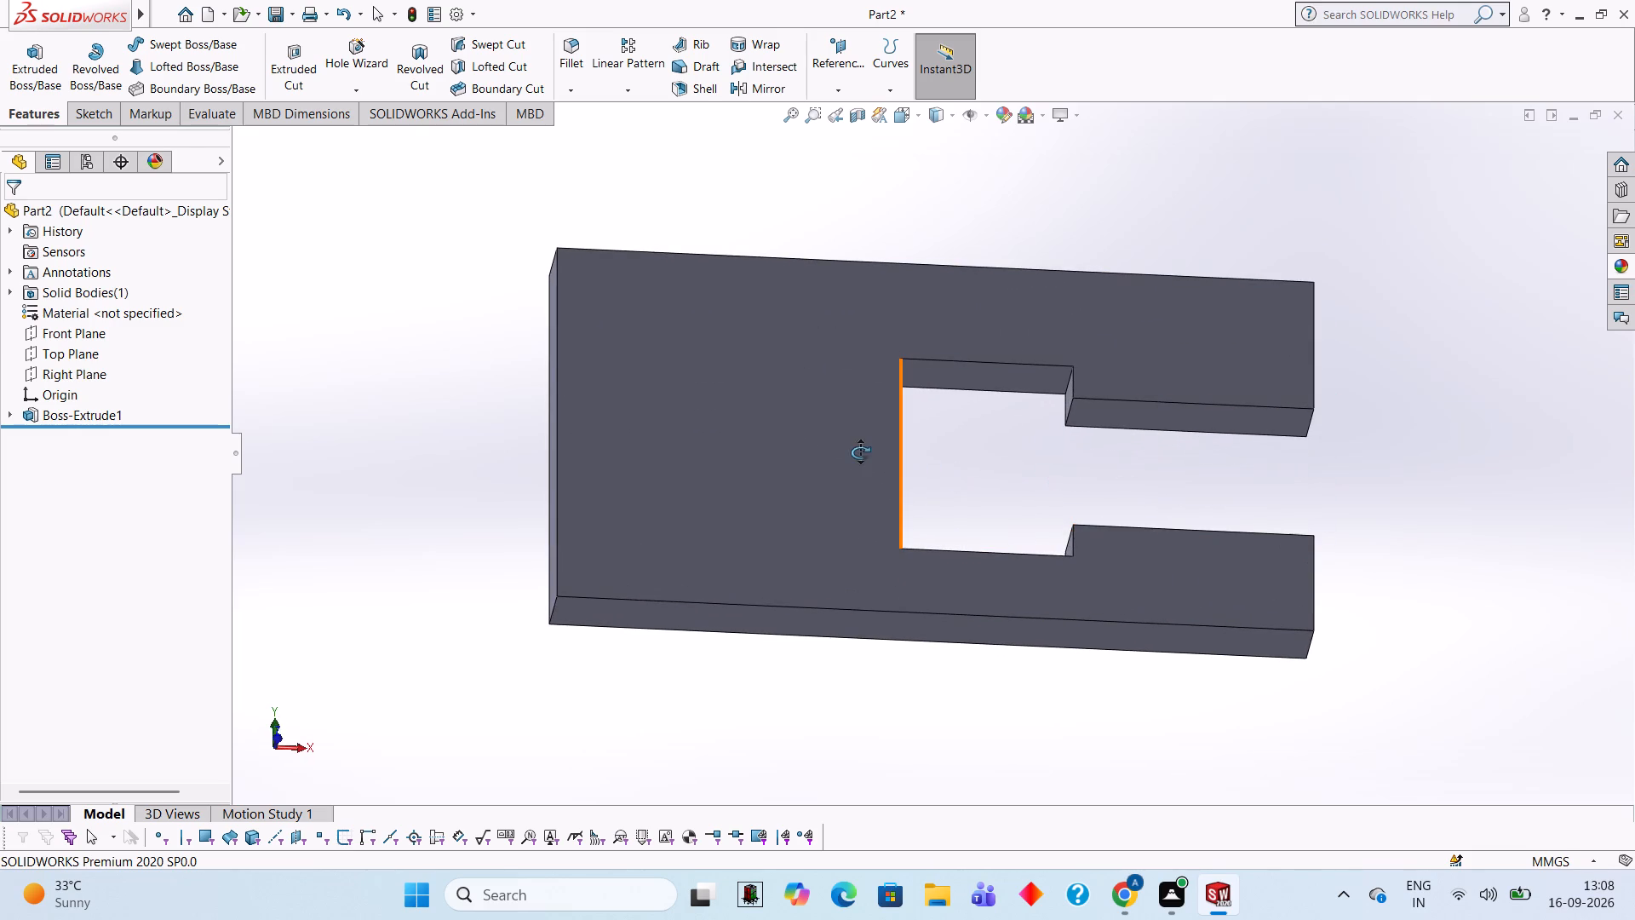
pyautogui.click(754, 458)
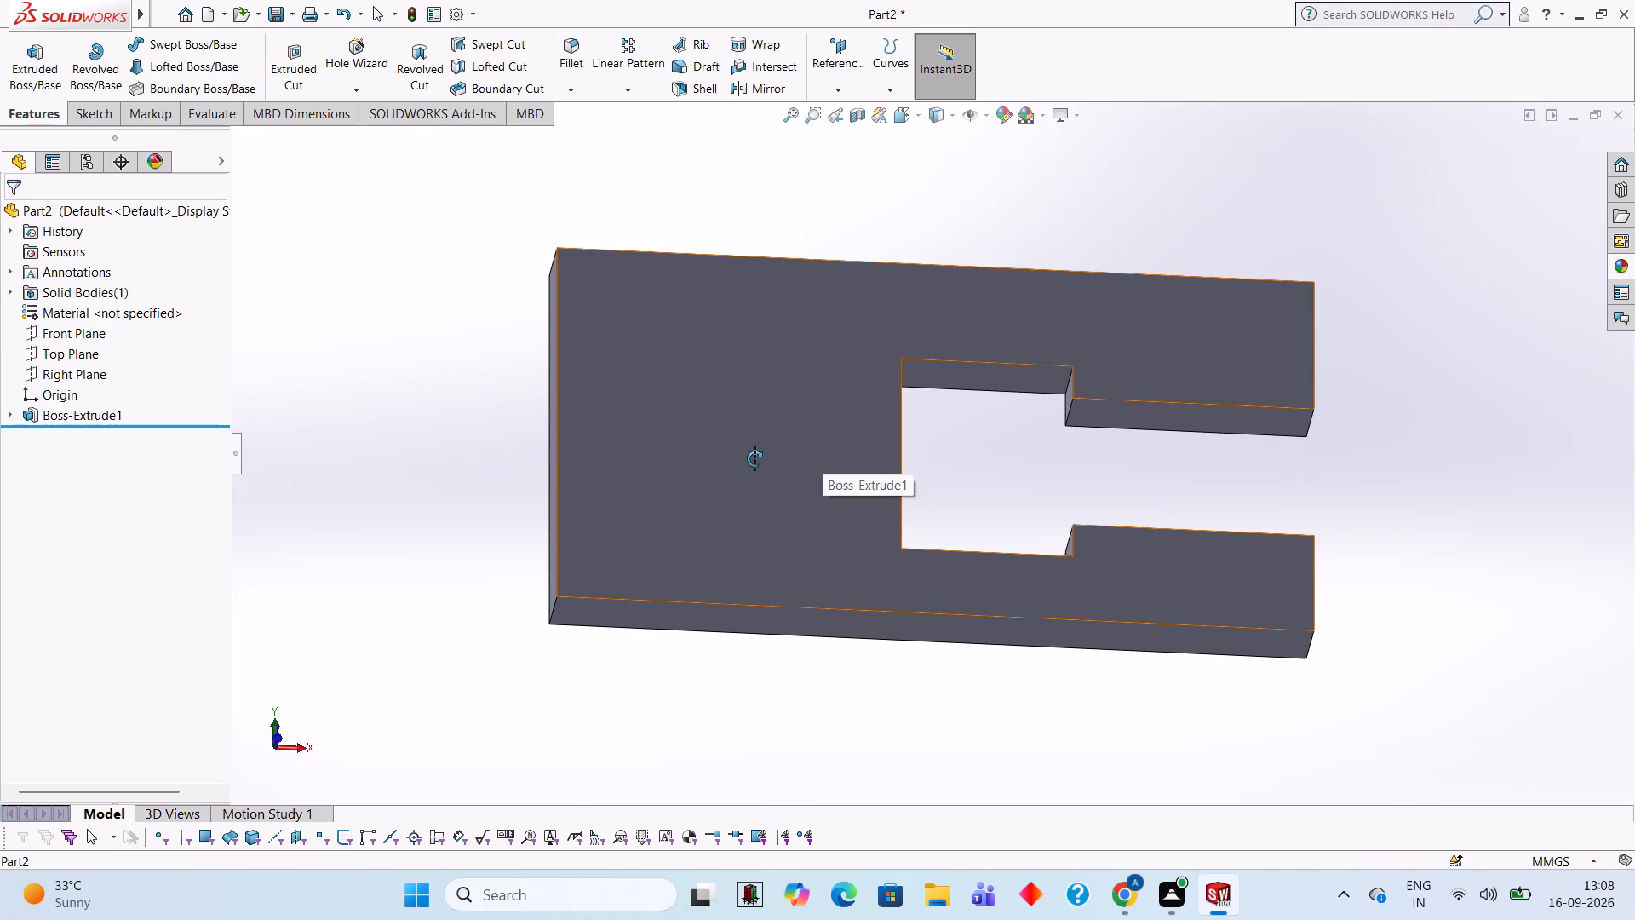
pyautogui.press('Escape')
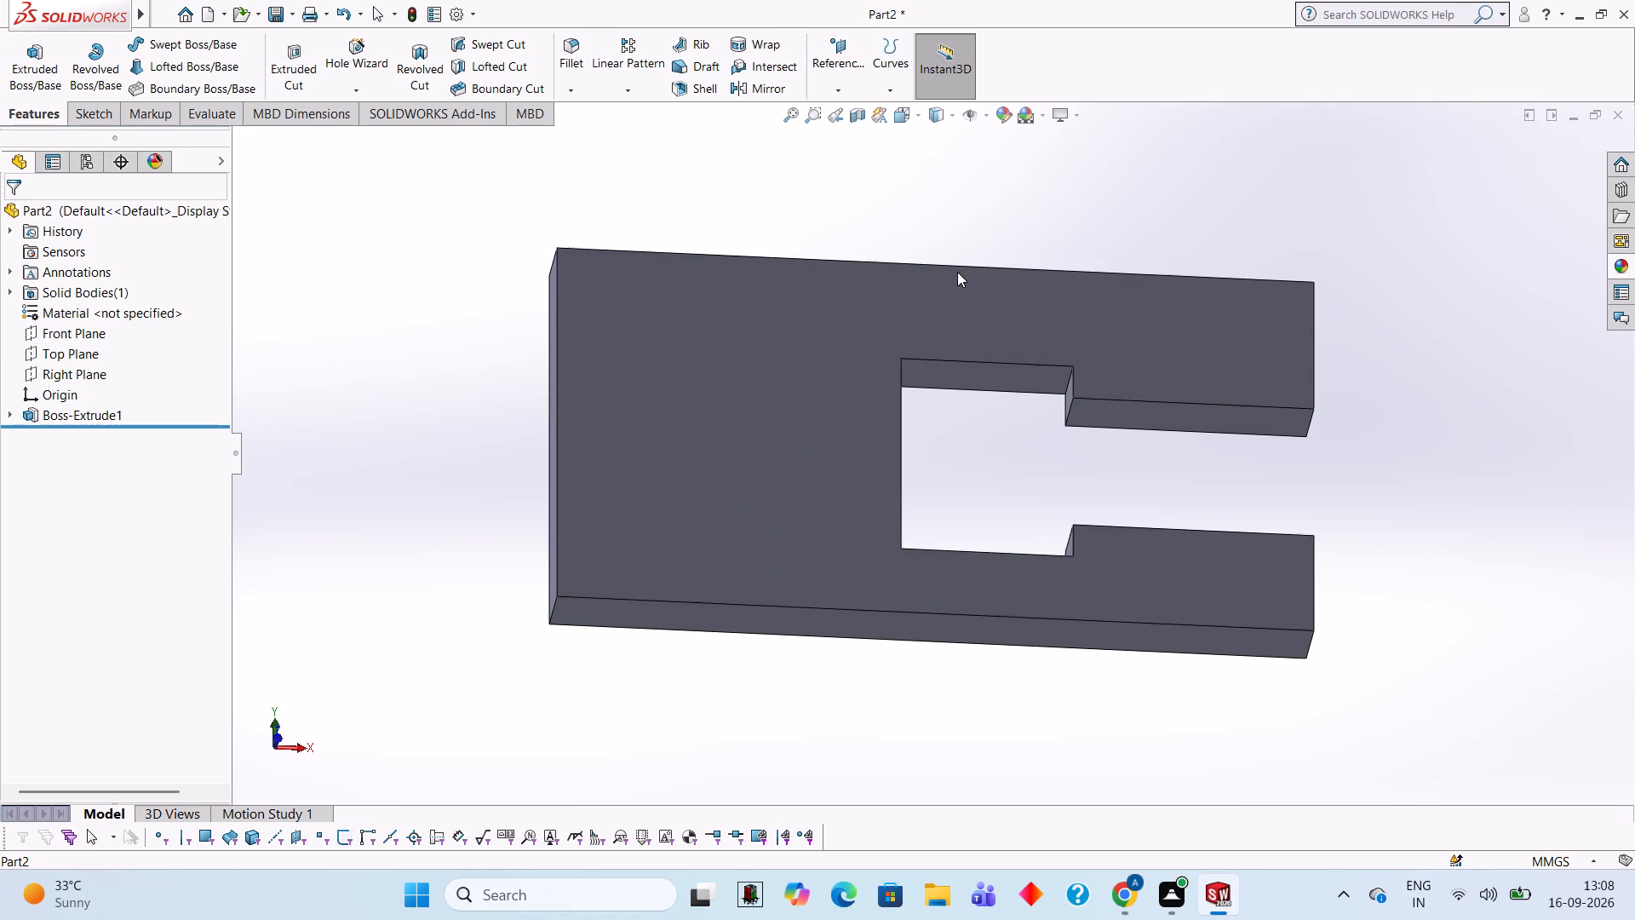
pyautogui.click(623, 470)
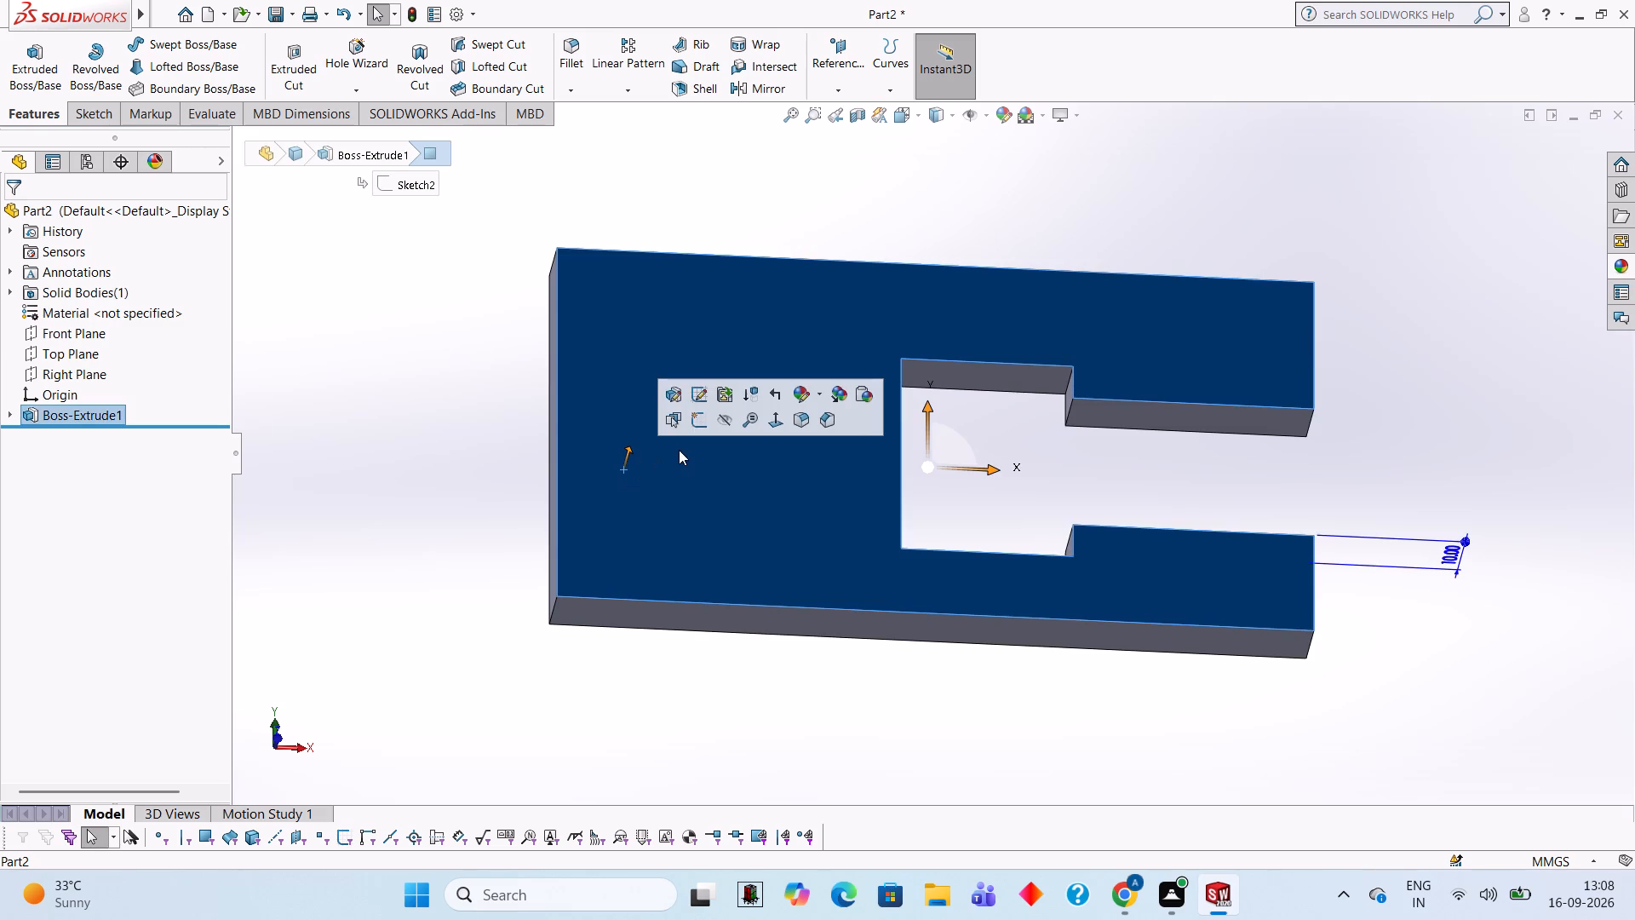
pyautogui.click(694, 425)
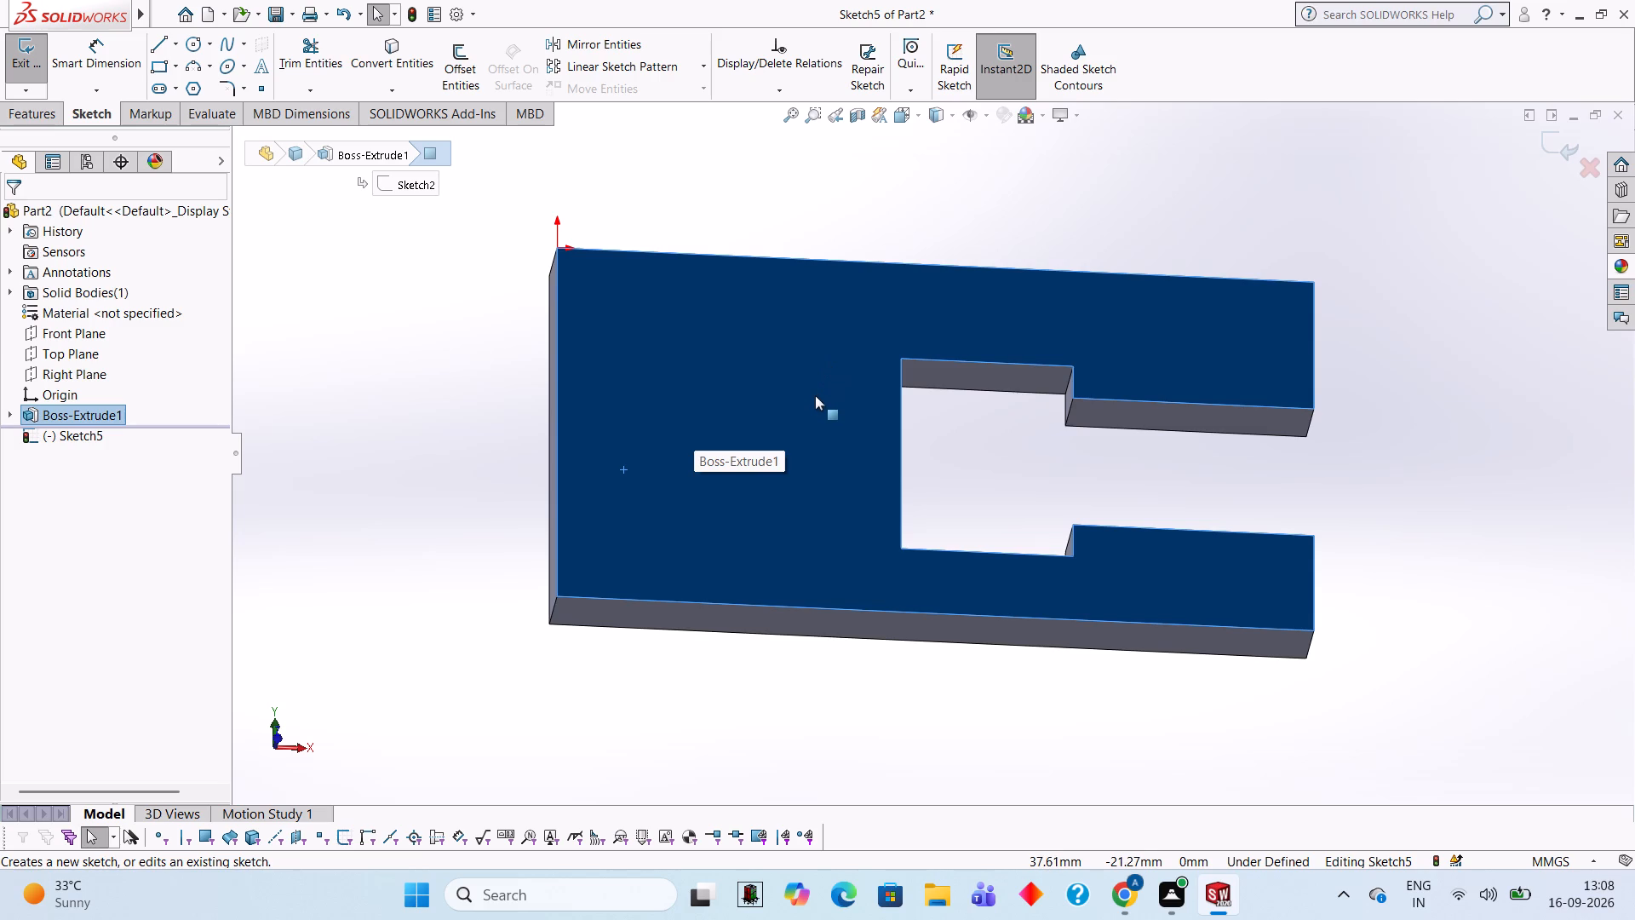
pyautogui.hotkey('ctrl', '8')
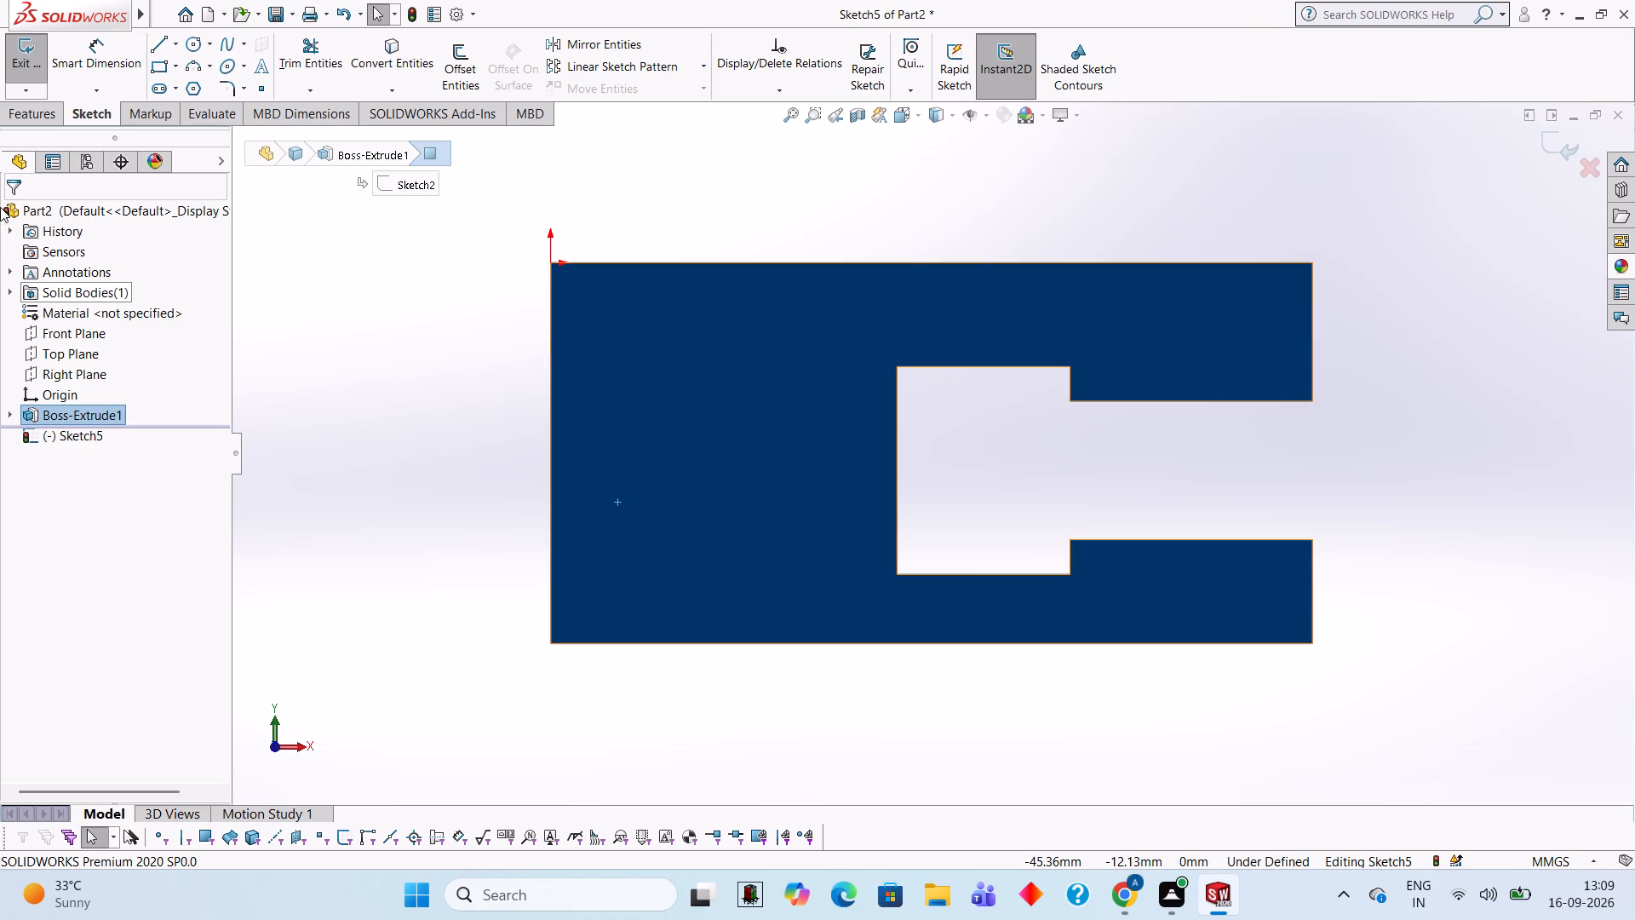
# Sketch a corner rectangle from the origin to the base's lower edge, spanning its full 55 mm height, and dimension its width as 30 mm.
pyautogui.click(155, 75)
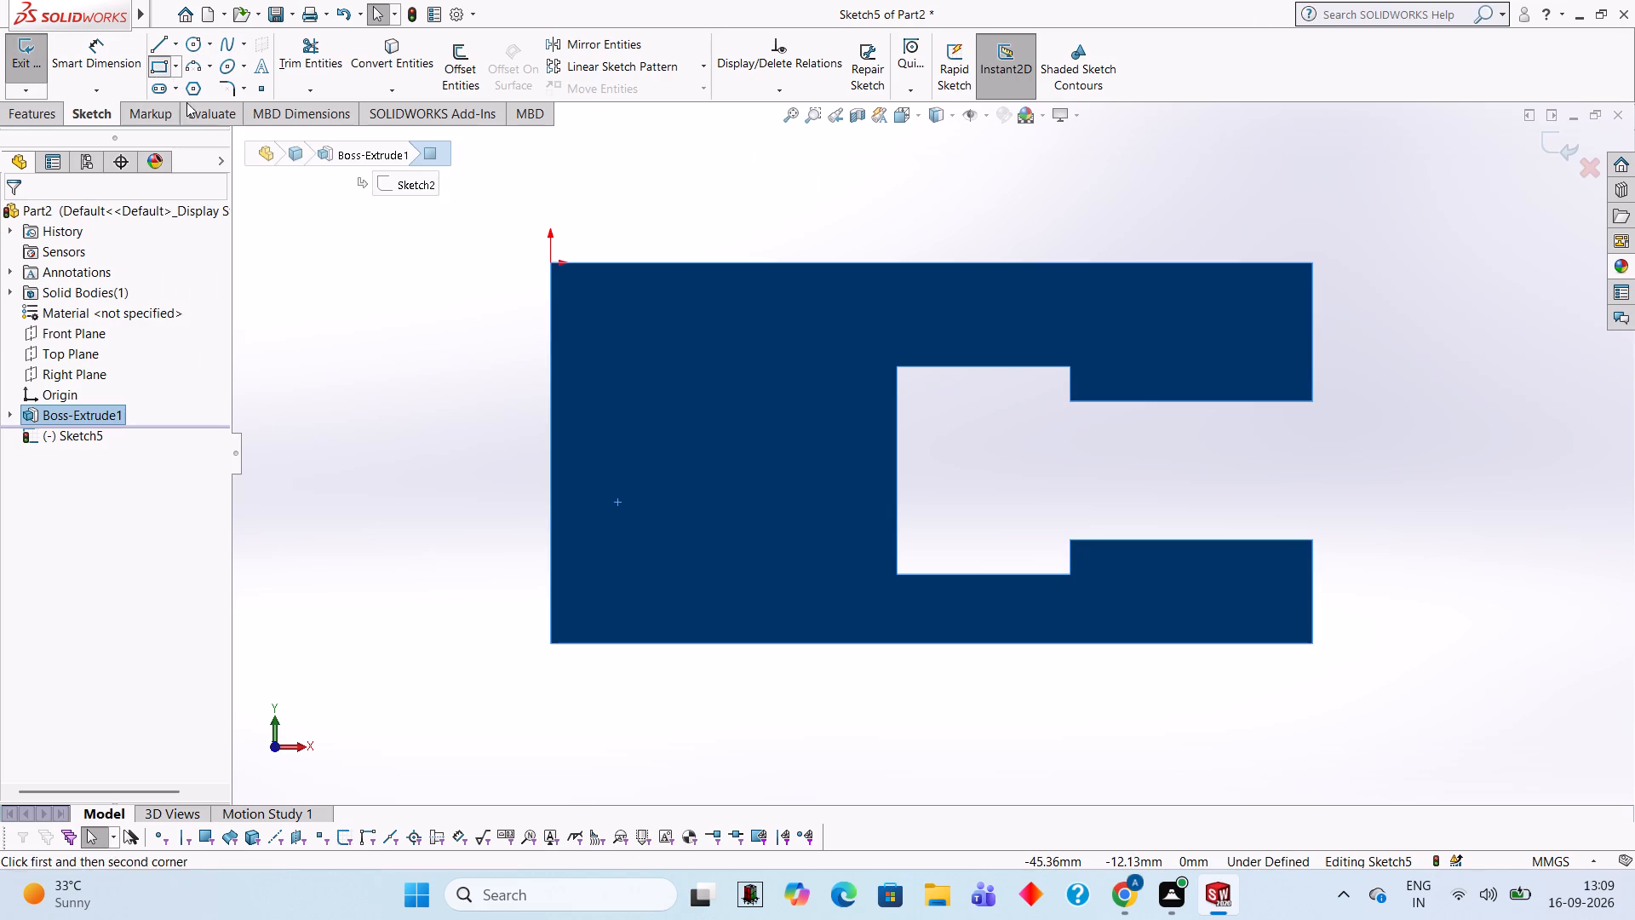
pyautogui.click(548, 266)
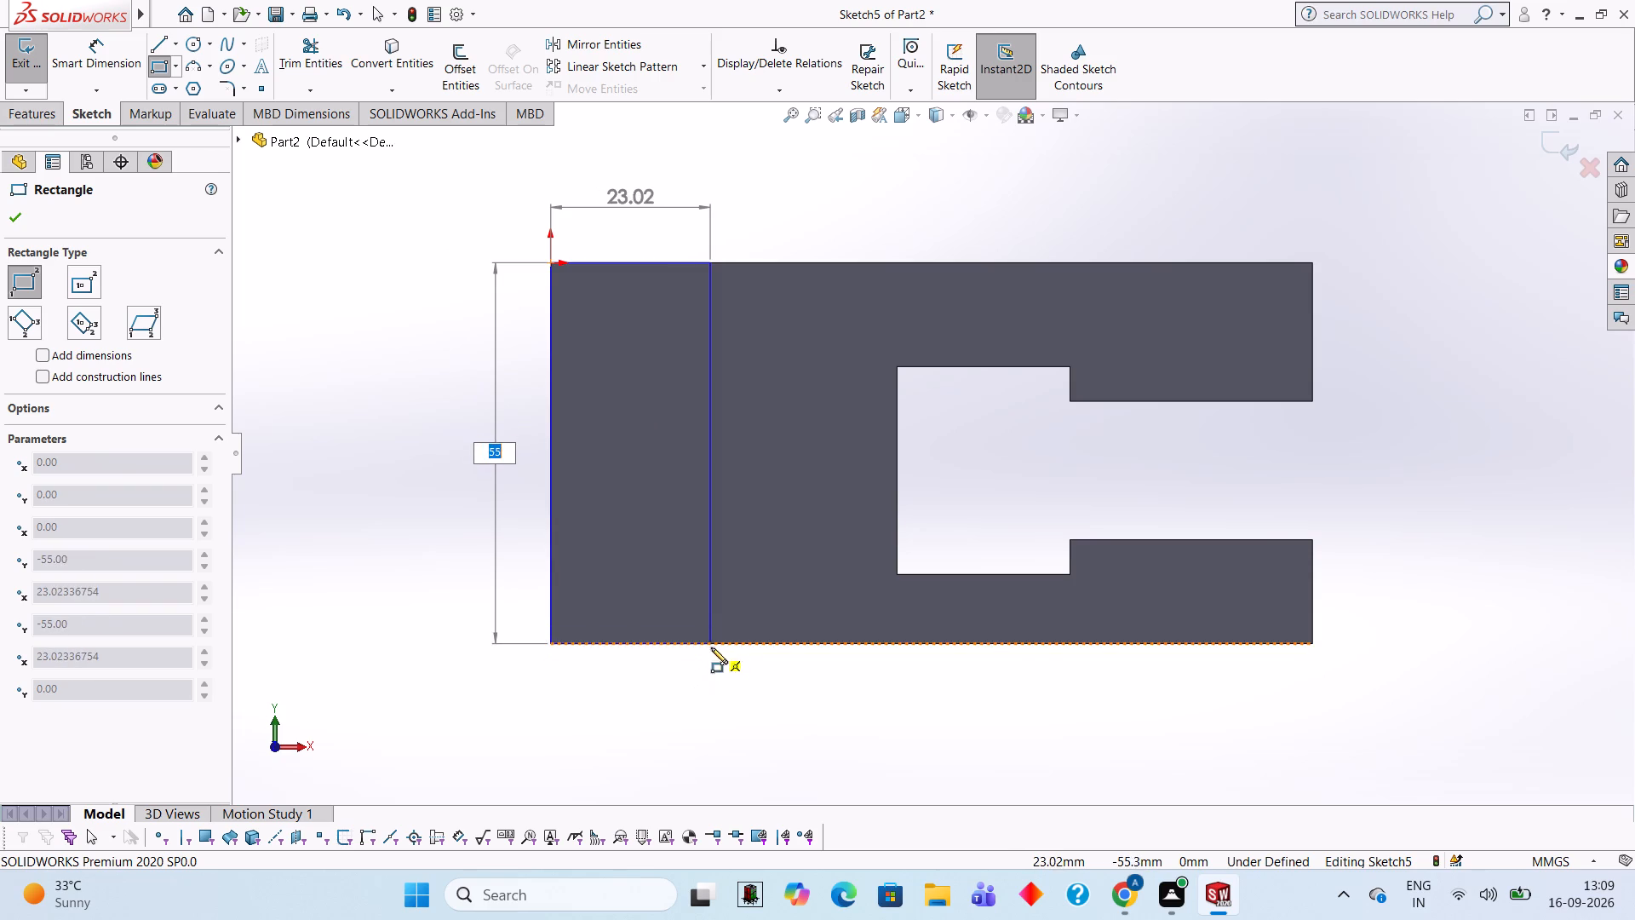
pyautogui.click(732, 641)
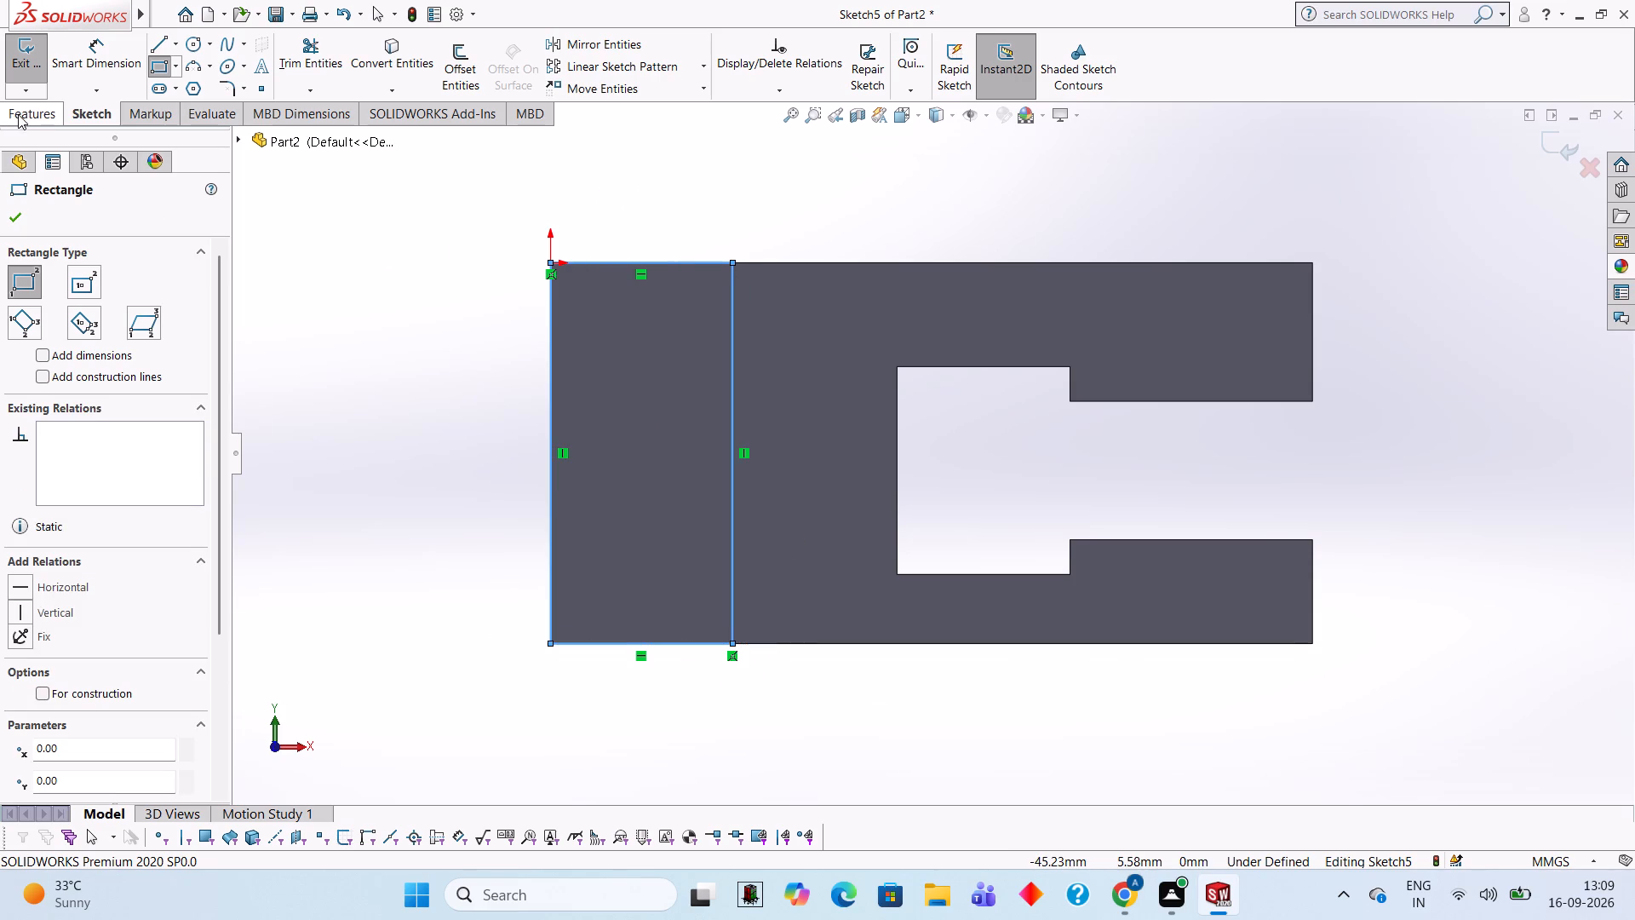
pyautogui.click(81, 59)
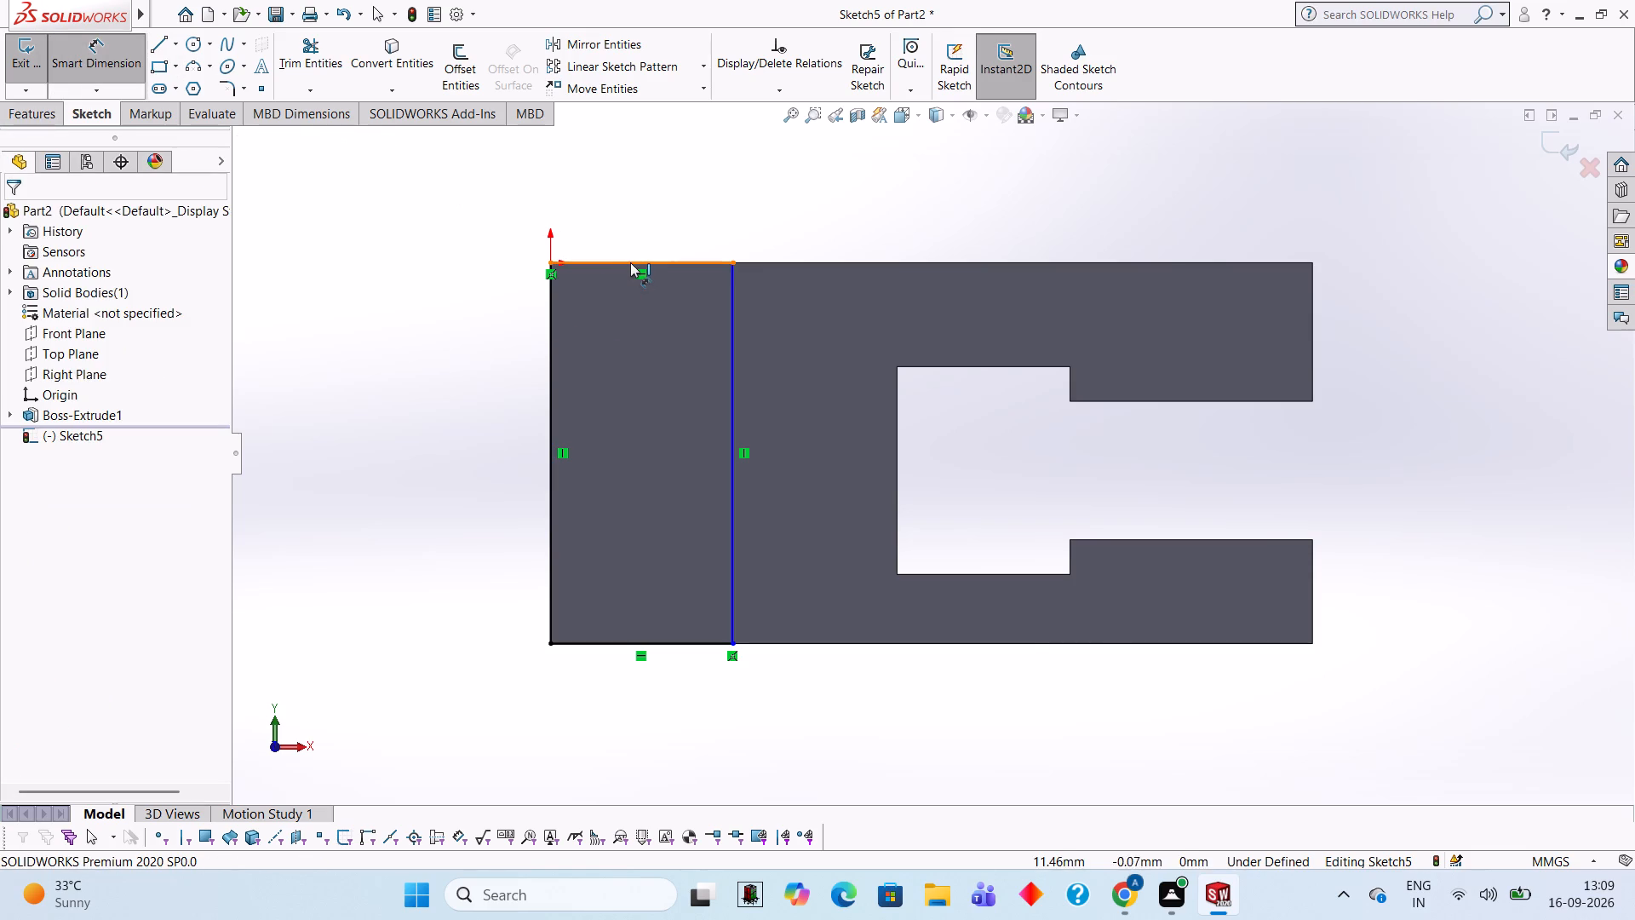
pyautogui.click(630, 262)
pyautogui.click(637, 174)
pyautogui.write('30')
pyautogui.press('Return')
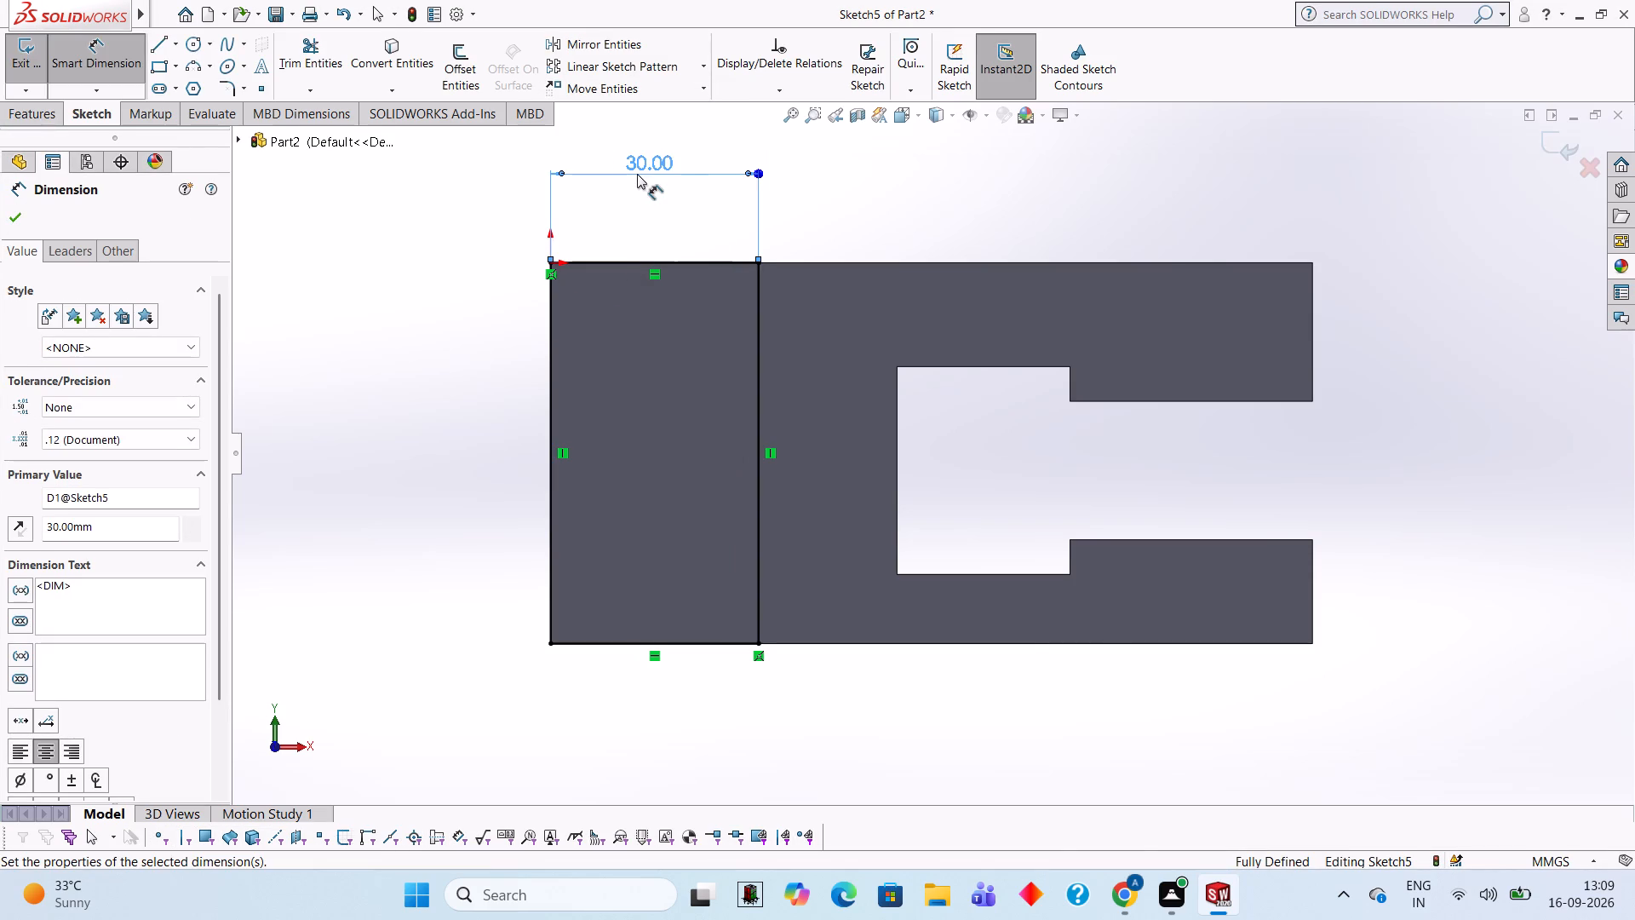
# Extrude the 30 mm wide rectangle as a merged boss with a blind depth of 25 mm from the sketch plane.
pyautogui.click(53, 107)
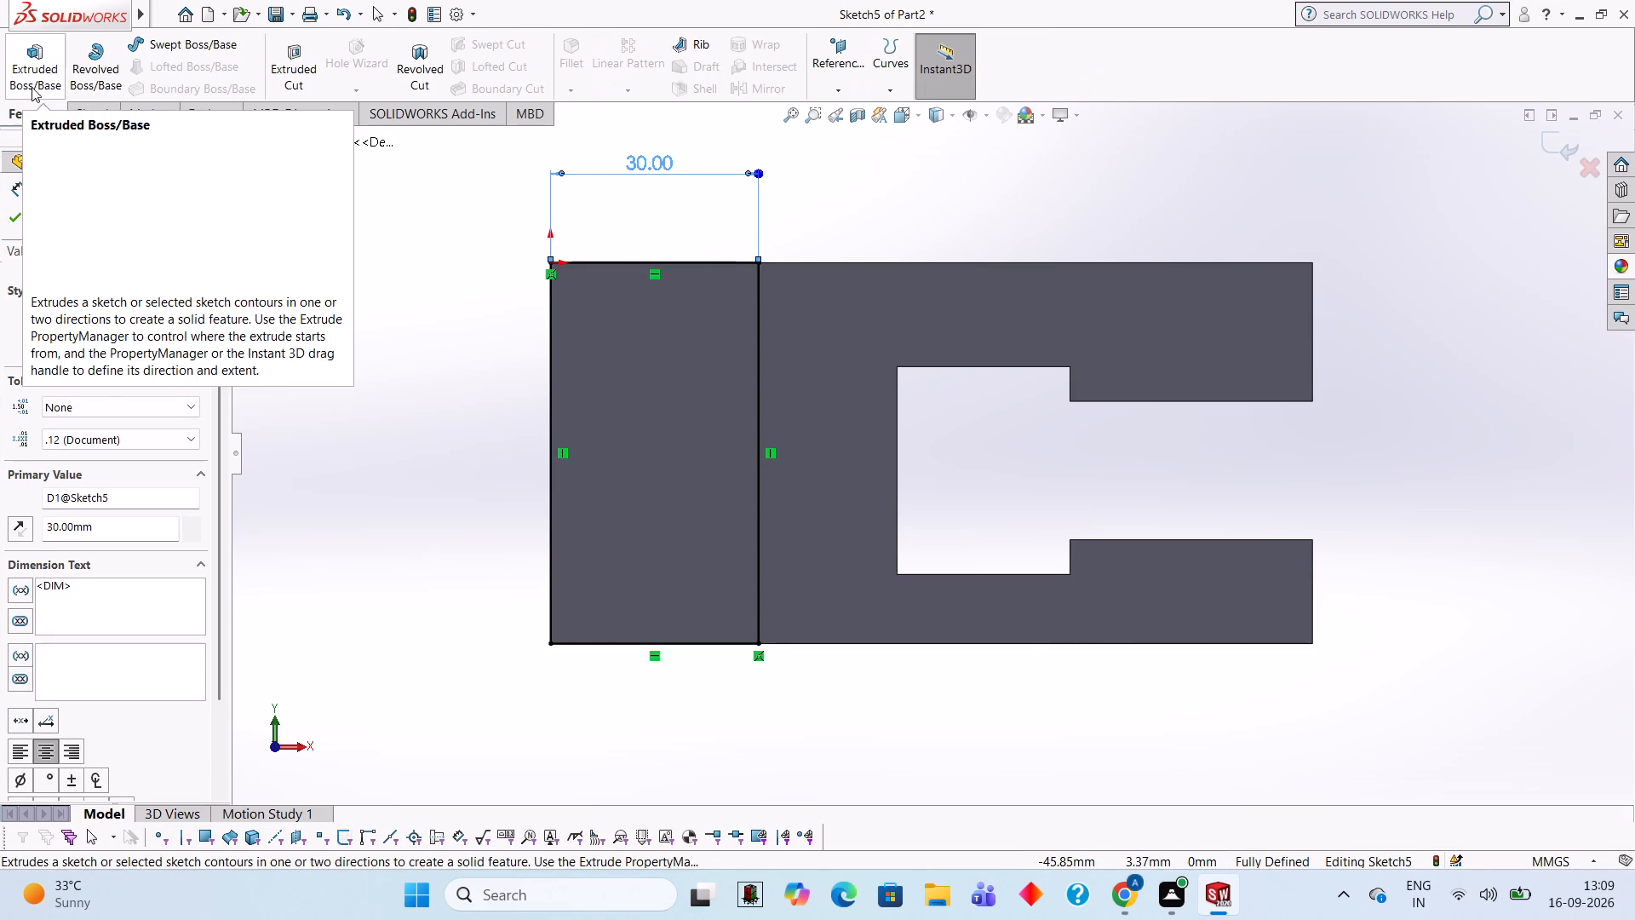
pyautogui.click(26, 80)
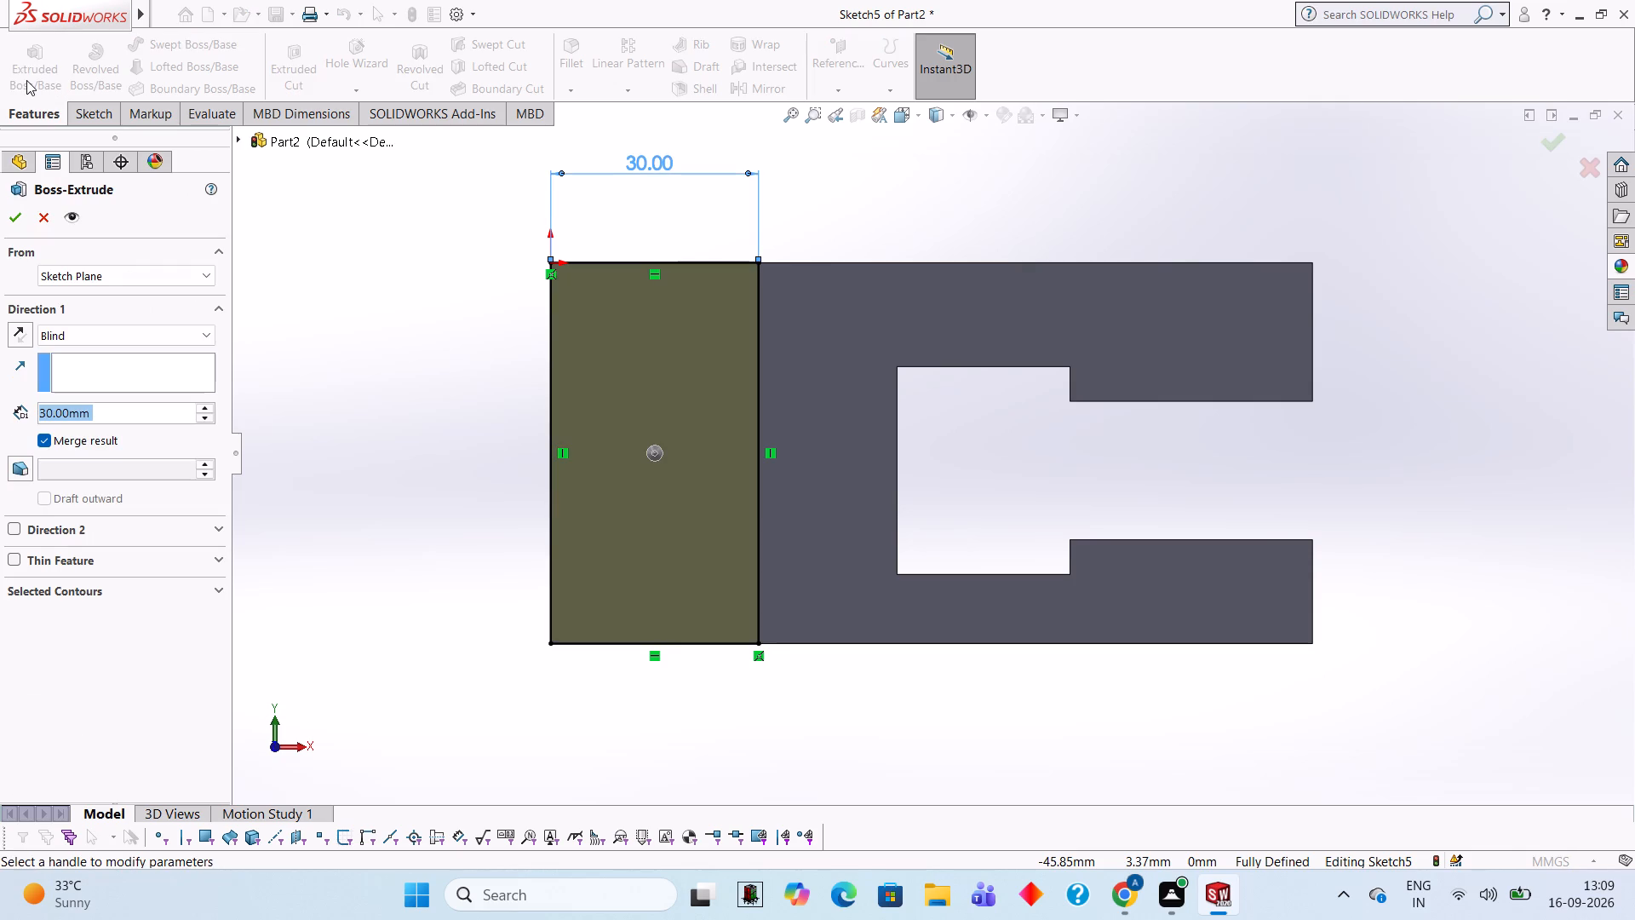
pyautogui.write('25')
pyautogui.press('Return')
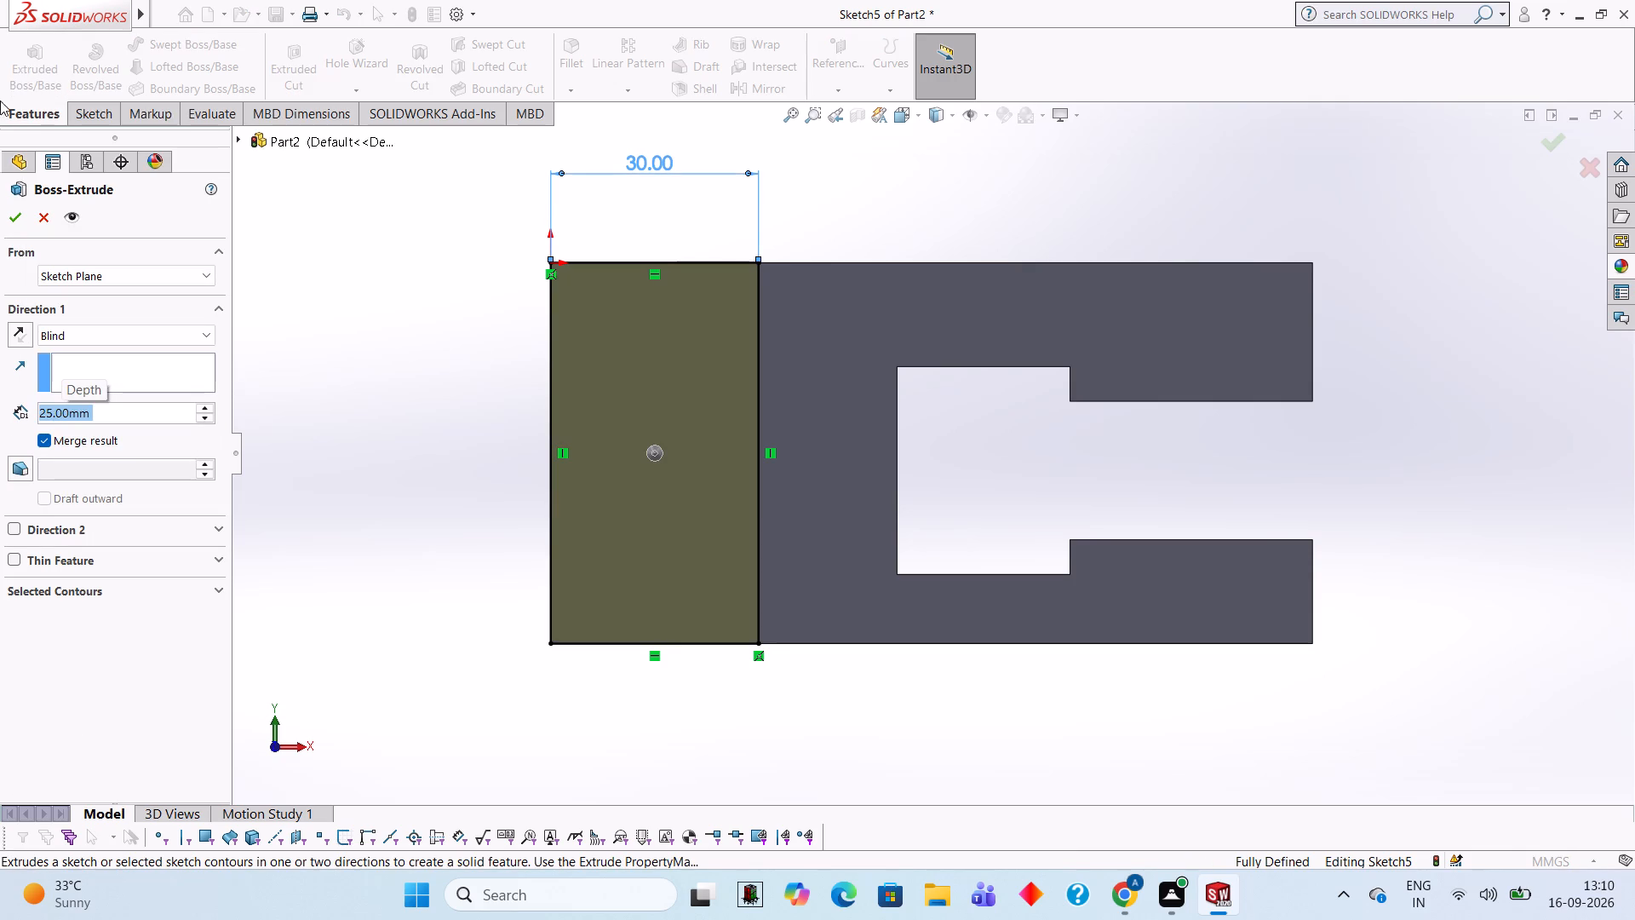
pyautogui.click(14, 213)
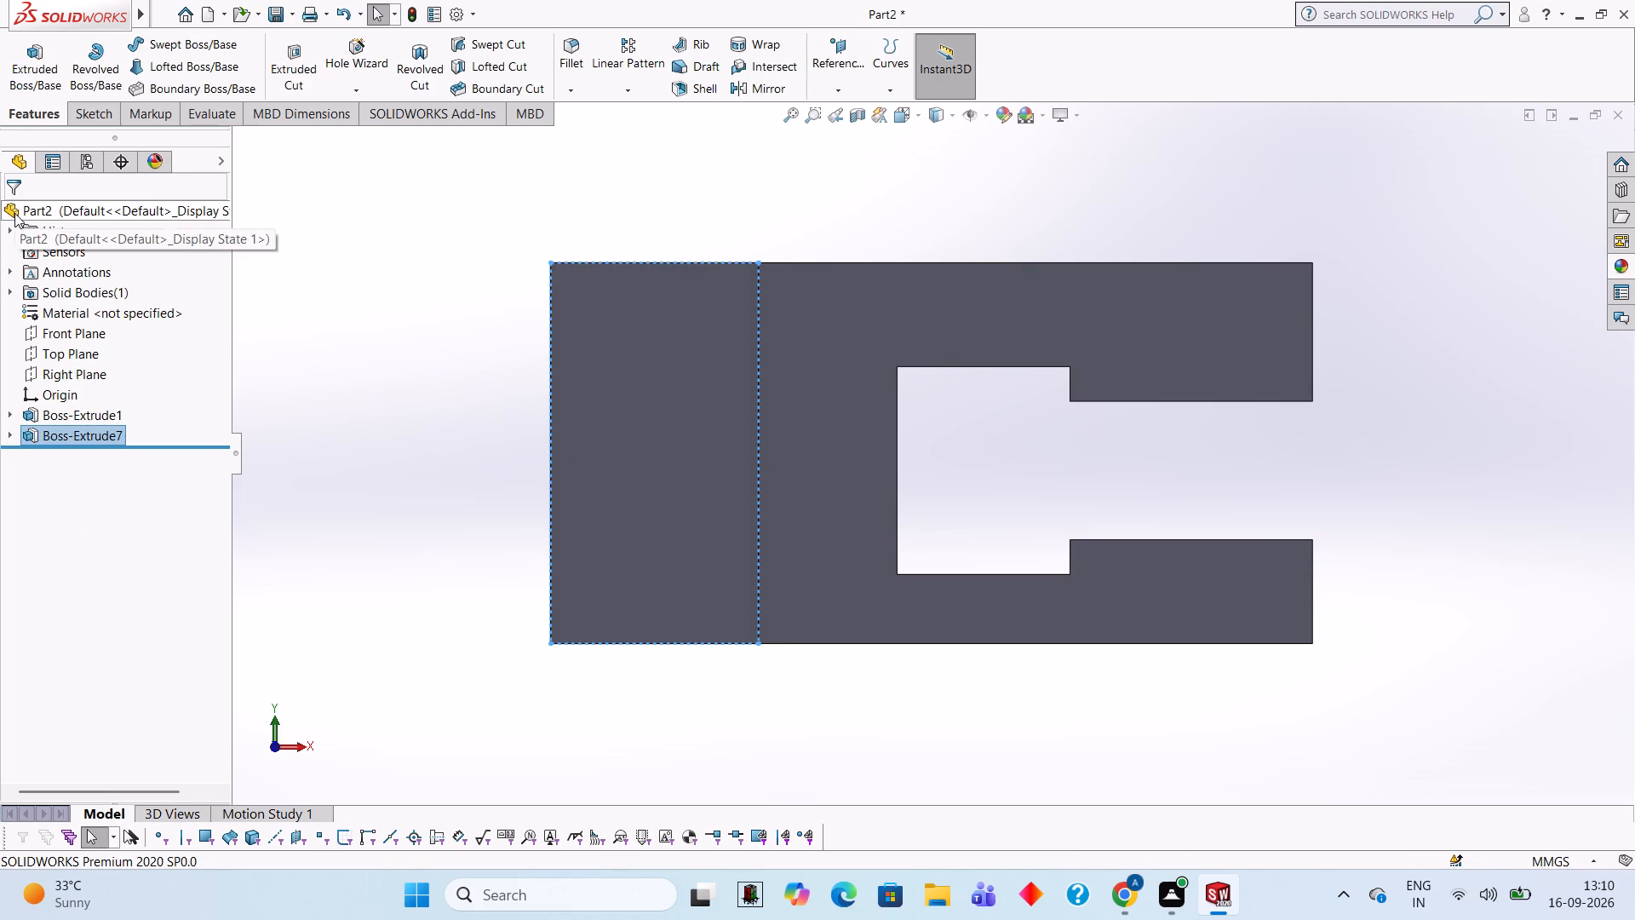
# Rotate the model to examine the end block's height above the slotted base.
pyautogui.rightClick(1436, 284)
pyautogui.click(1437, 319)
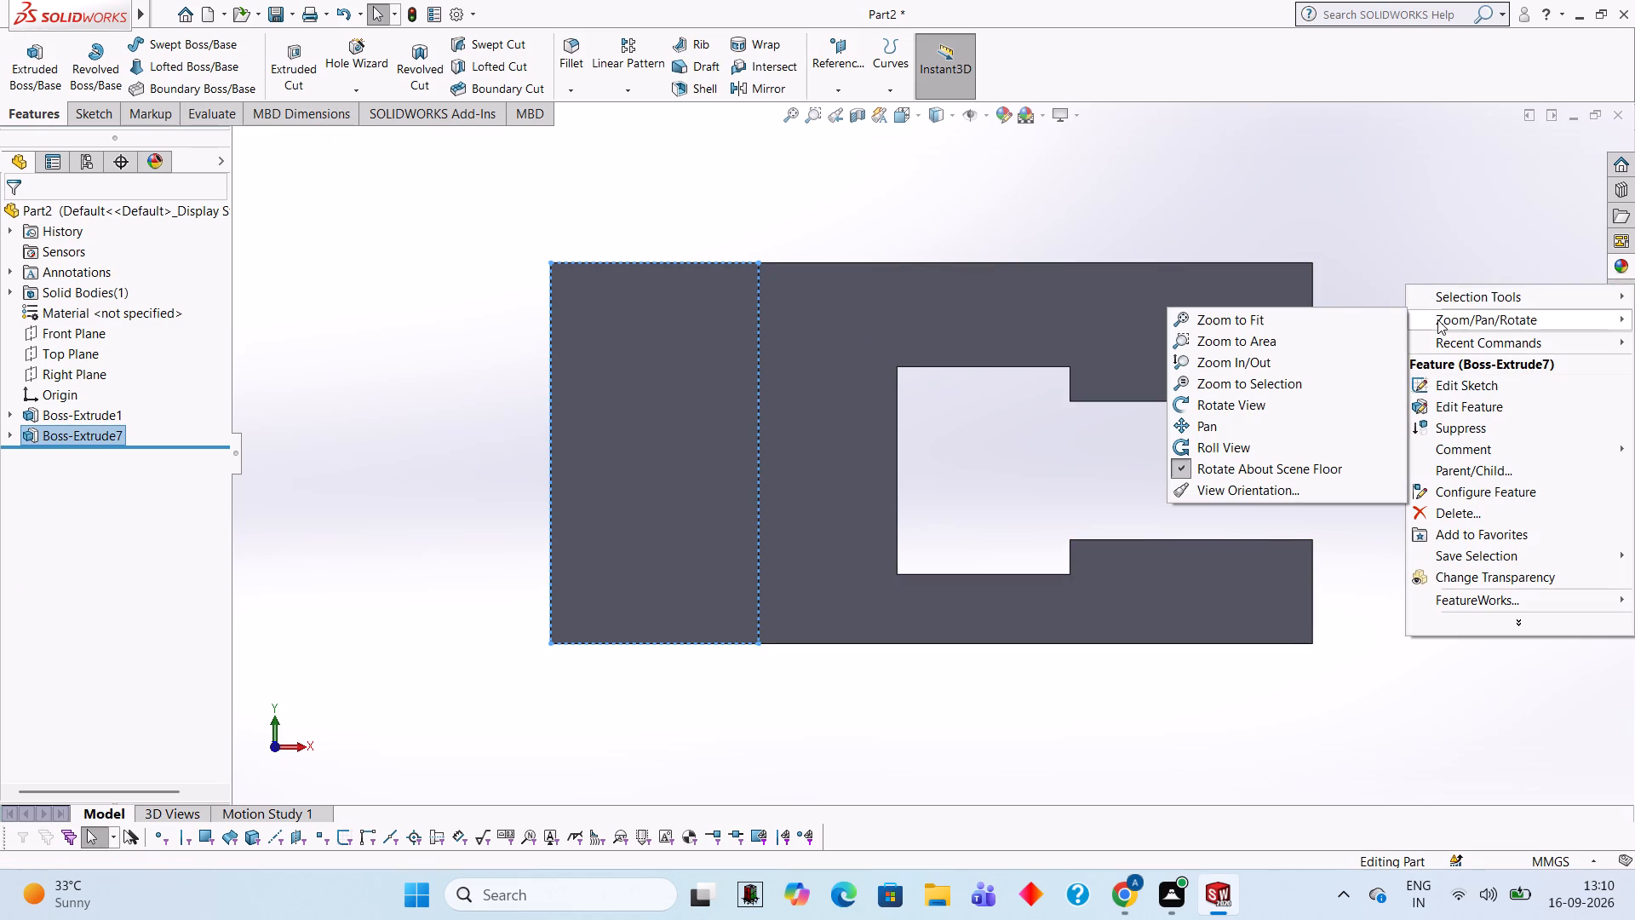
pyautogui.click(1342, 405)
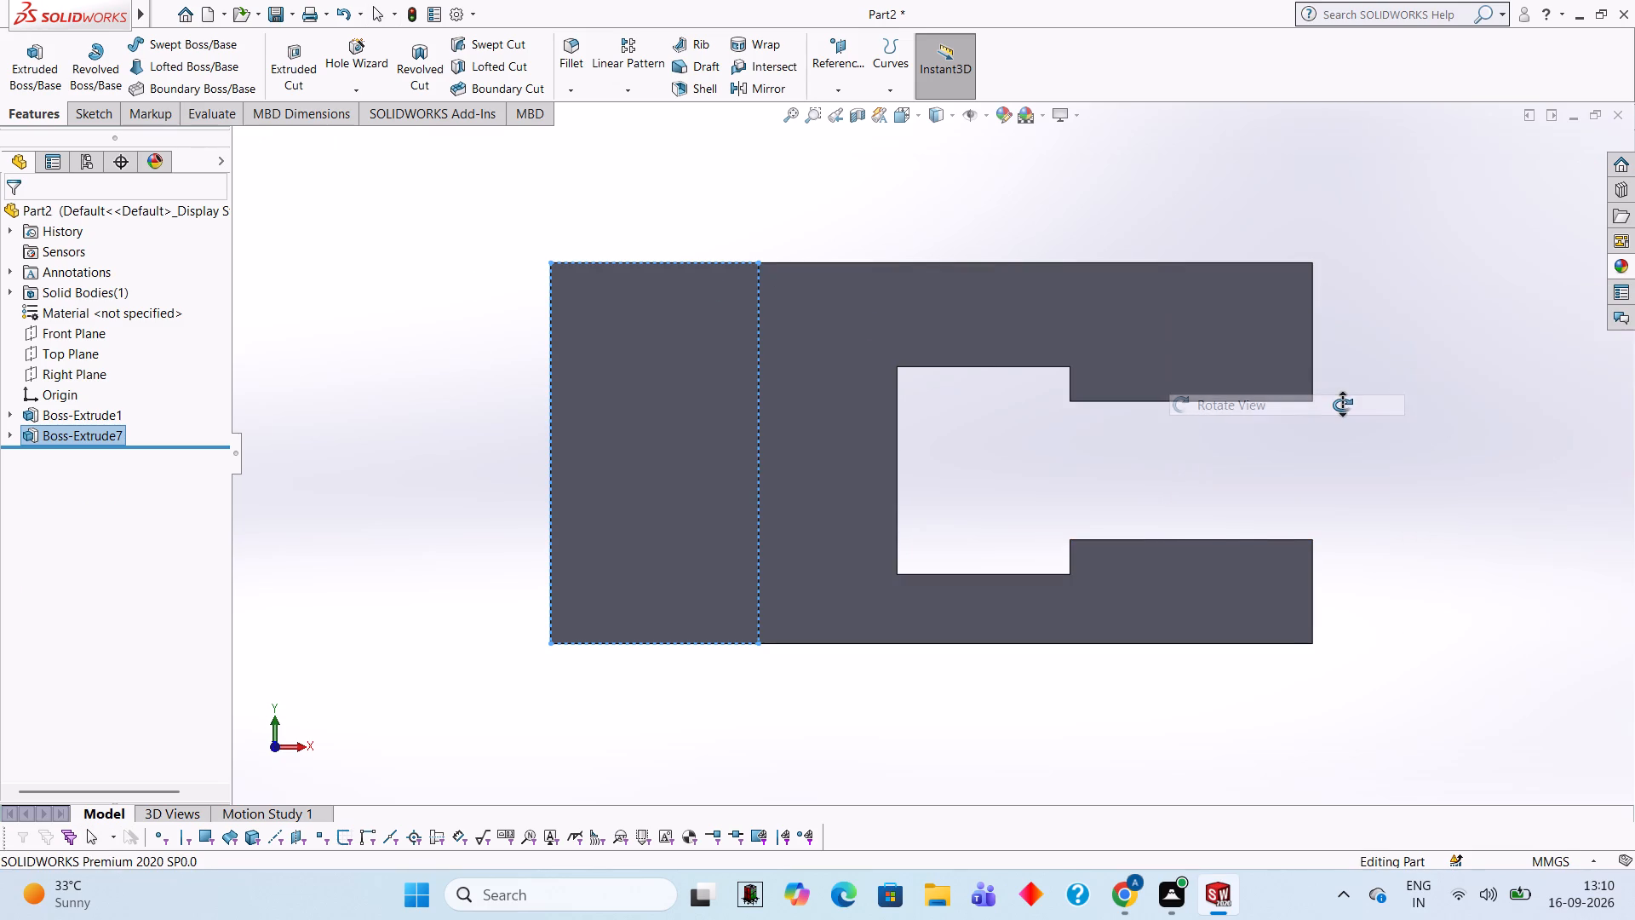
pyautogui.moveTo(1087, 486); pyautogui.dragTo(1076, 360)
pyautogui.moveTo(806, 478); pyautogui.dragTo(807, 469)
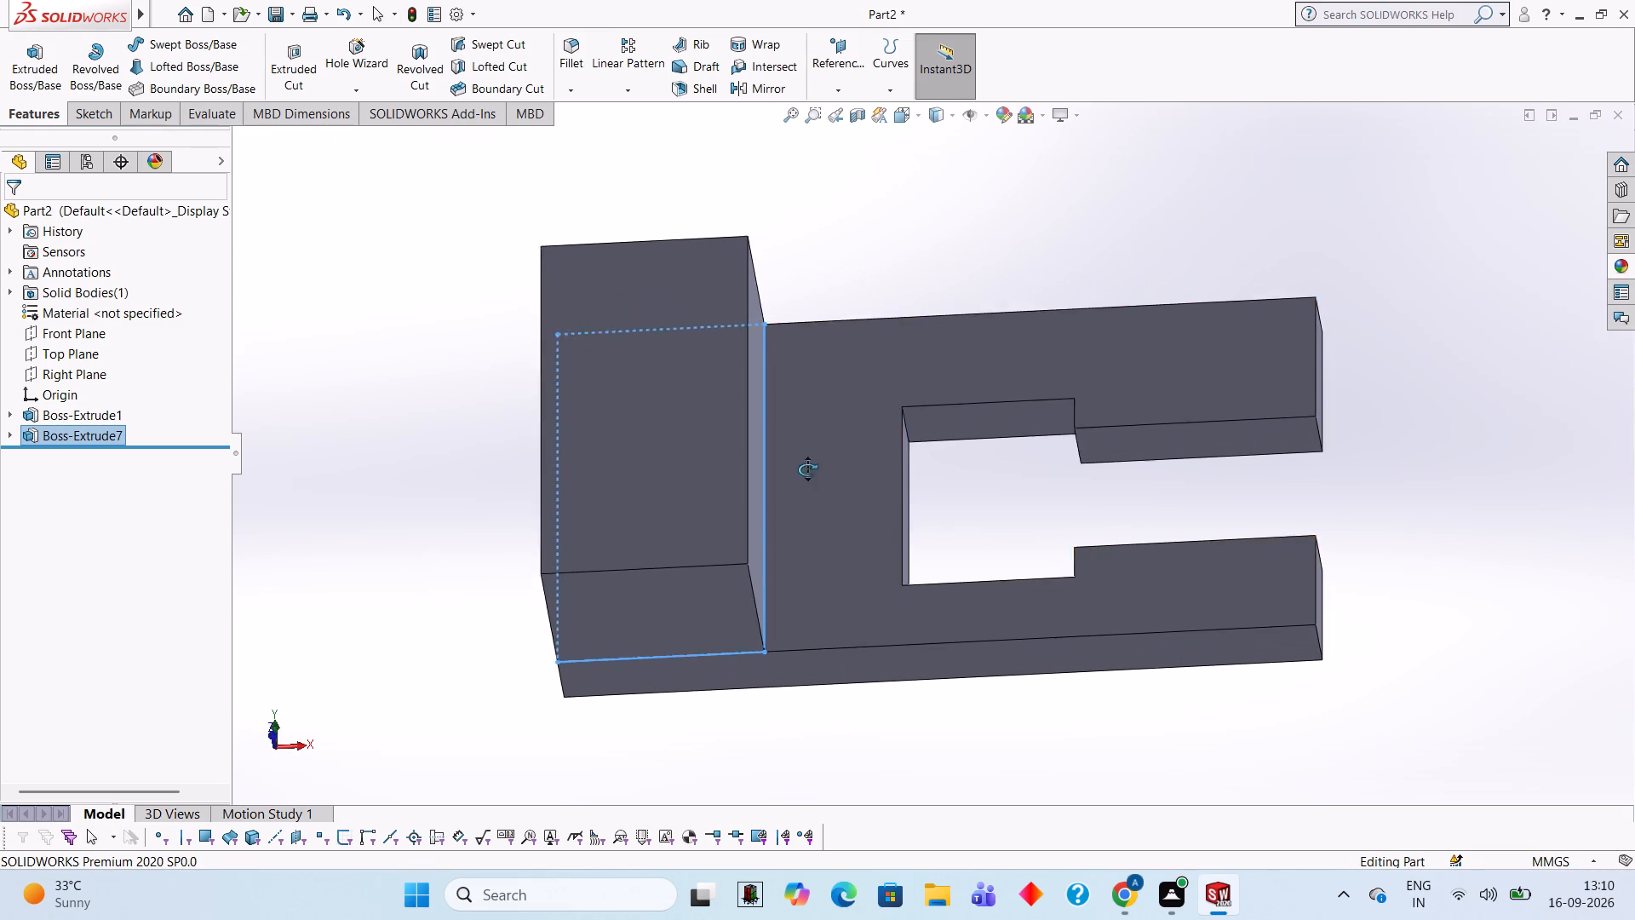
# Orbit the model to examine the end block and slotted base from the side, at an angle and from the front.
pyautogui.moveTo(807, 469); pyautogui.dragTo(815, 353)
pyautogui.moveTo(540, 490); pyautogui.dragTo(536, 394)
pyautogui.moveTo(481, 462); pyautogui.dragTo(499, 357)
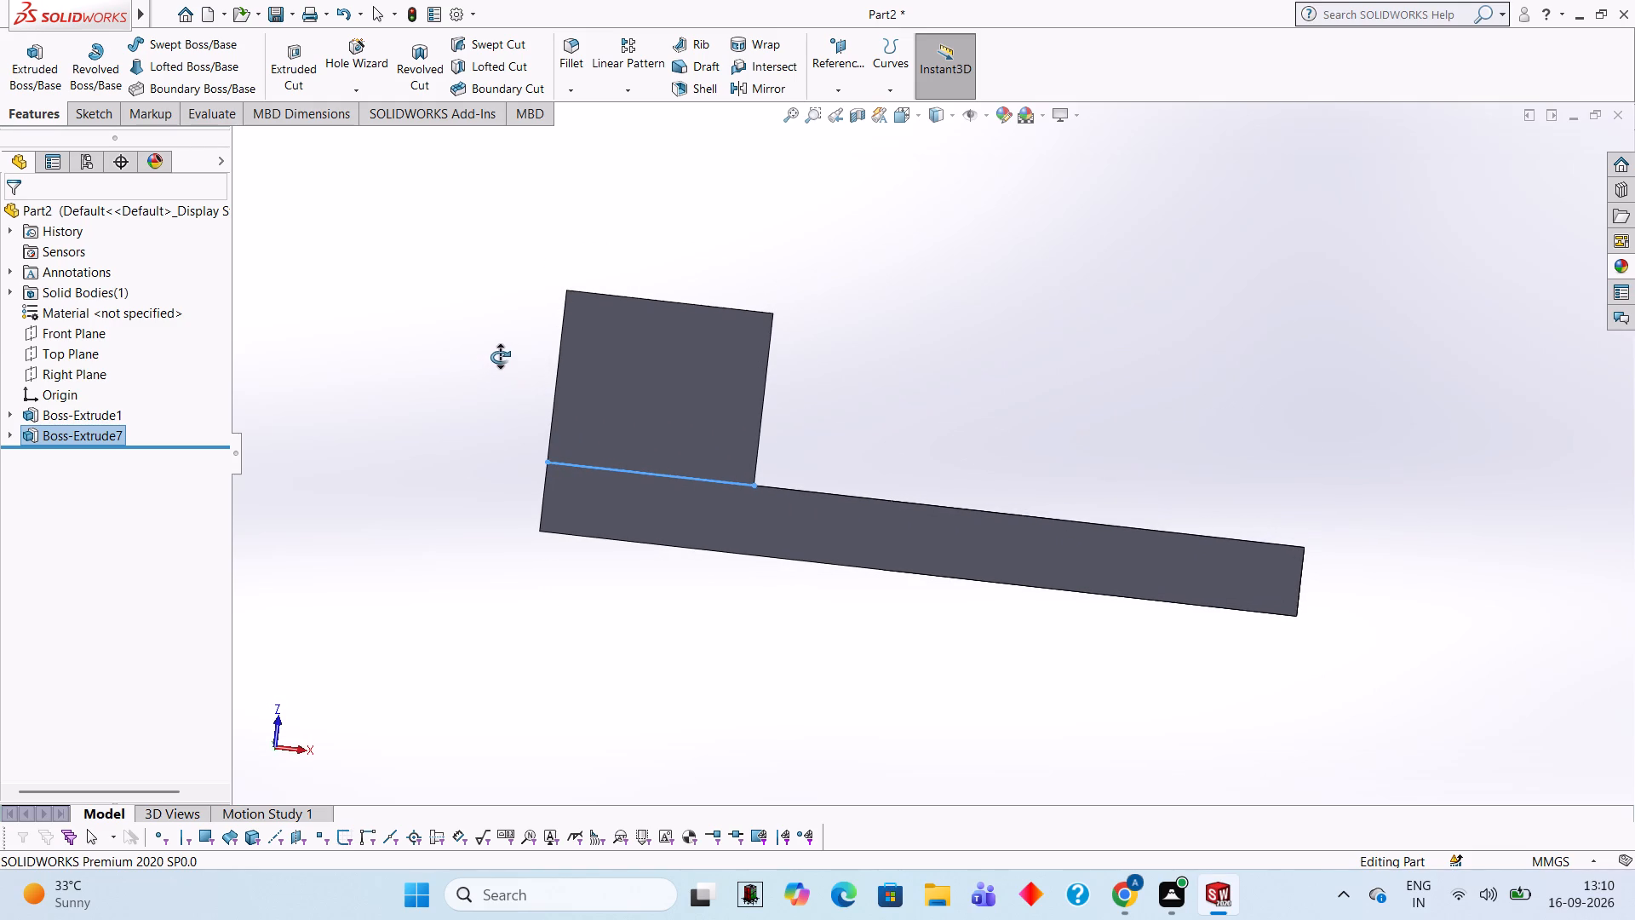
pyautogui.moveTo(915, 388); pyautogui.dragTo(914, 471)
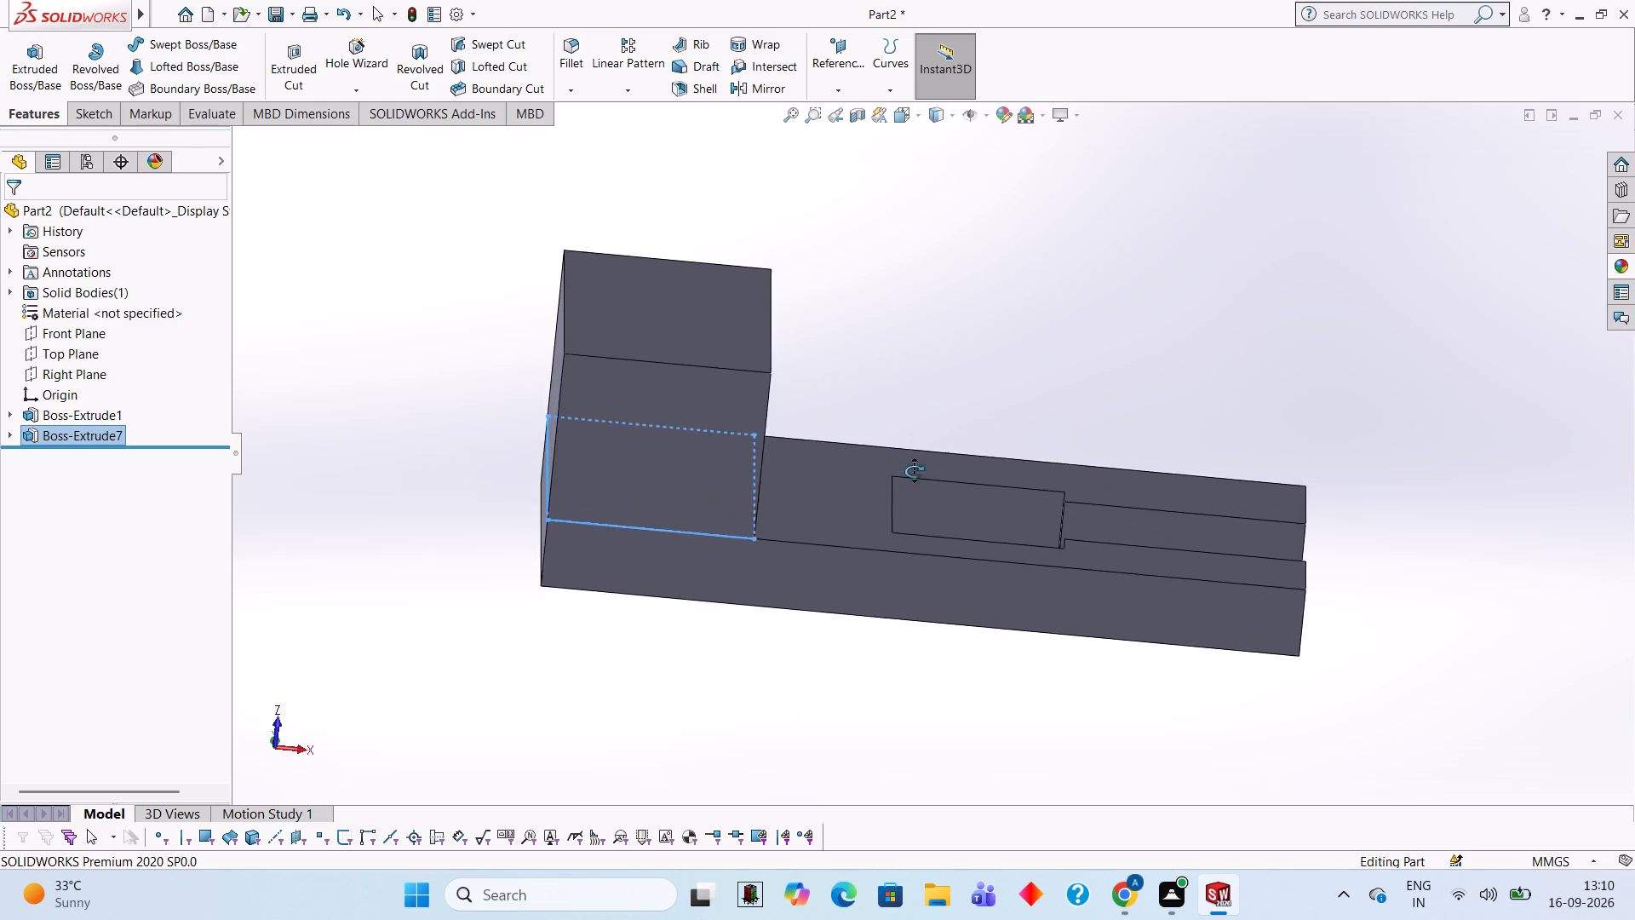
pyautogui.moveTo(914, 471); pyautogui.dragTo(912, 434)
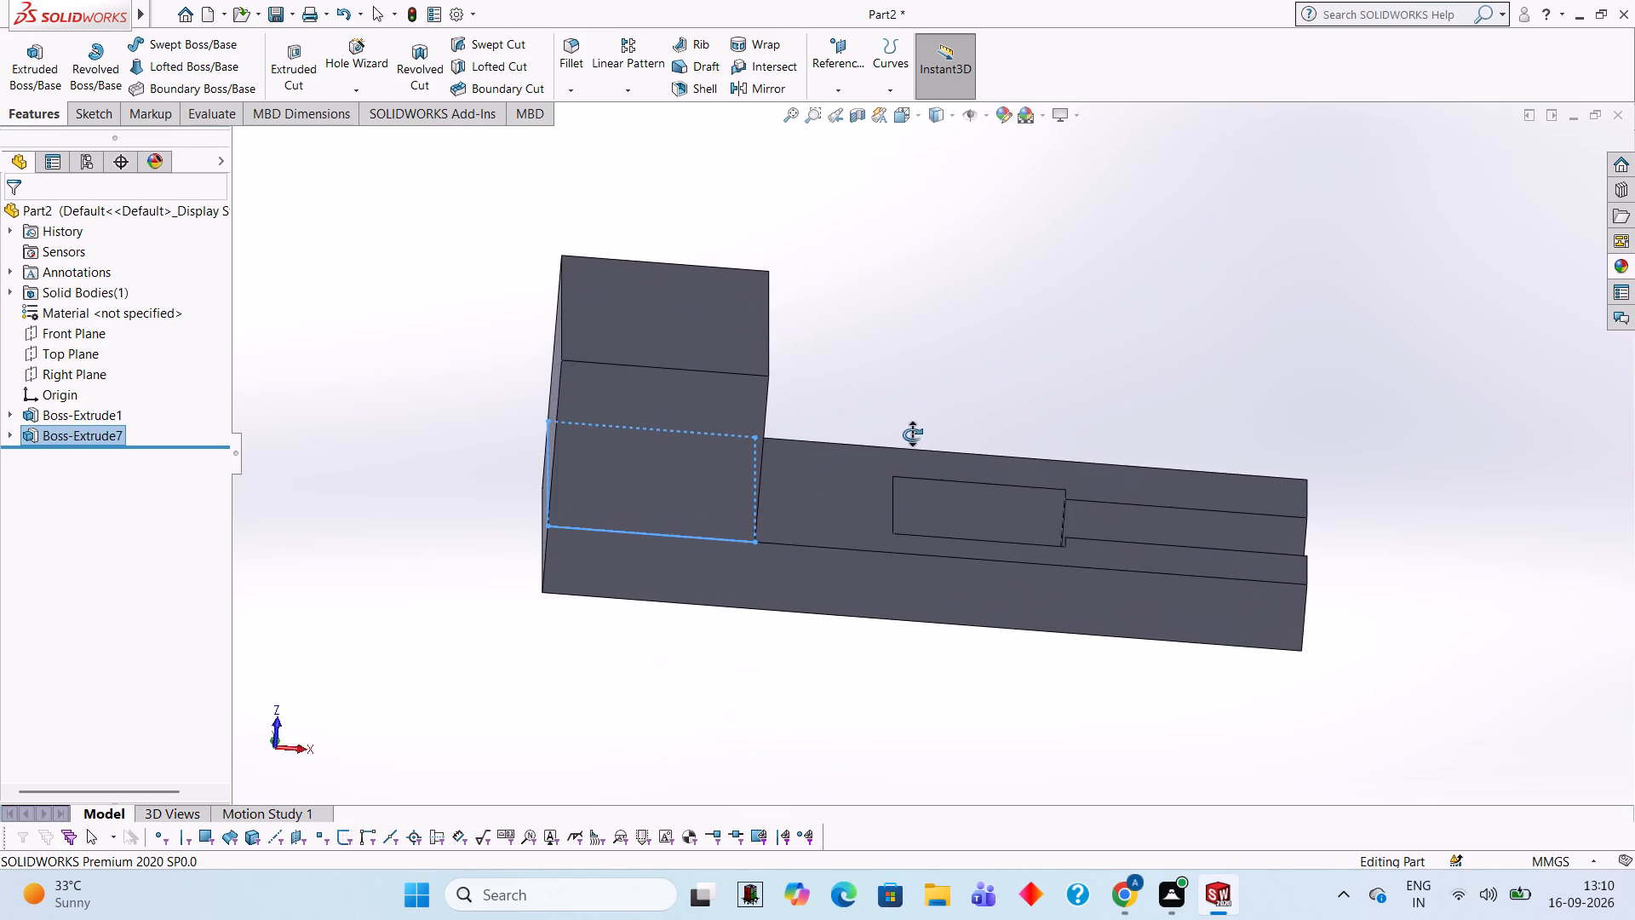
pyautogui.moveTo(912, 434); pyautogui.dragTo(852, 365)
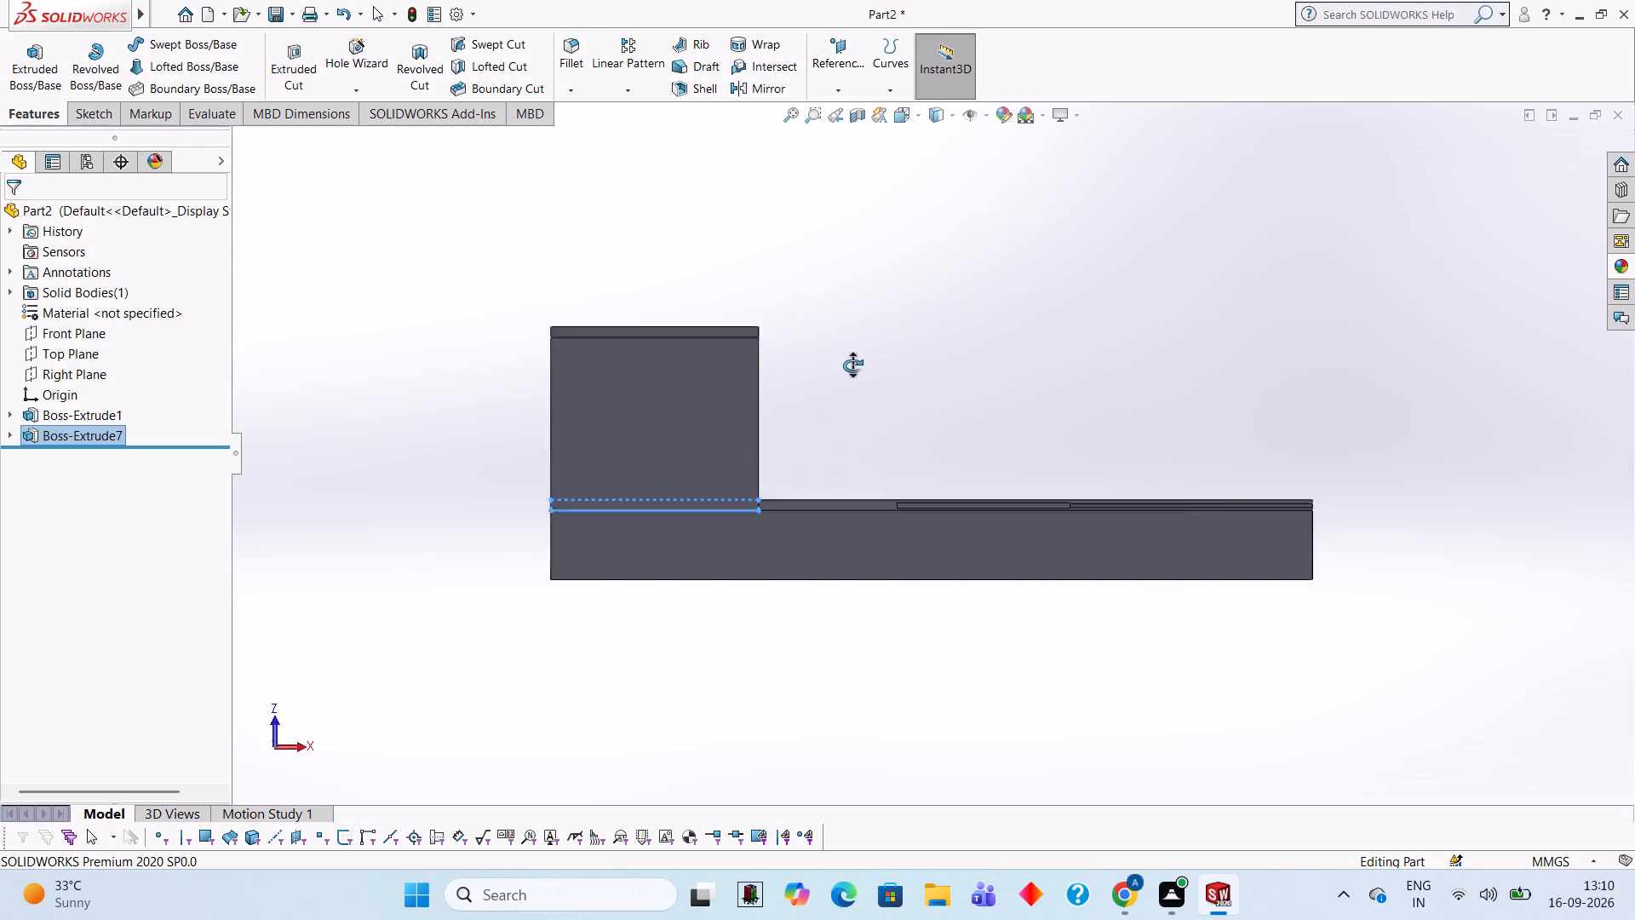
pyautogui.moveTo(852, 365); pyautogui.dragTo(904, 408)
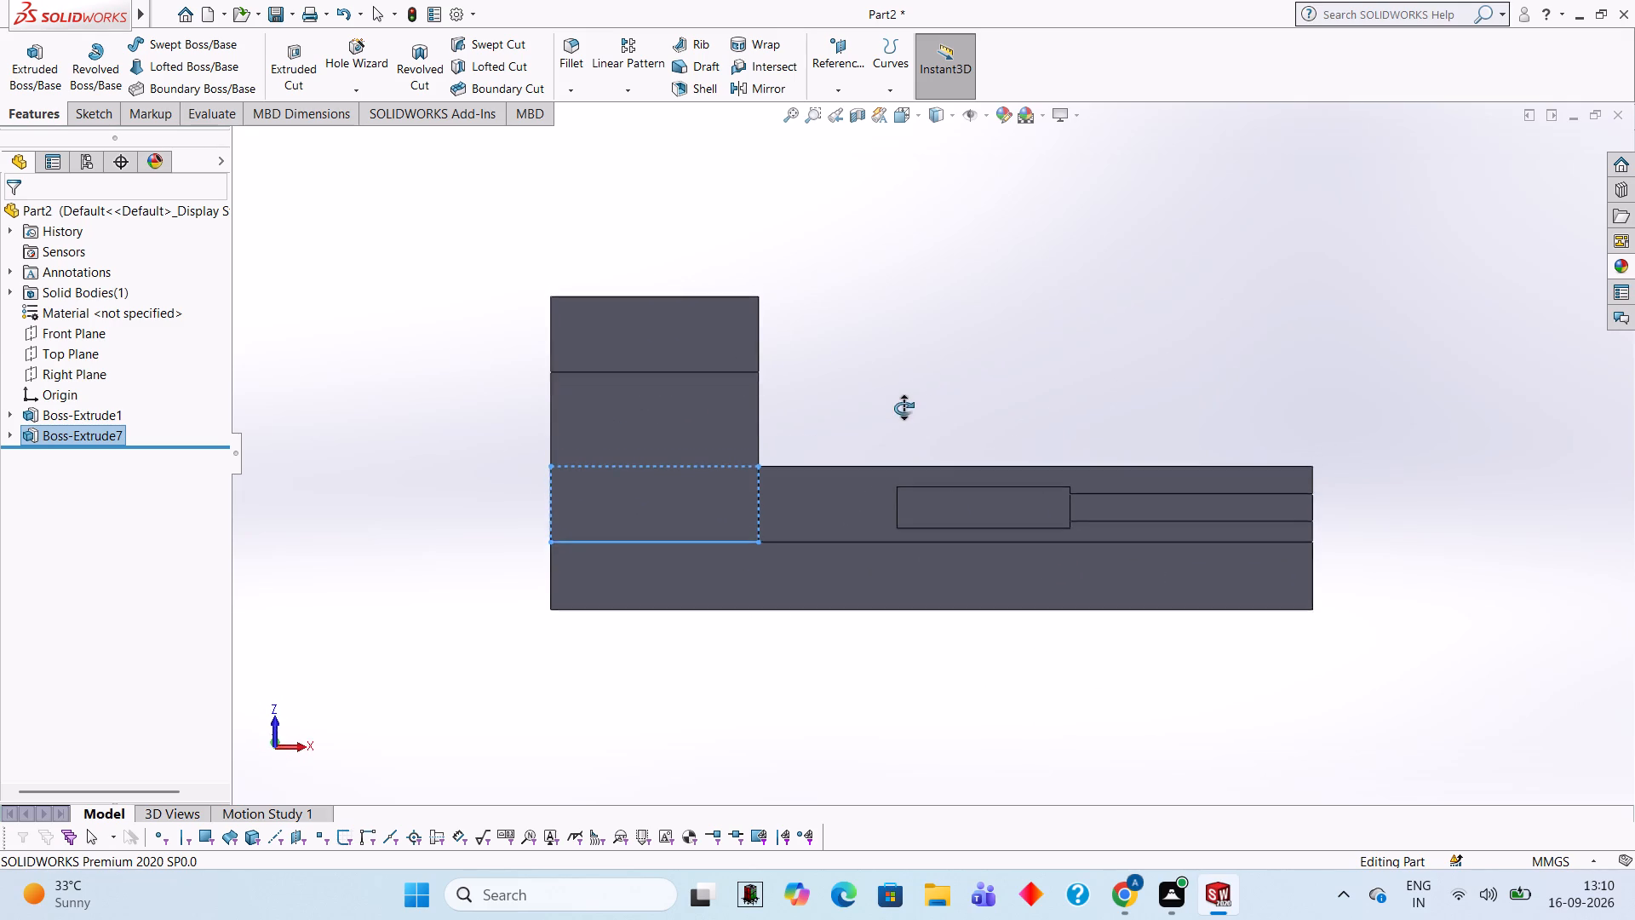
pyautogui.moveTo(904, 408); pyautogui.dragTo(902, 762)
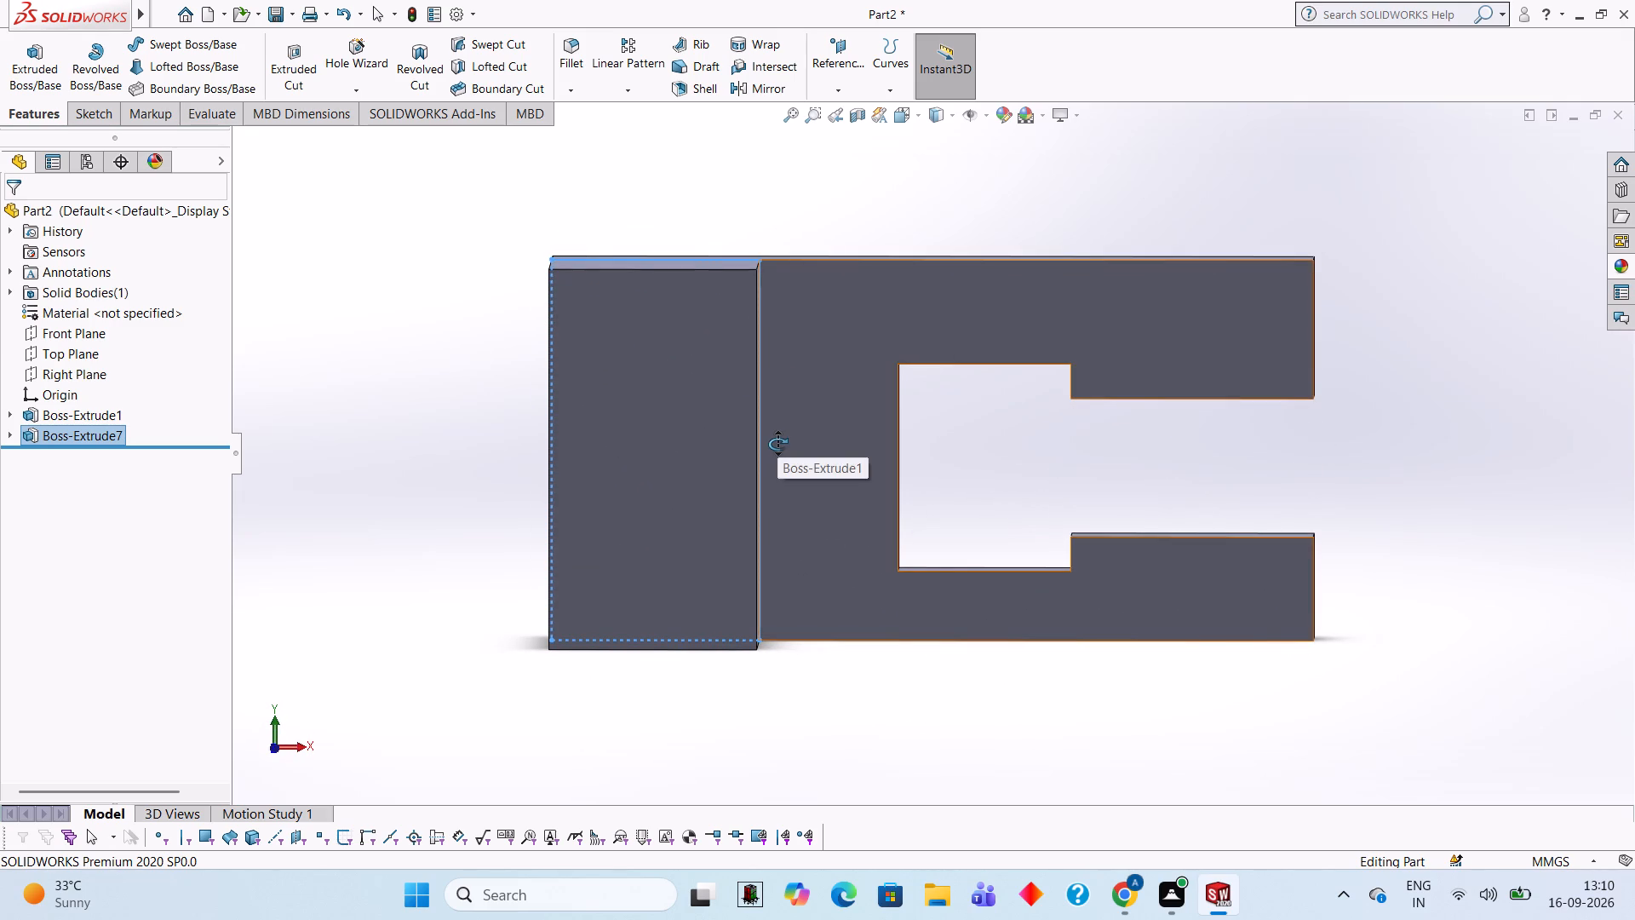
pyautogui.press('Escape')
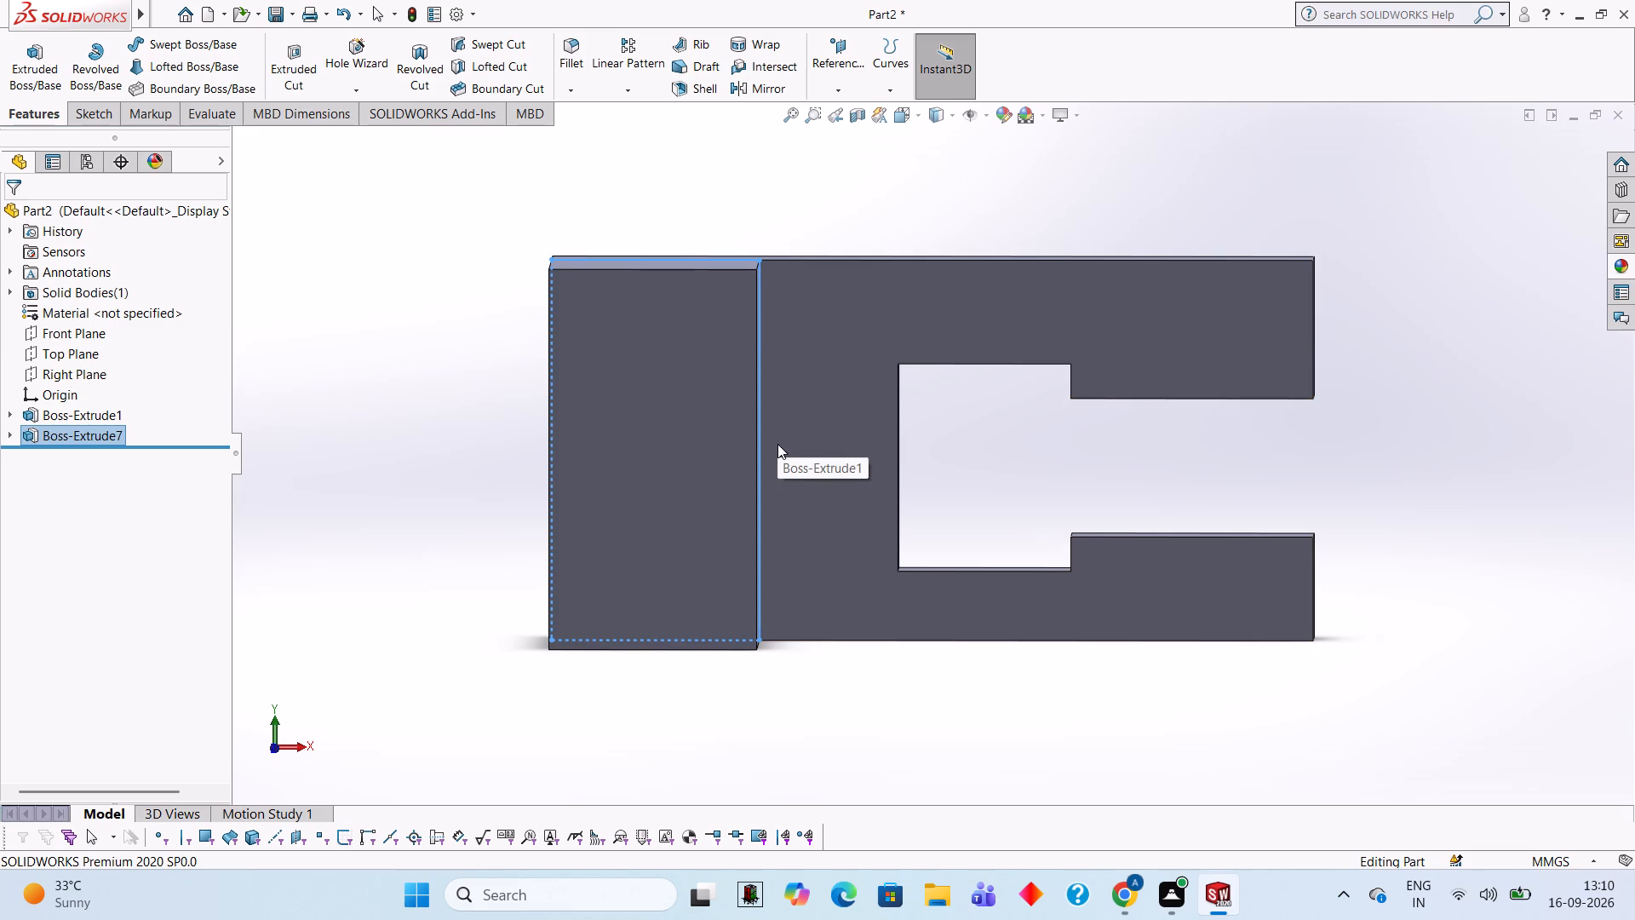
# Start a new sketch on the base's slotted front face and view the face straight on.
pyautogui.click(795, 379)
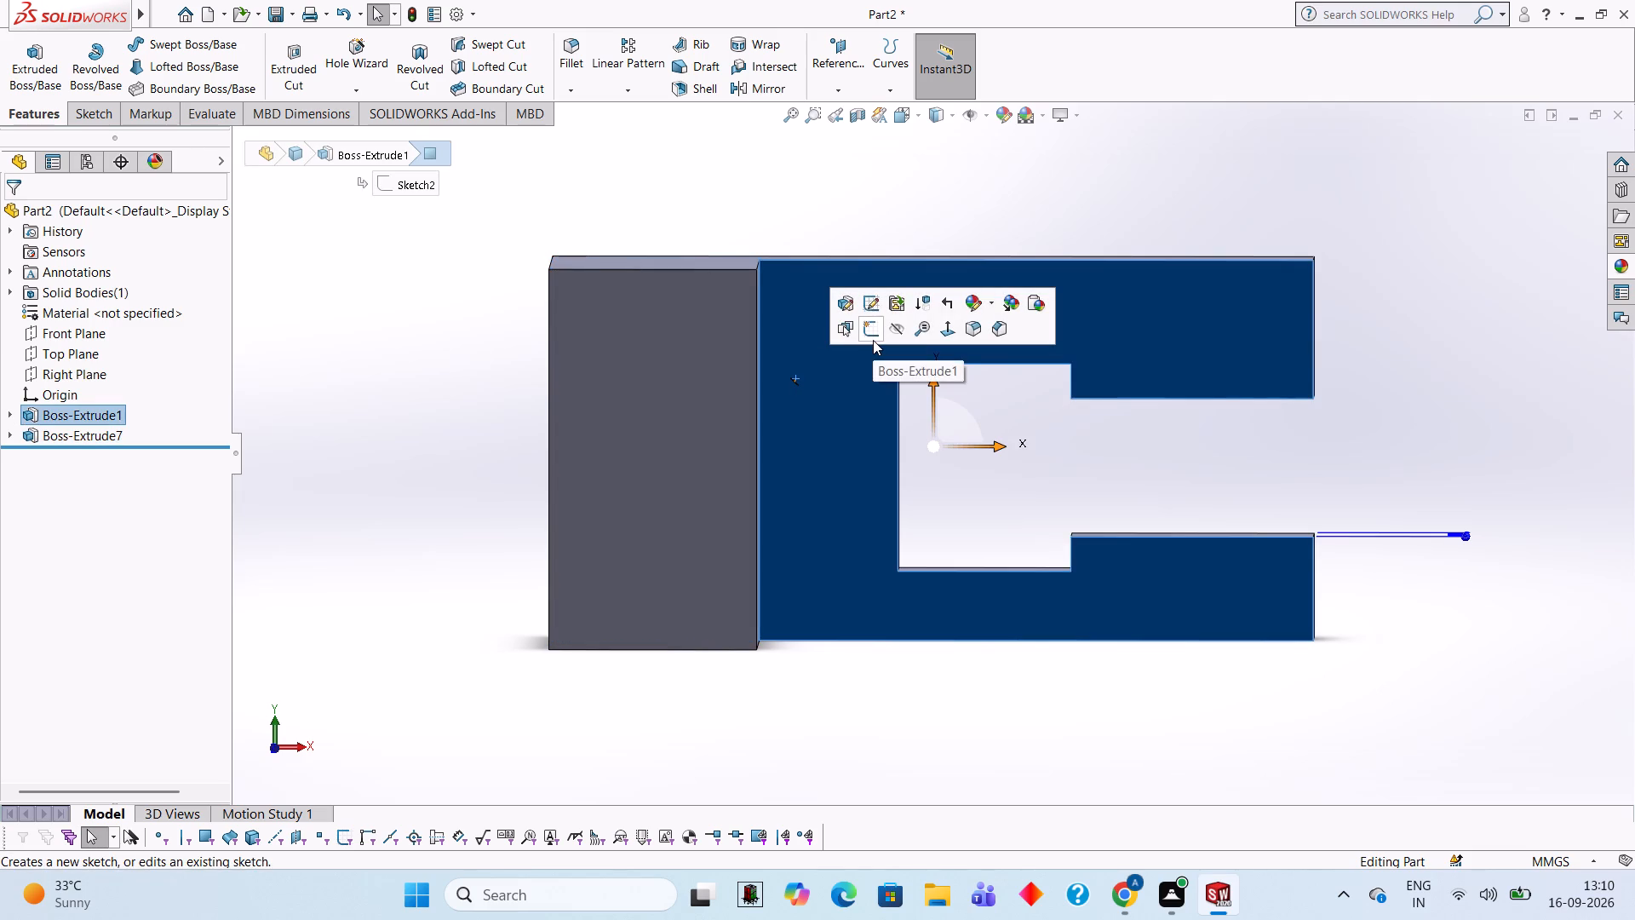
pyautogui.click(873, 340)
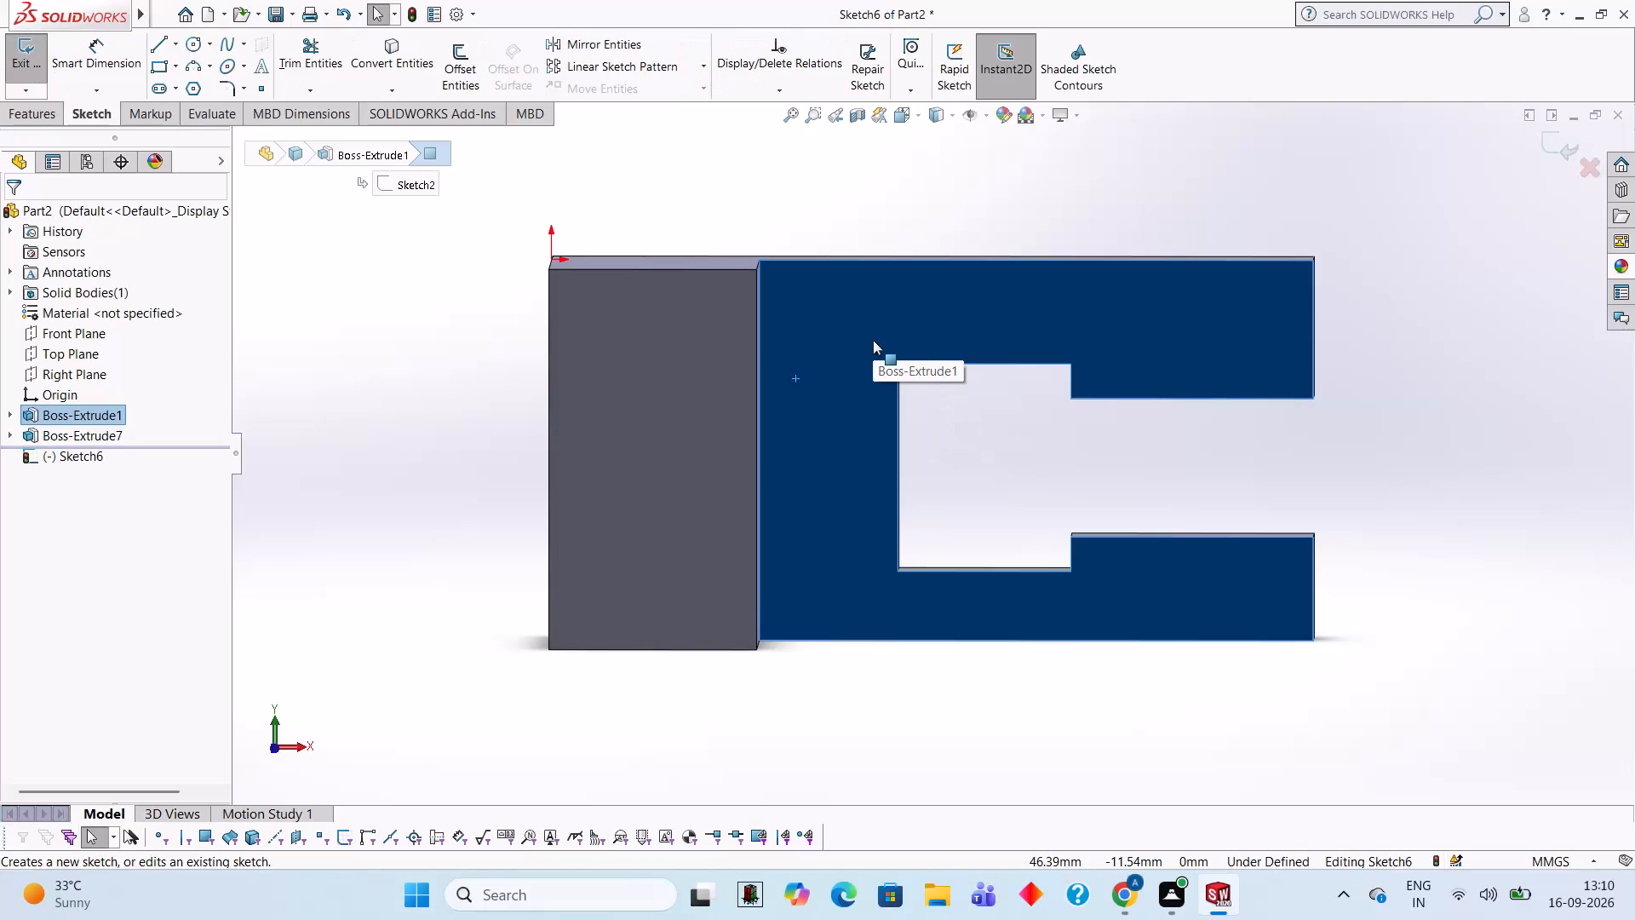
pyautogui.hotkey('ctrl', '8')
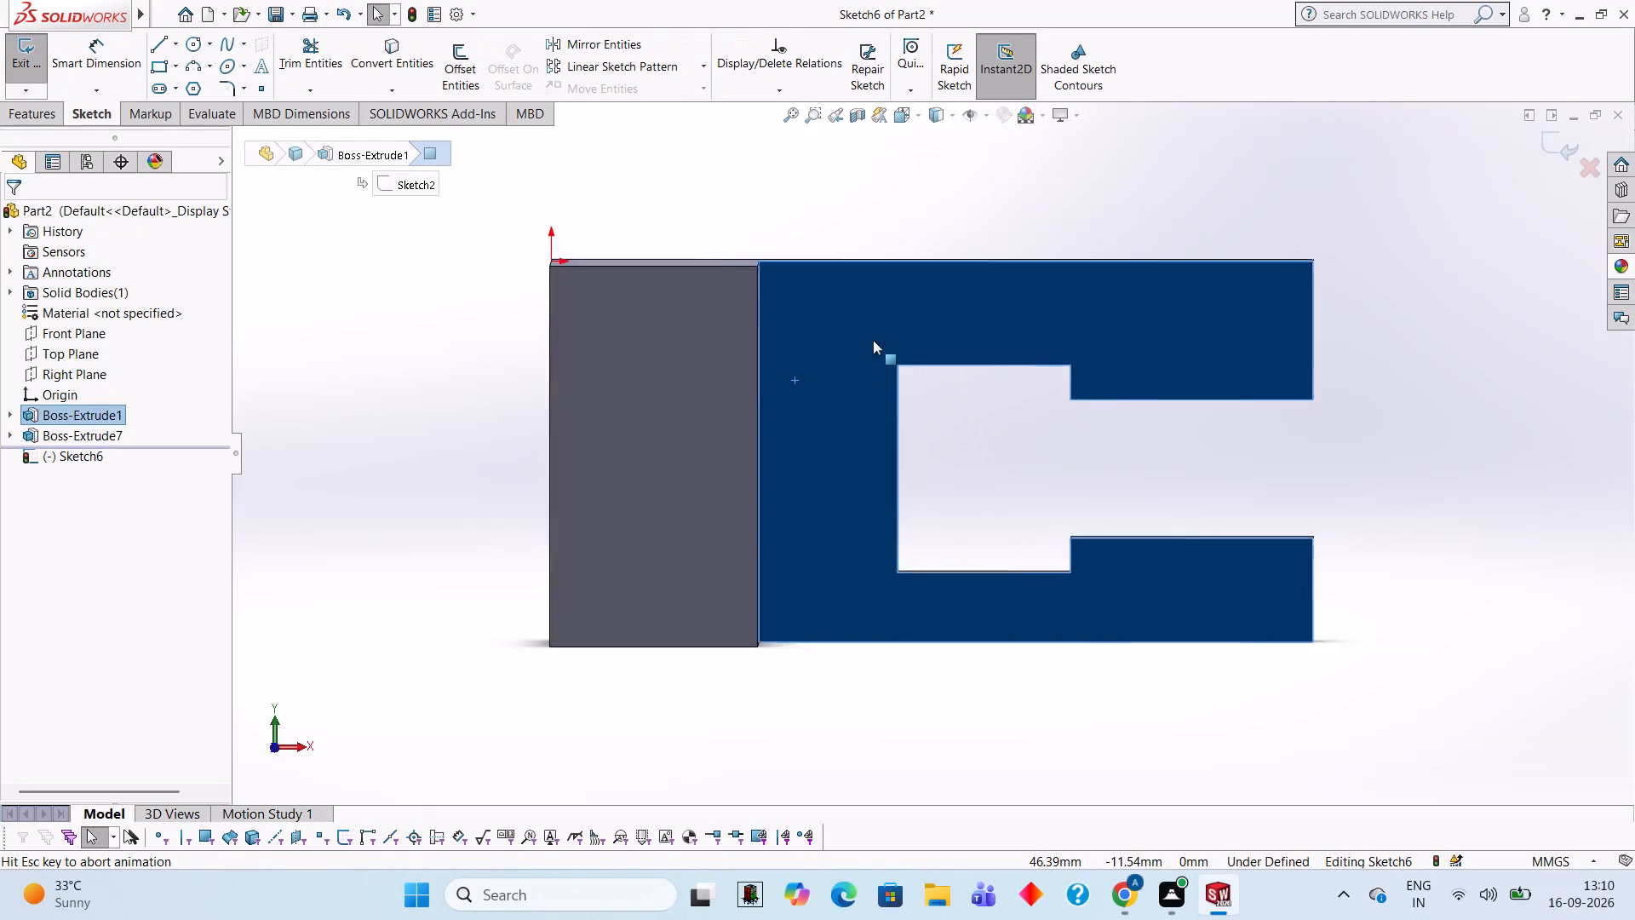
pyautogui.hotkey('ctrl', '8')
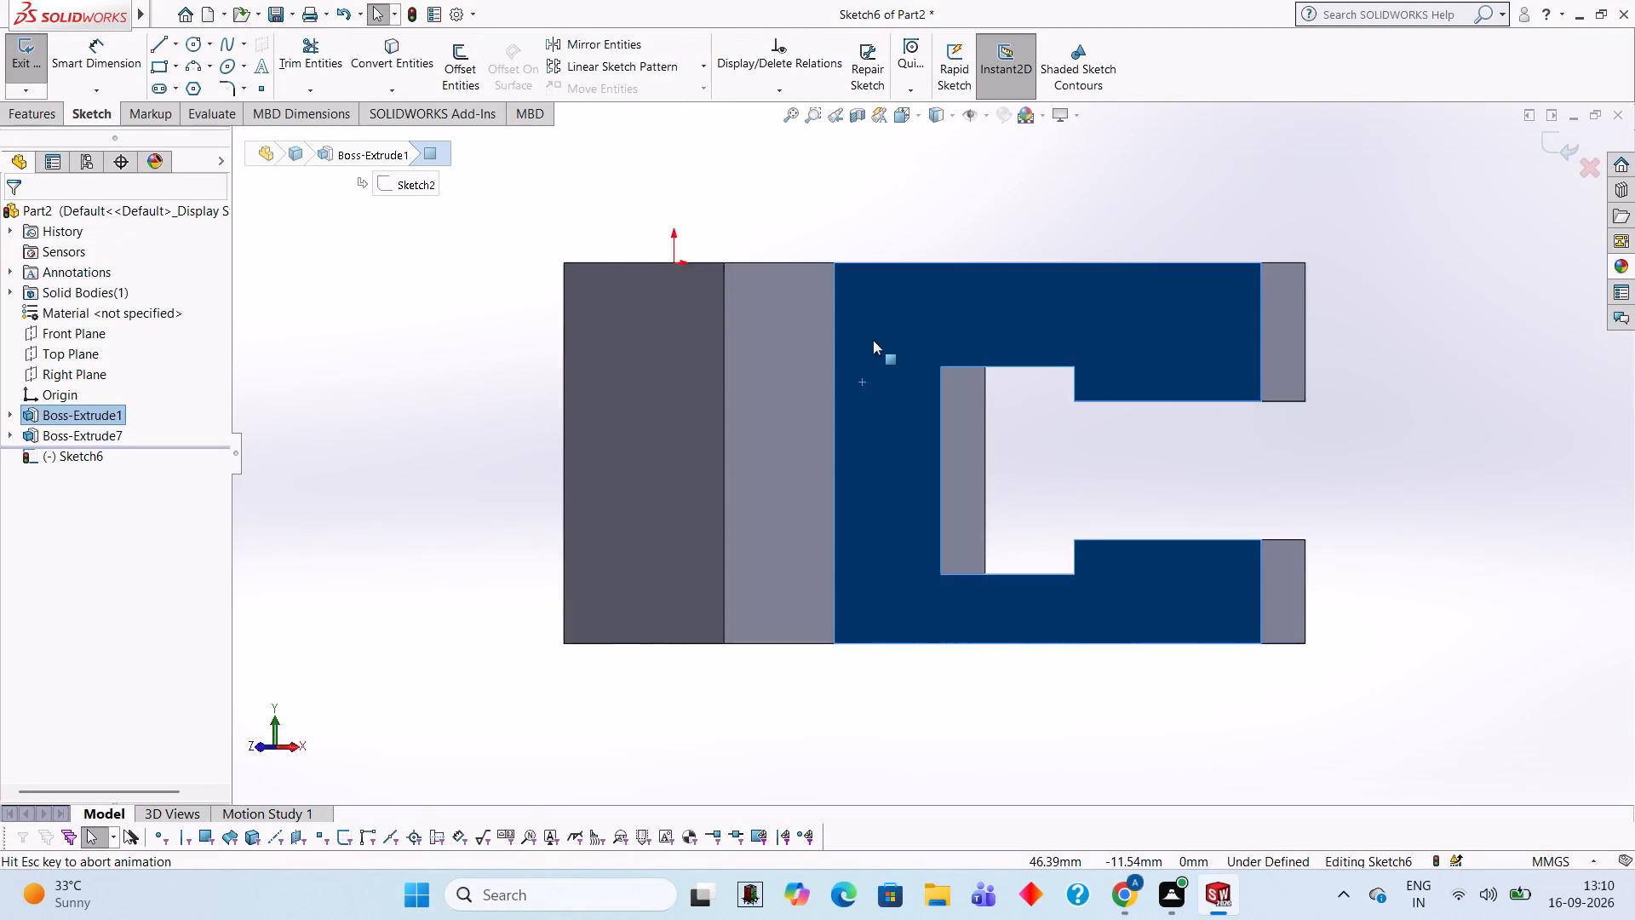
pyautogui.hotkey('ctrl', '8')
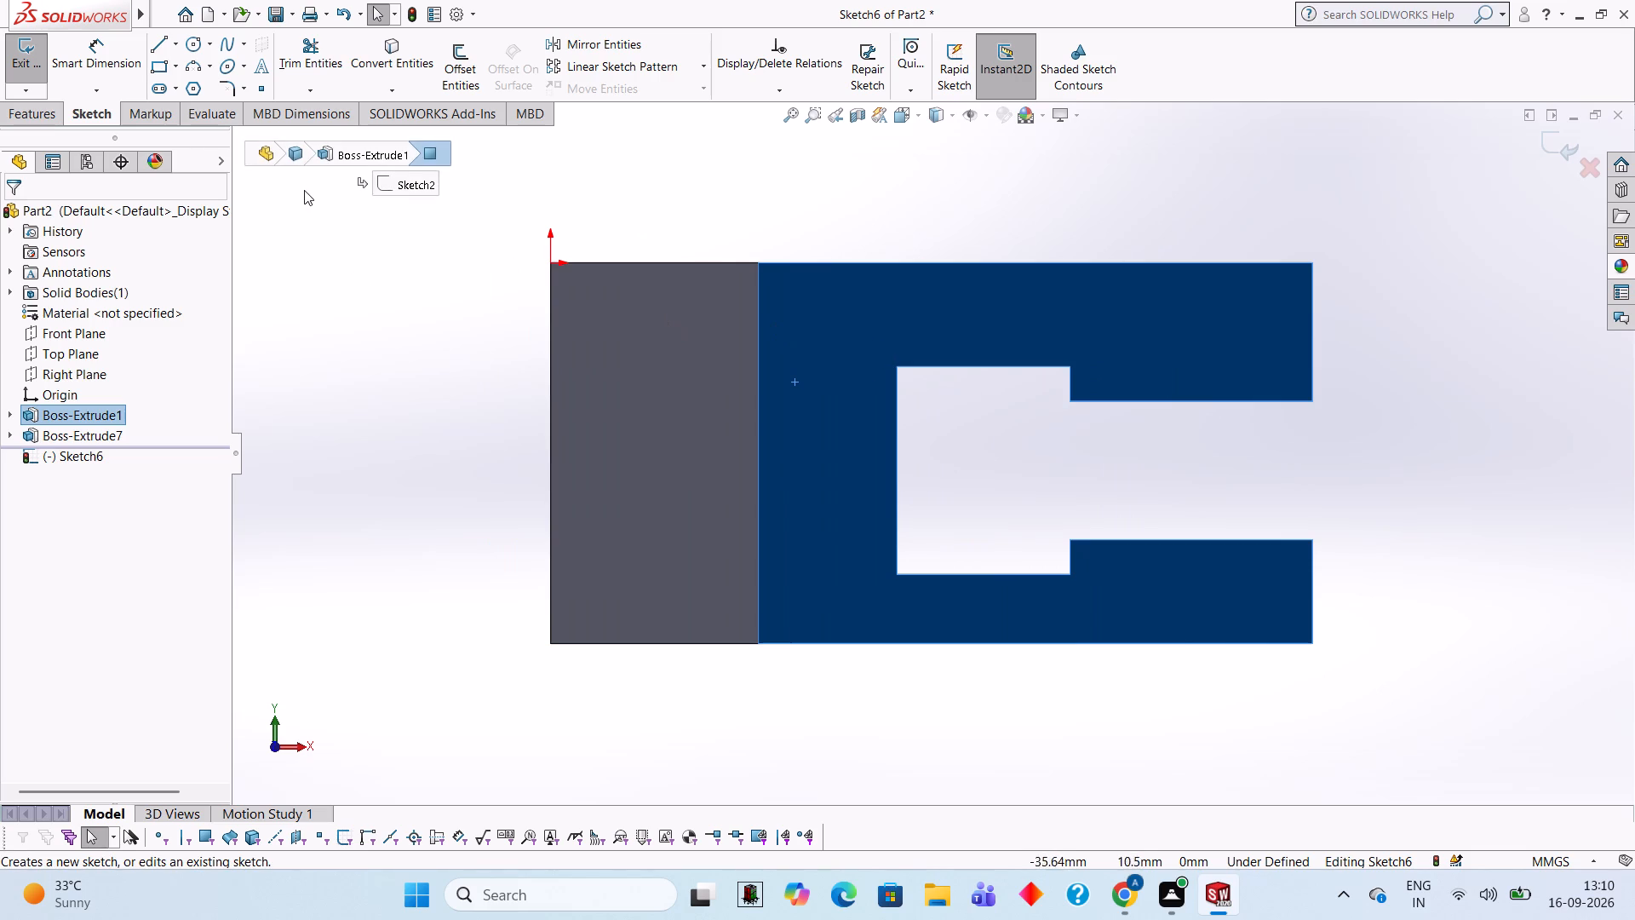
pyautogui.click(371, 244)
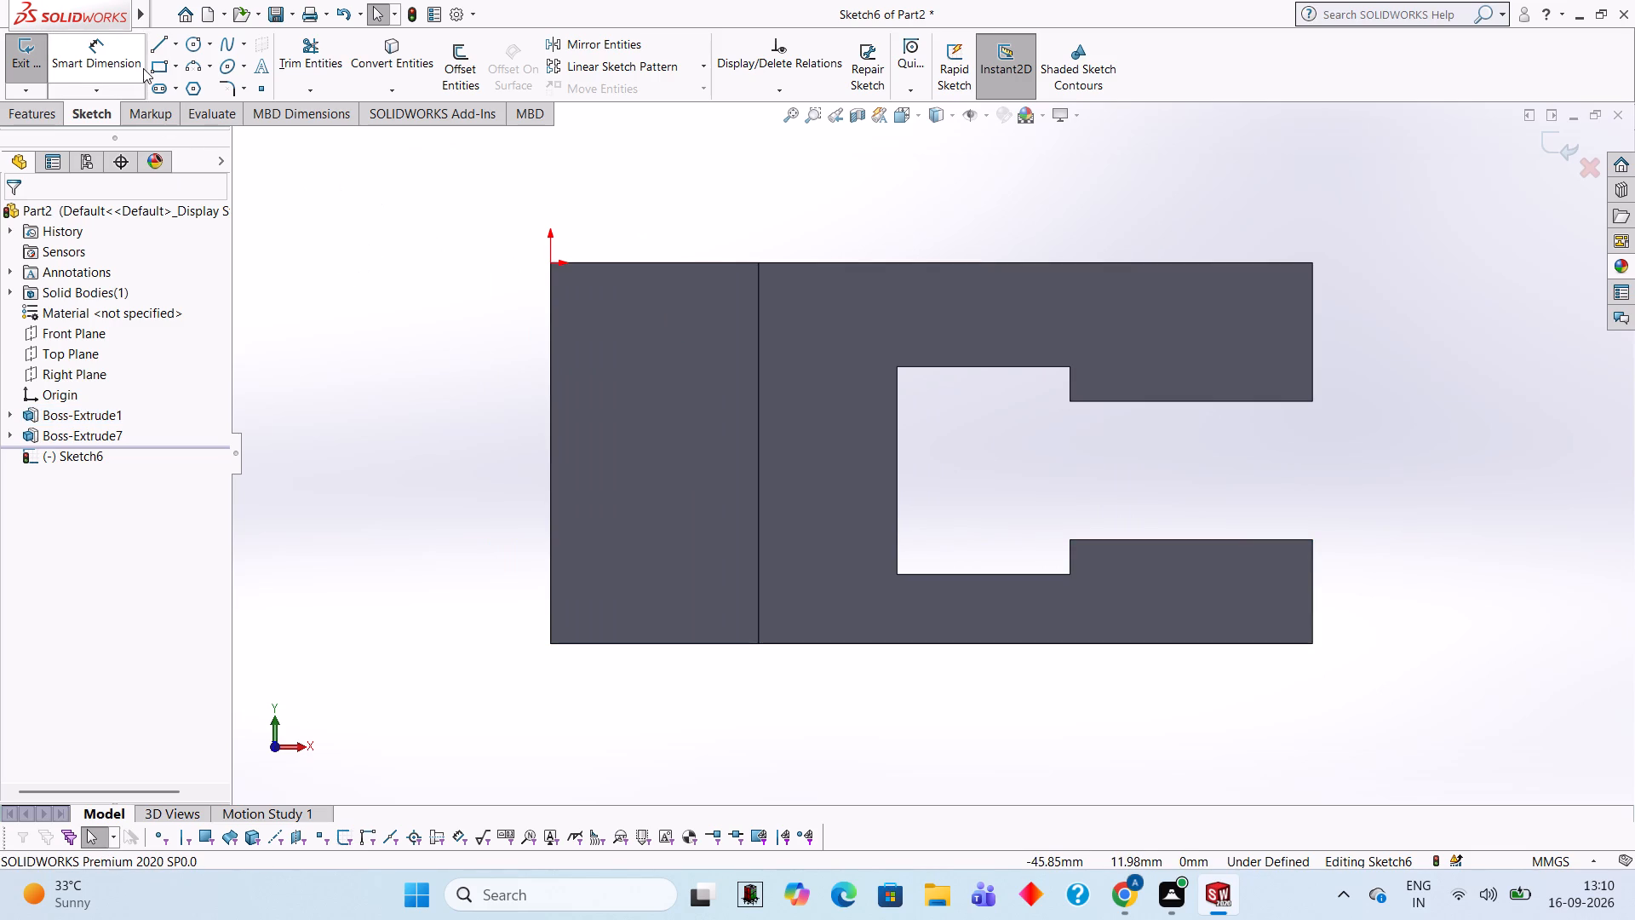
# Sketch a 65 mm line along the base's lower edge from the end block's corner, plus a vertical line up to the slot's lower edge.
pyautogui.click(166, 38)
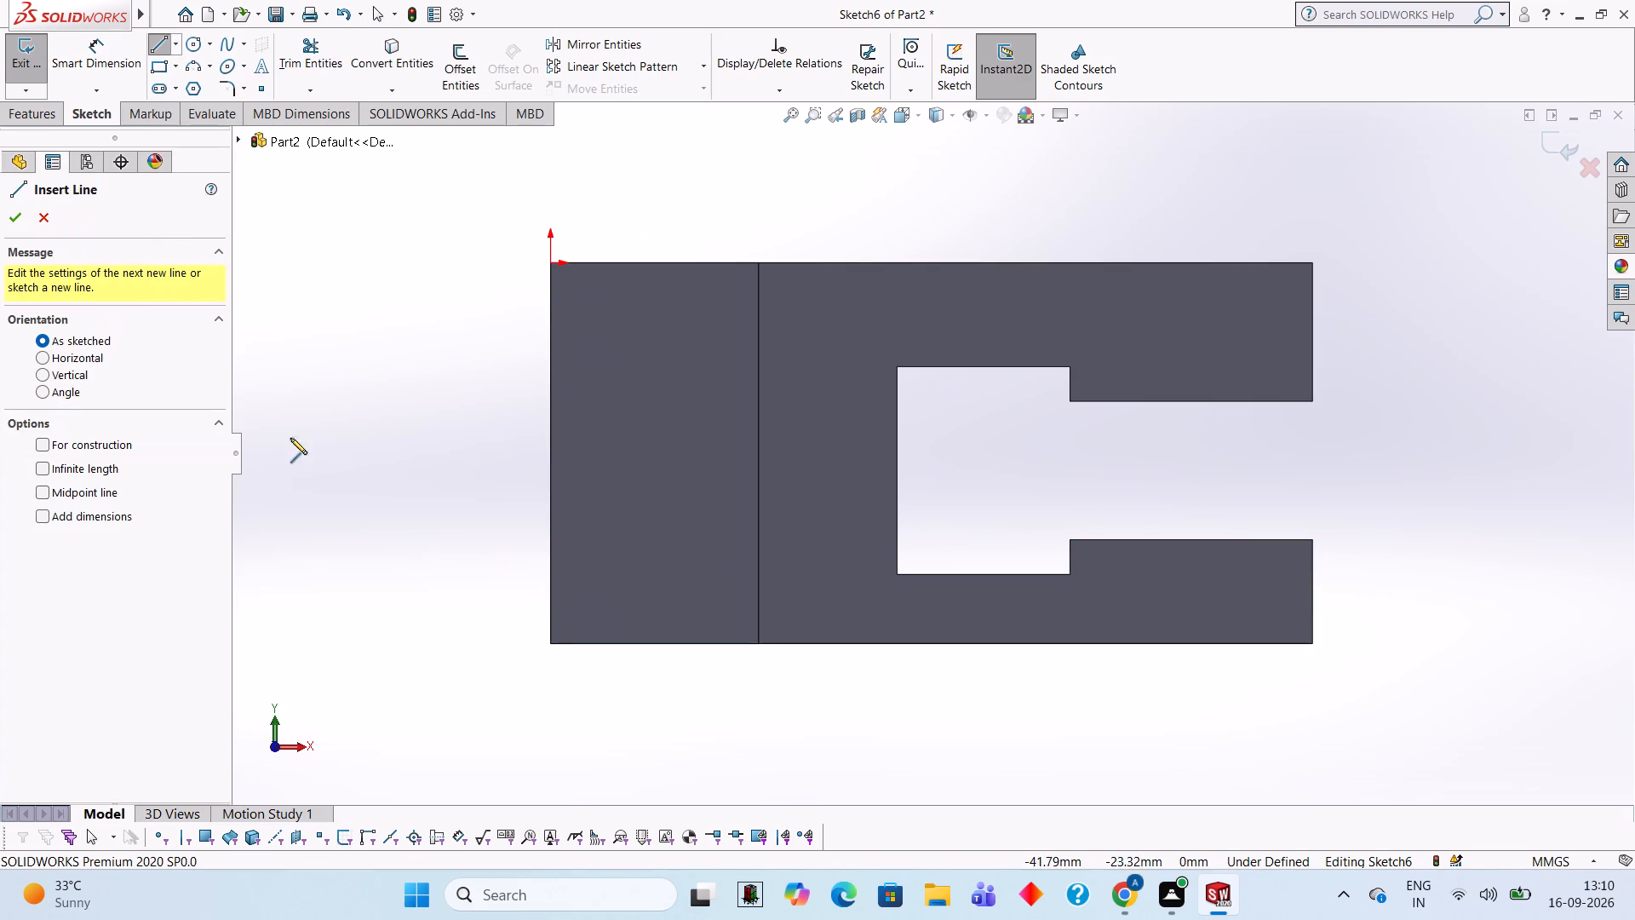
pyautogui.click(757, 645)
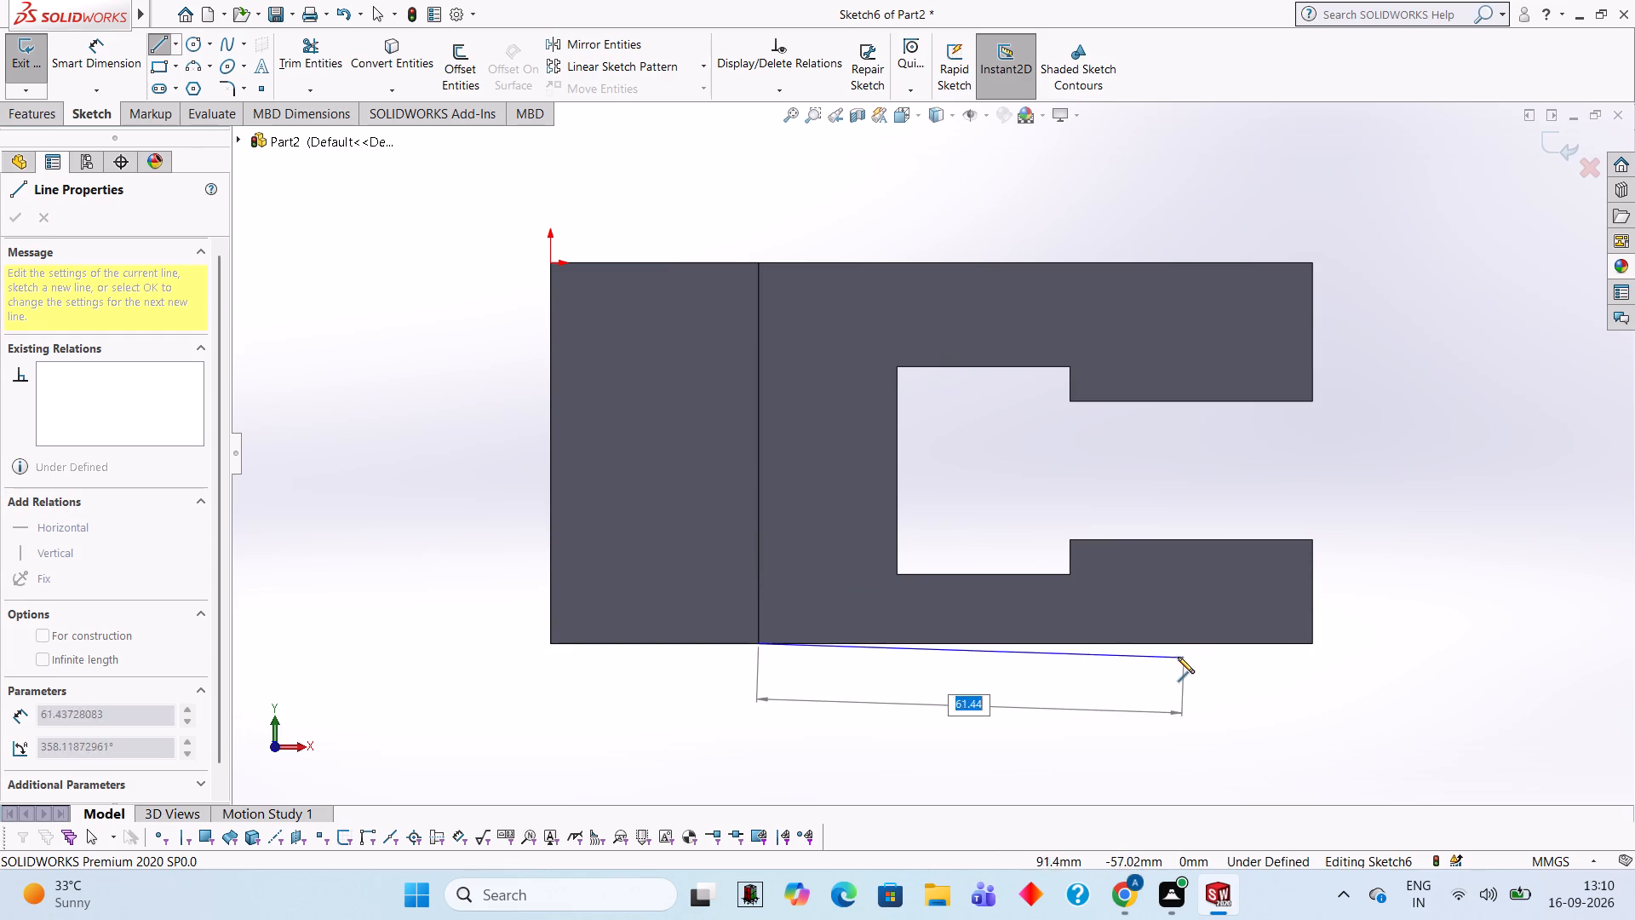
pyautogui.write('65')
pyautogui.press('Return')
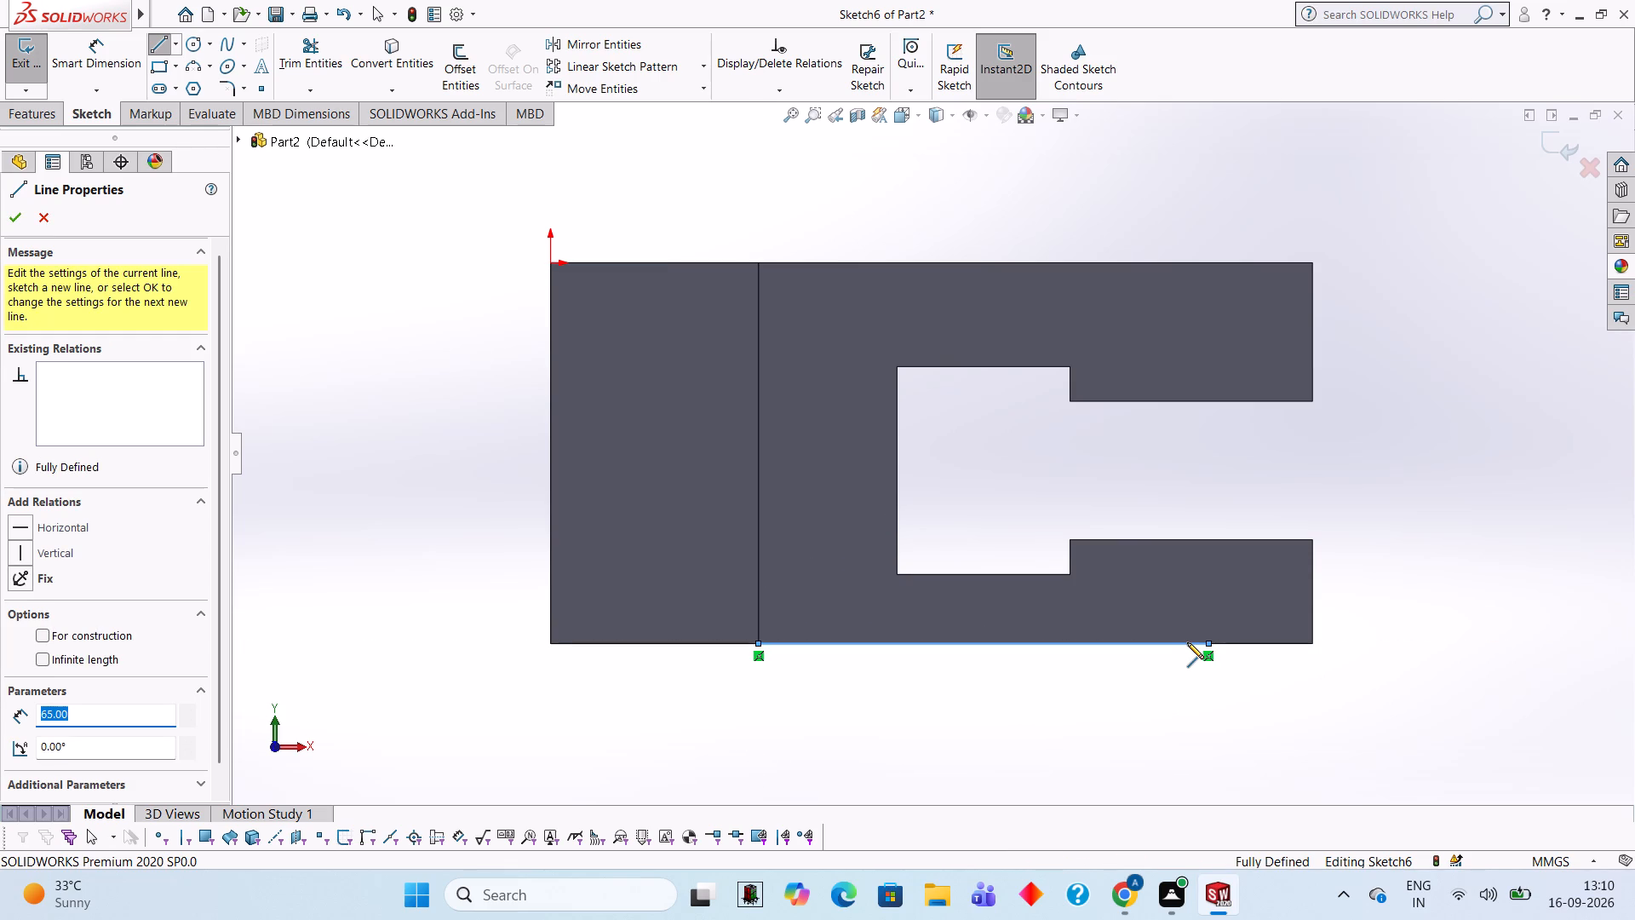
pyautogui.click(1209, 538)
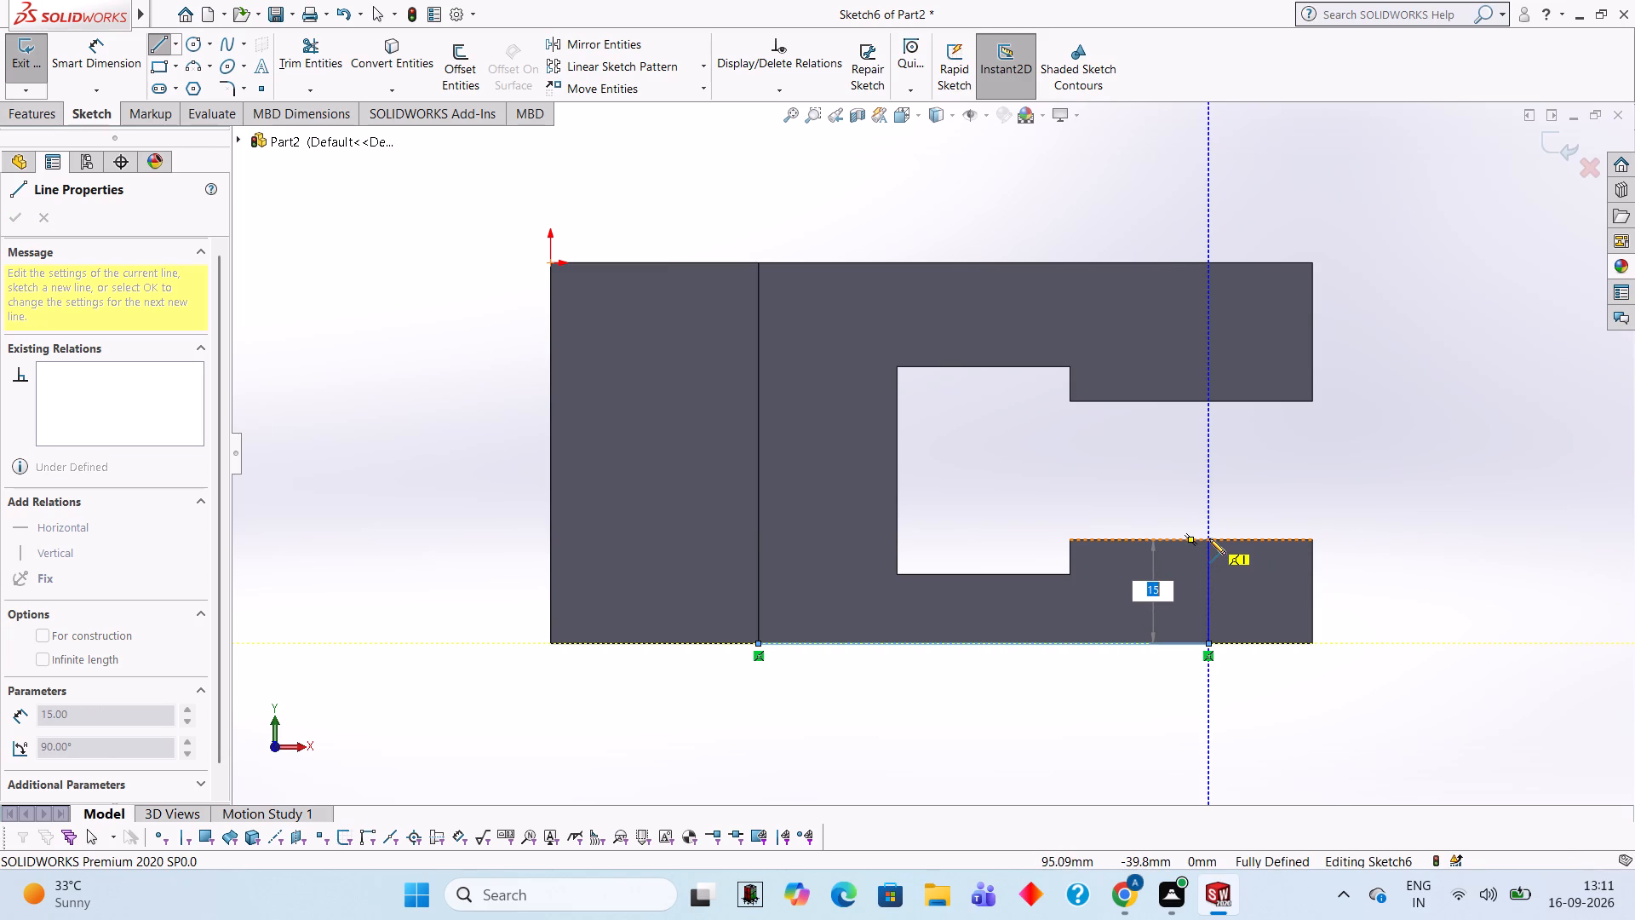
pyautogui.doubleClick(1069, 538)
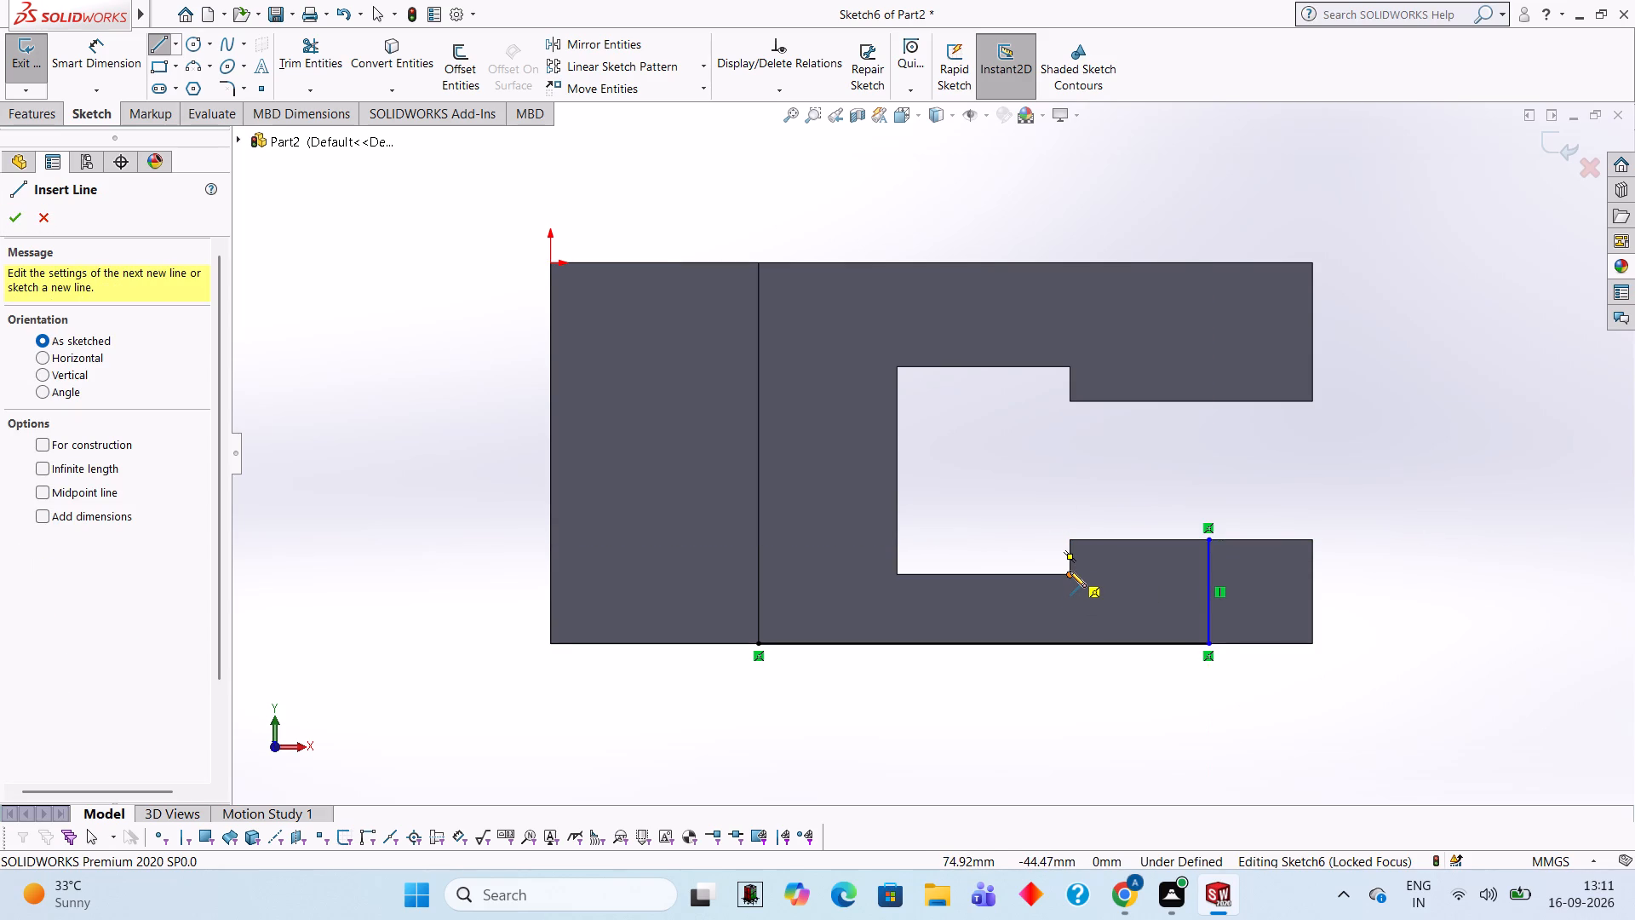
# Trace the slot outline from its lower inner corner to the upper arm, and close along the base's upper edge (65 mm) and end block's edge (55 mm).
pyautogui.click(1070, 572)
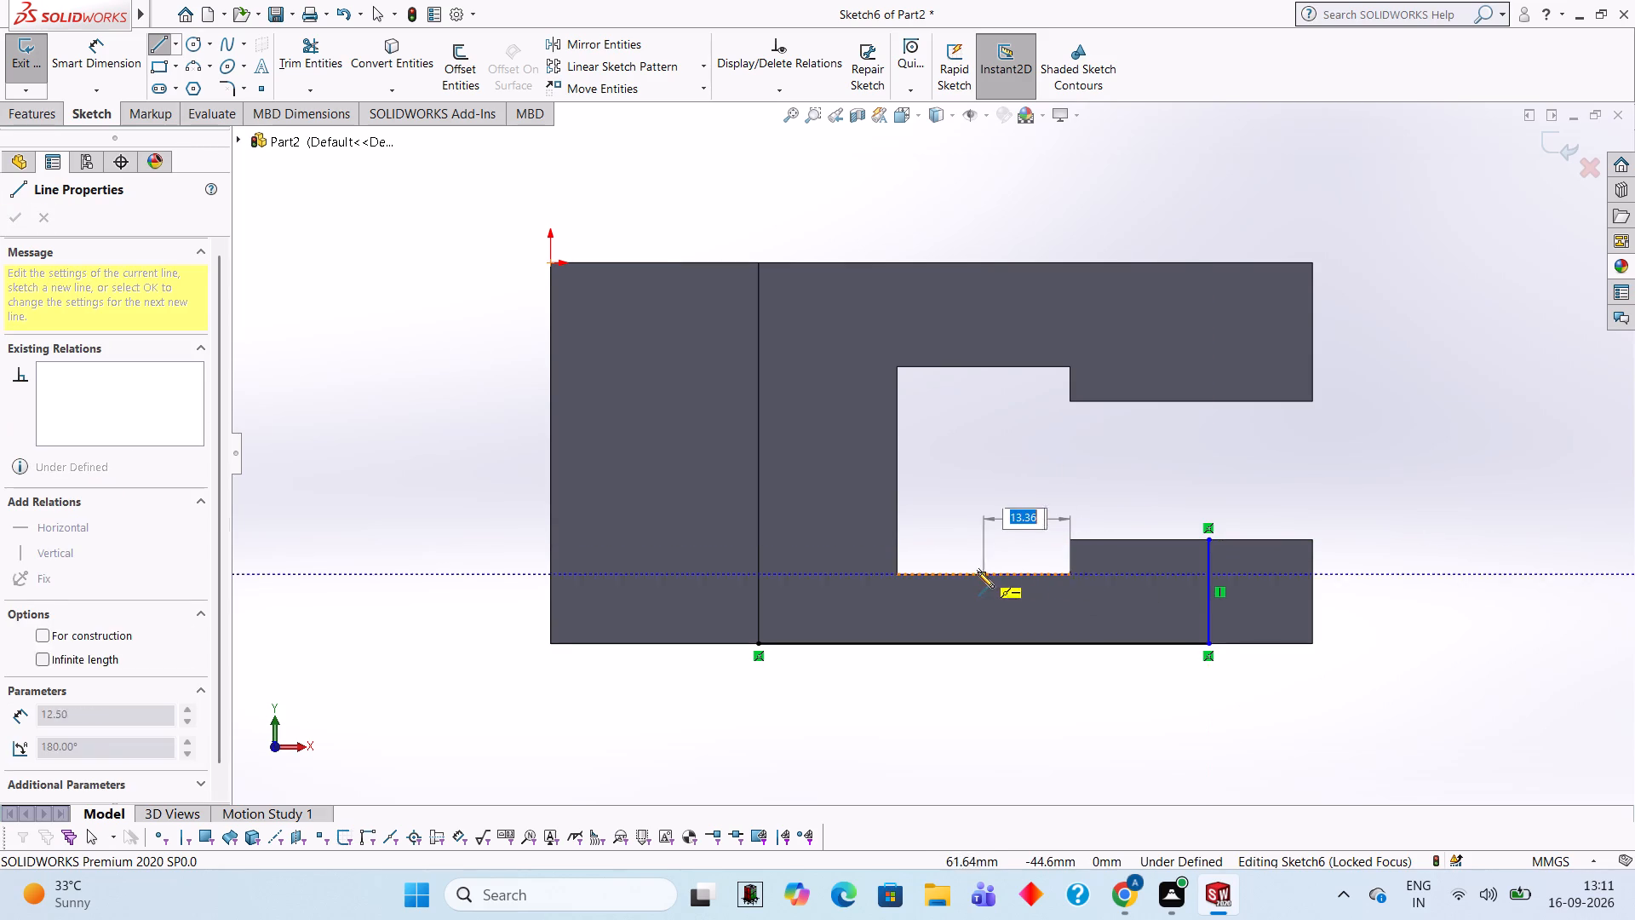
pyautogui.click(897, 575)
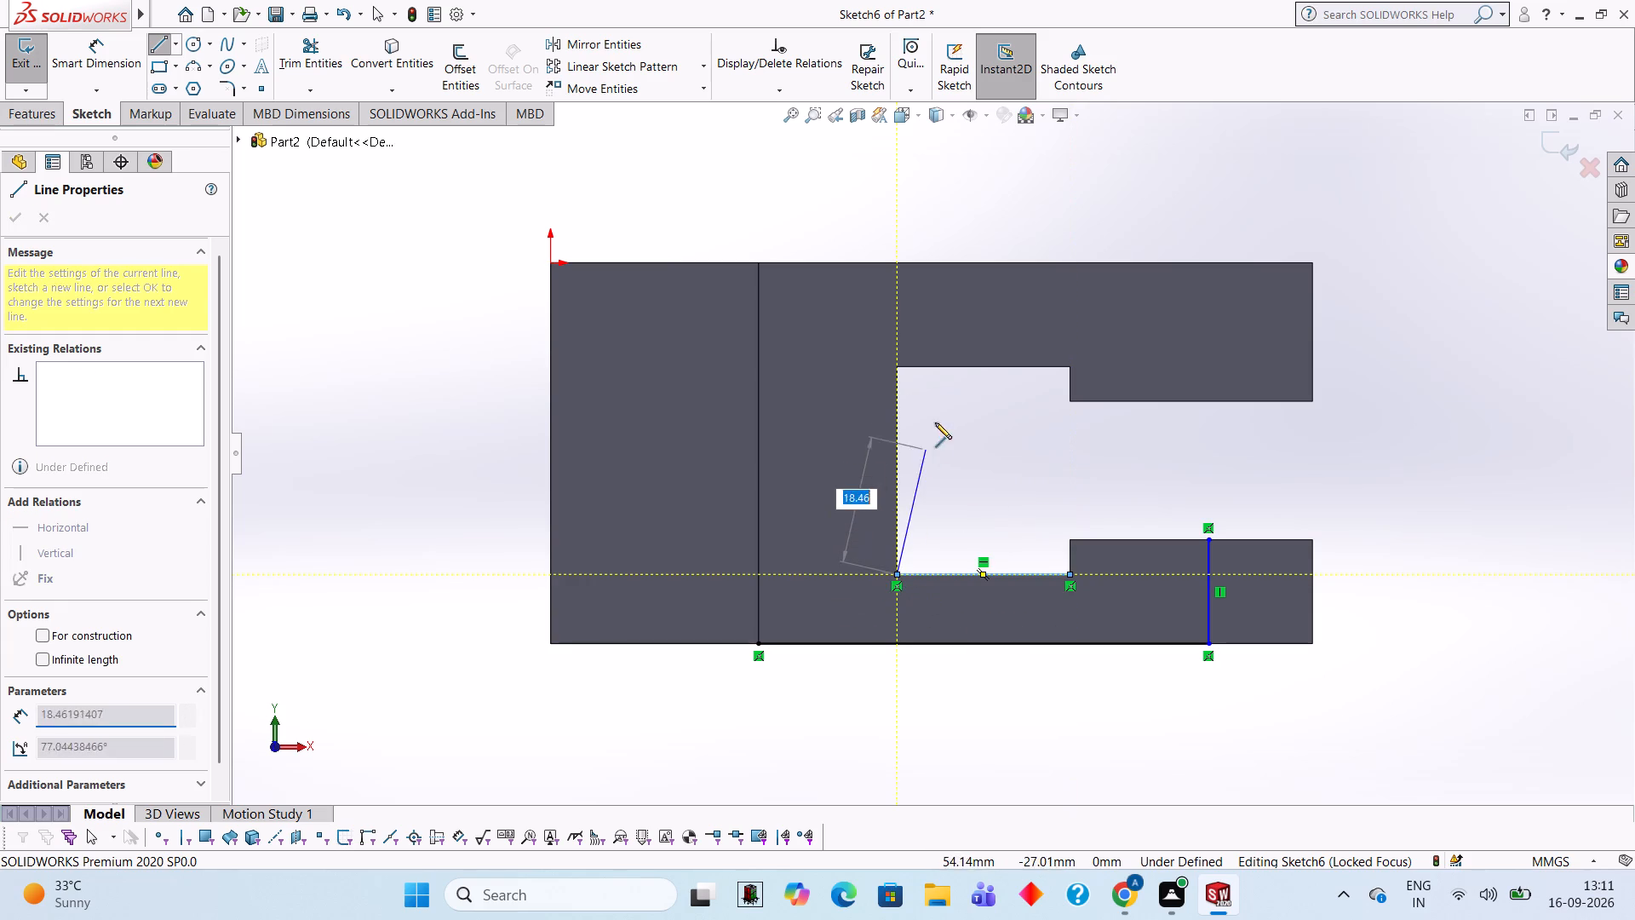
pyautogui.click(898, 365)
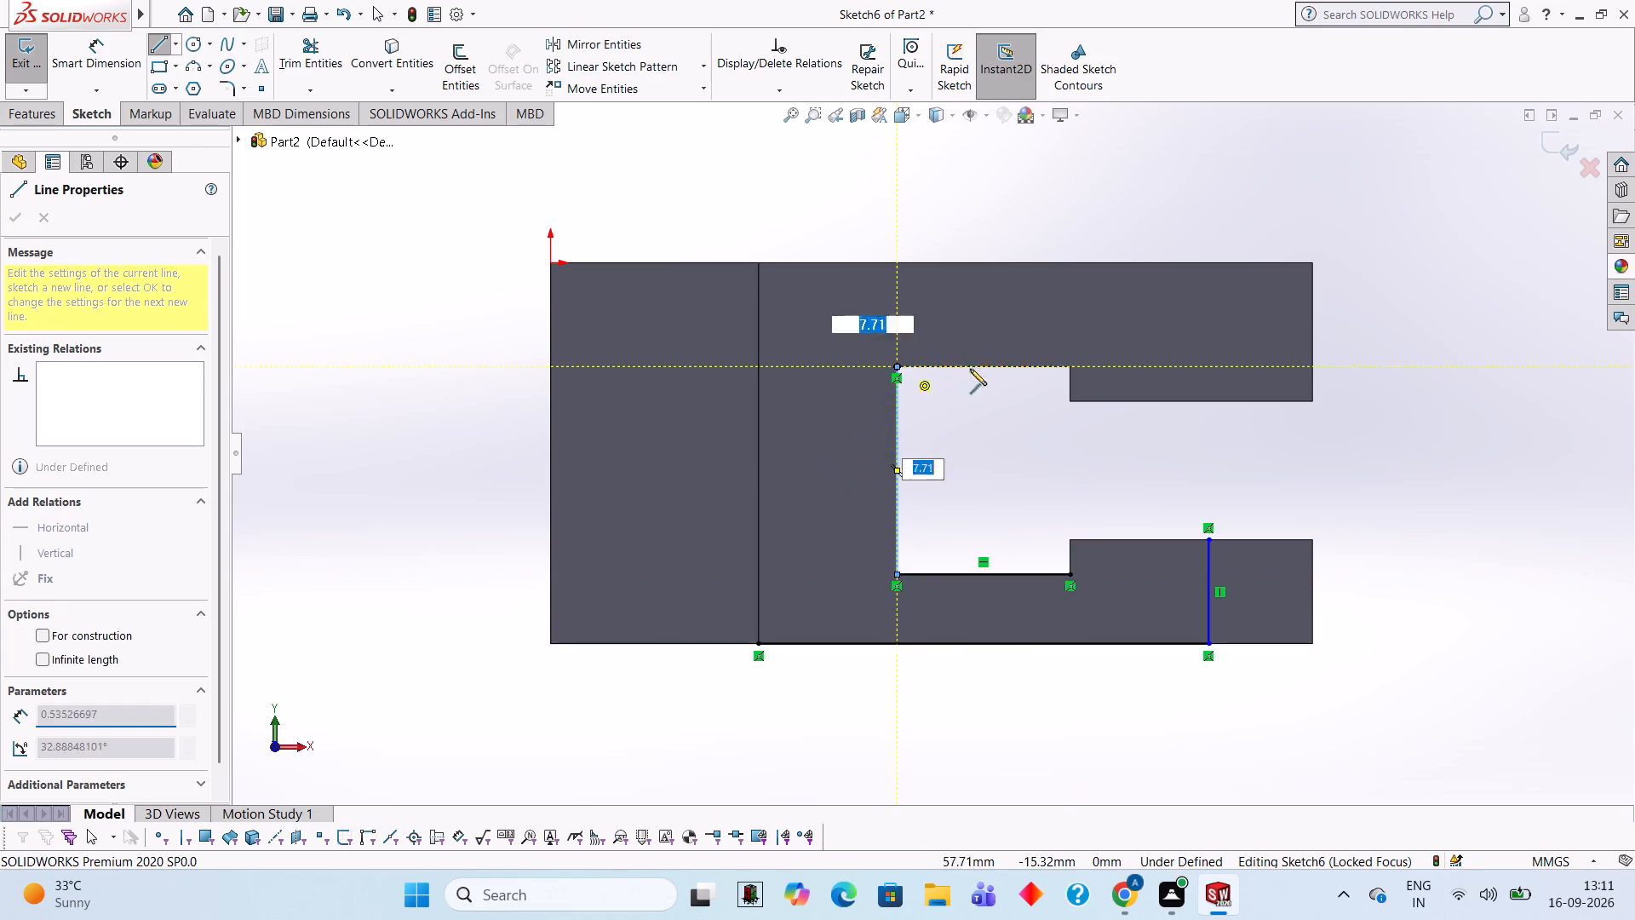
pyautogui.click(1069, 365)
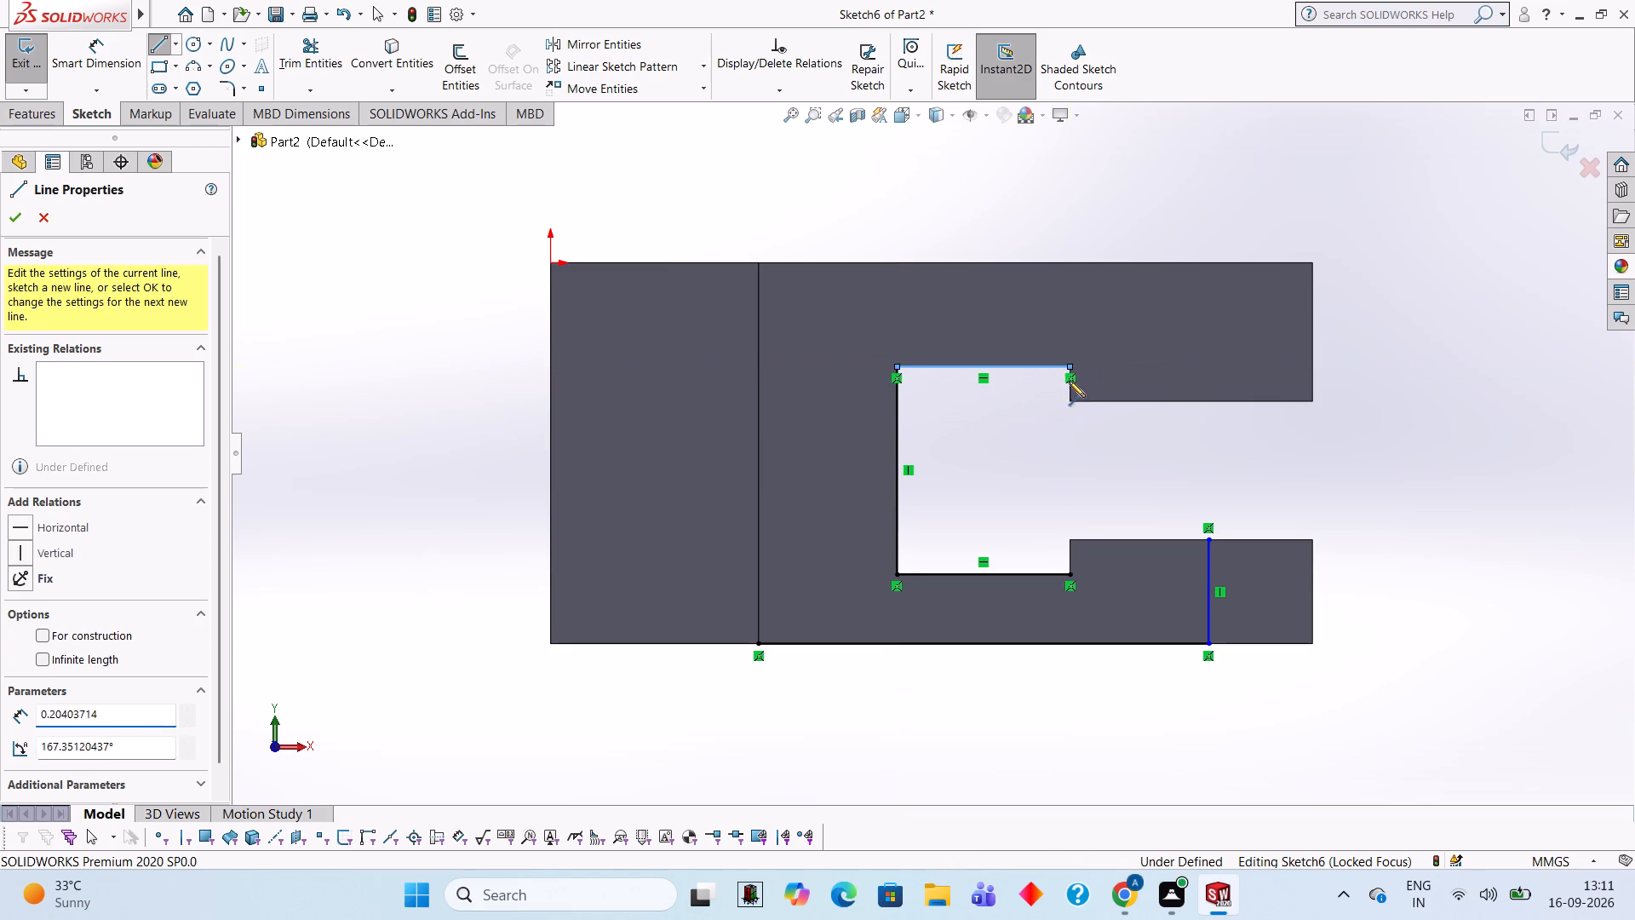
pyautogui.click(1069, 401)
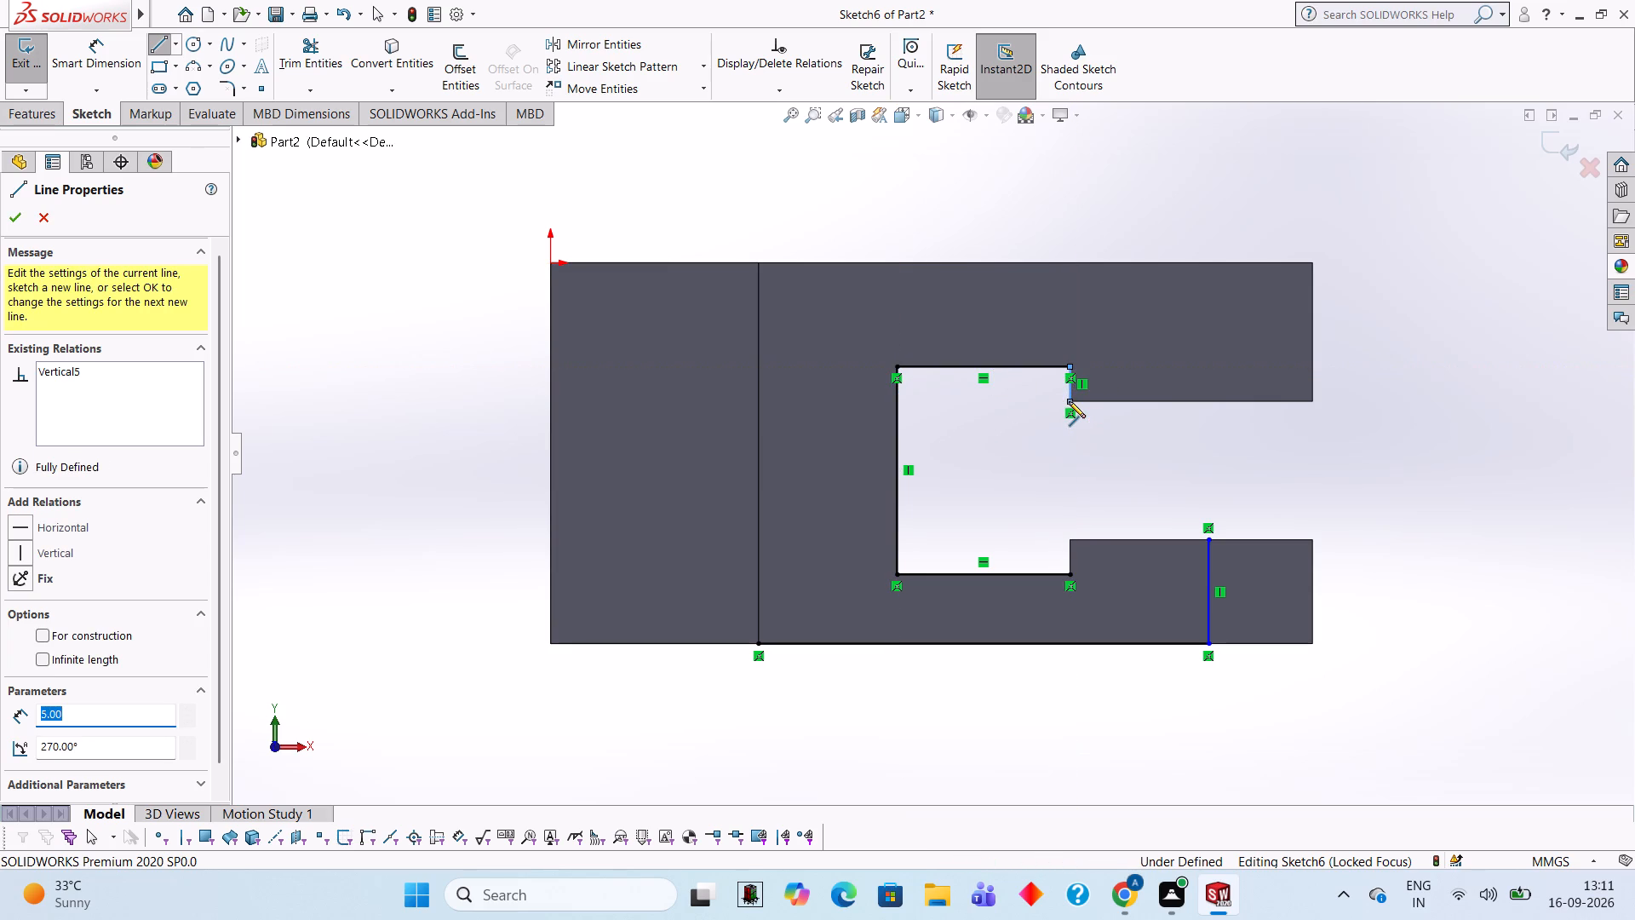
pyautogui.click(1210, 401)
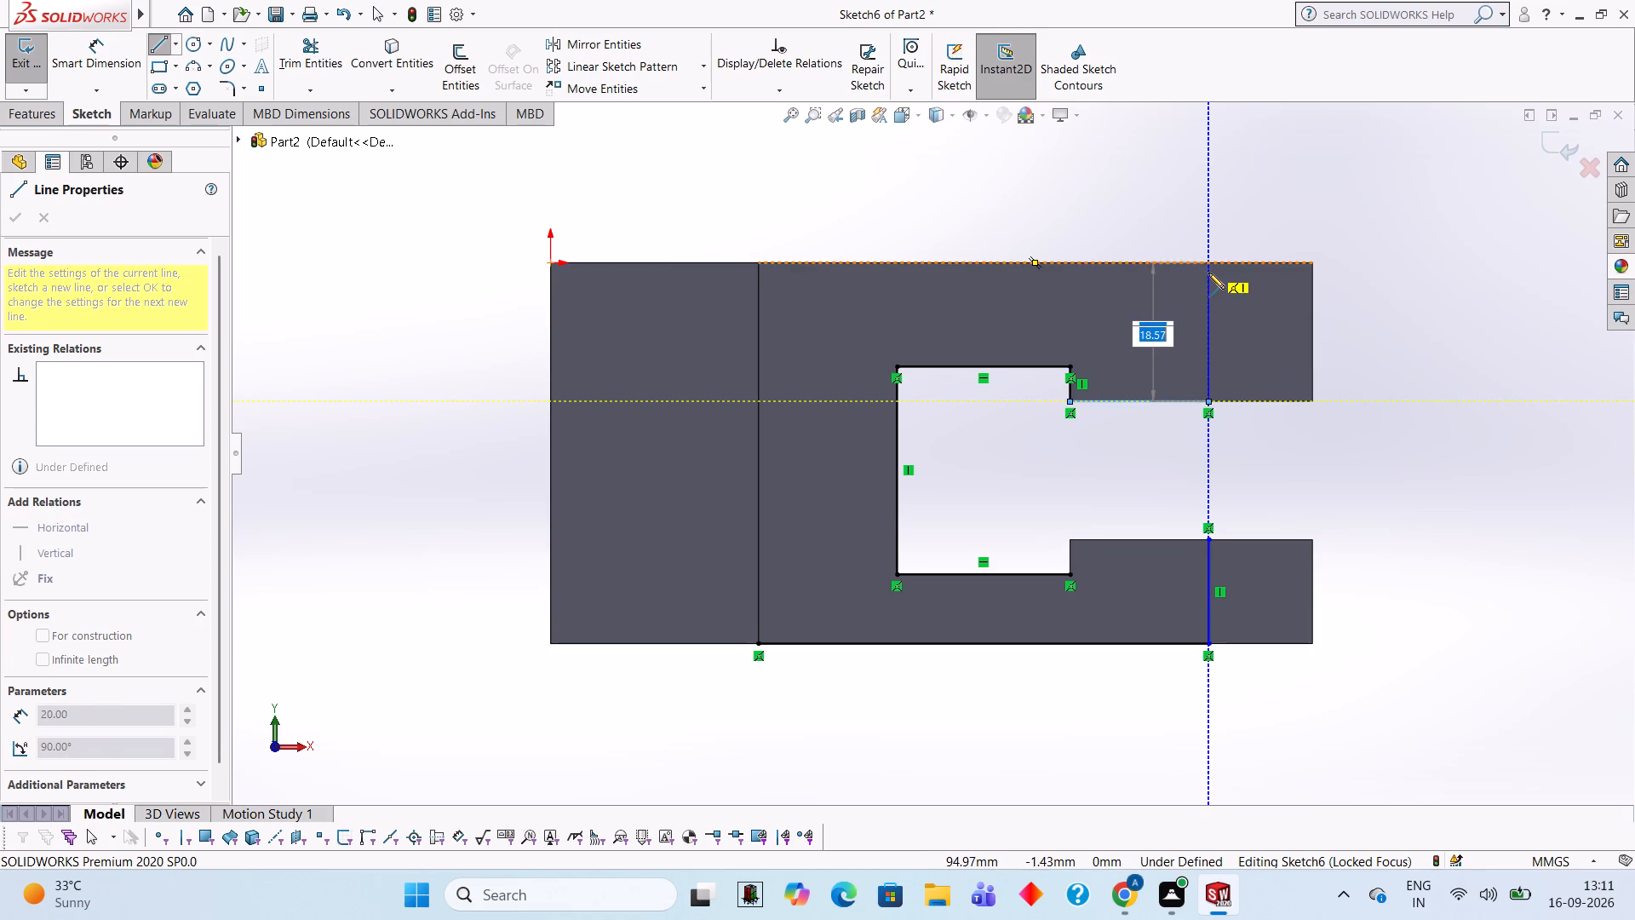
pyautogui.click(1208, 263)
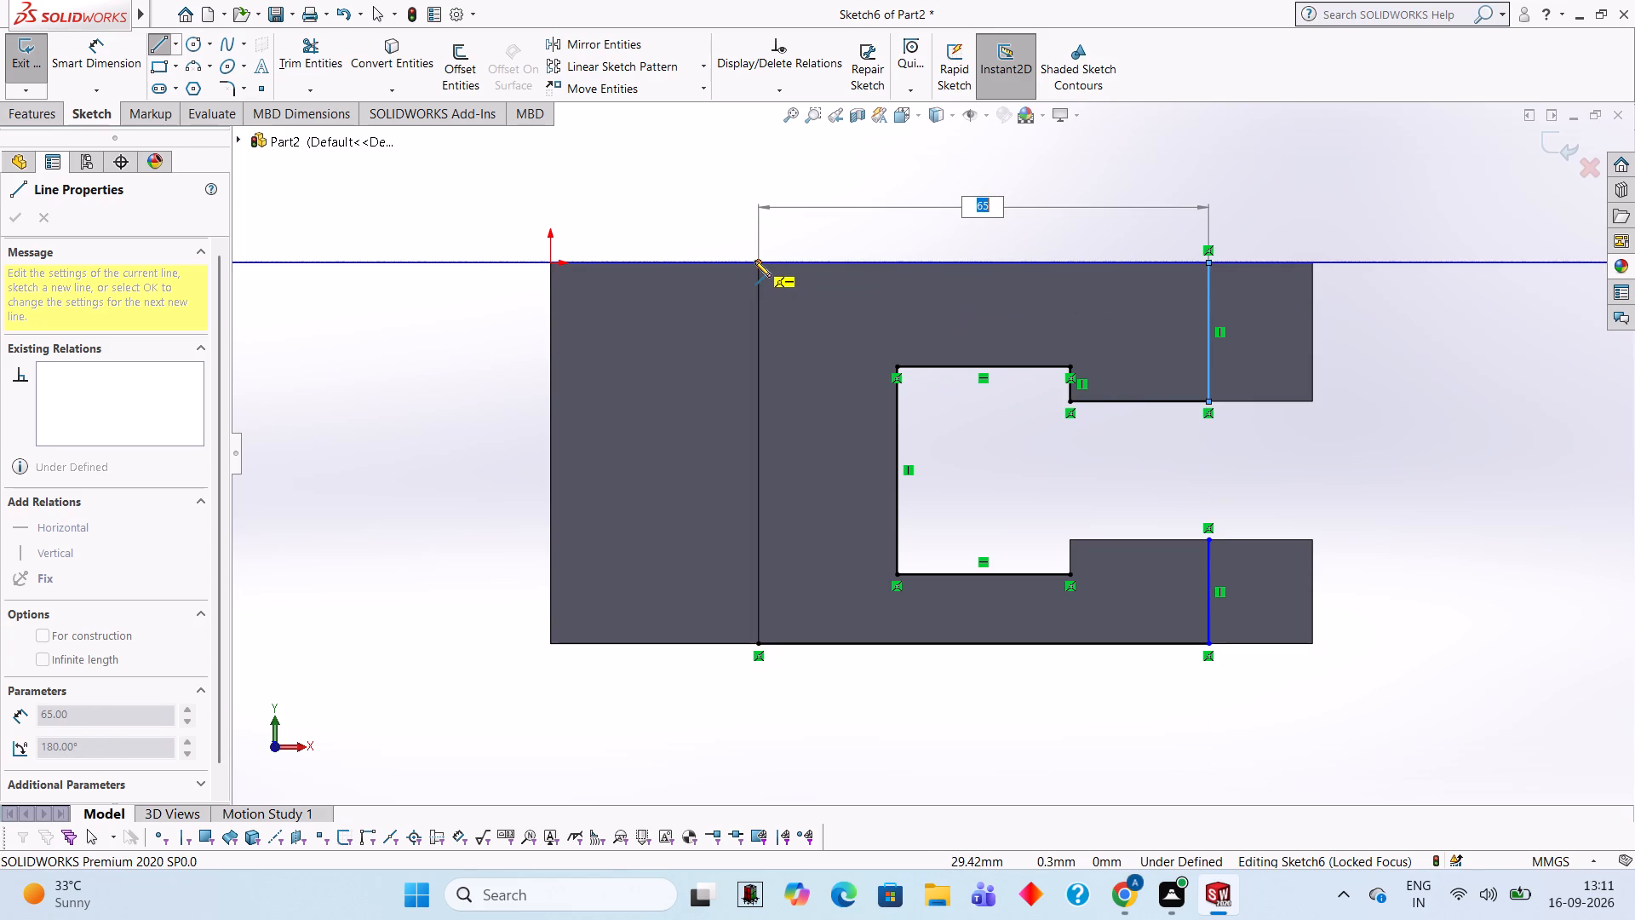
pyautogui.click(754, 261)
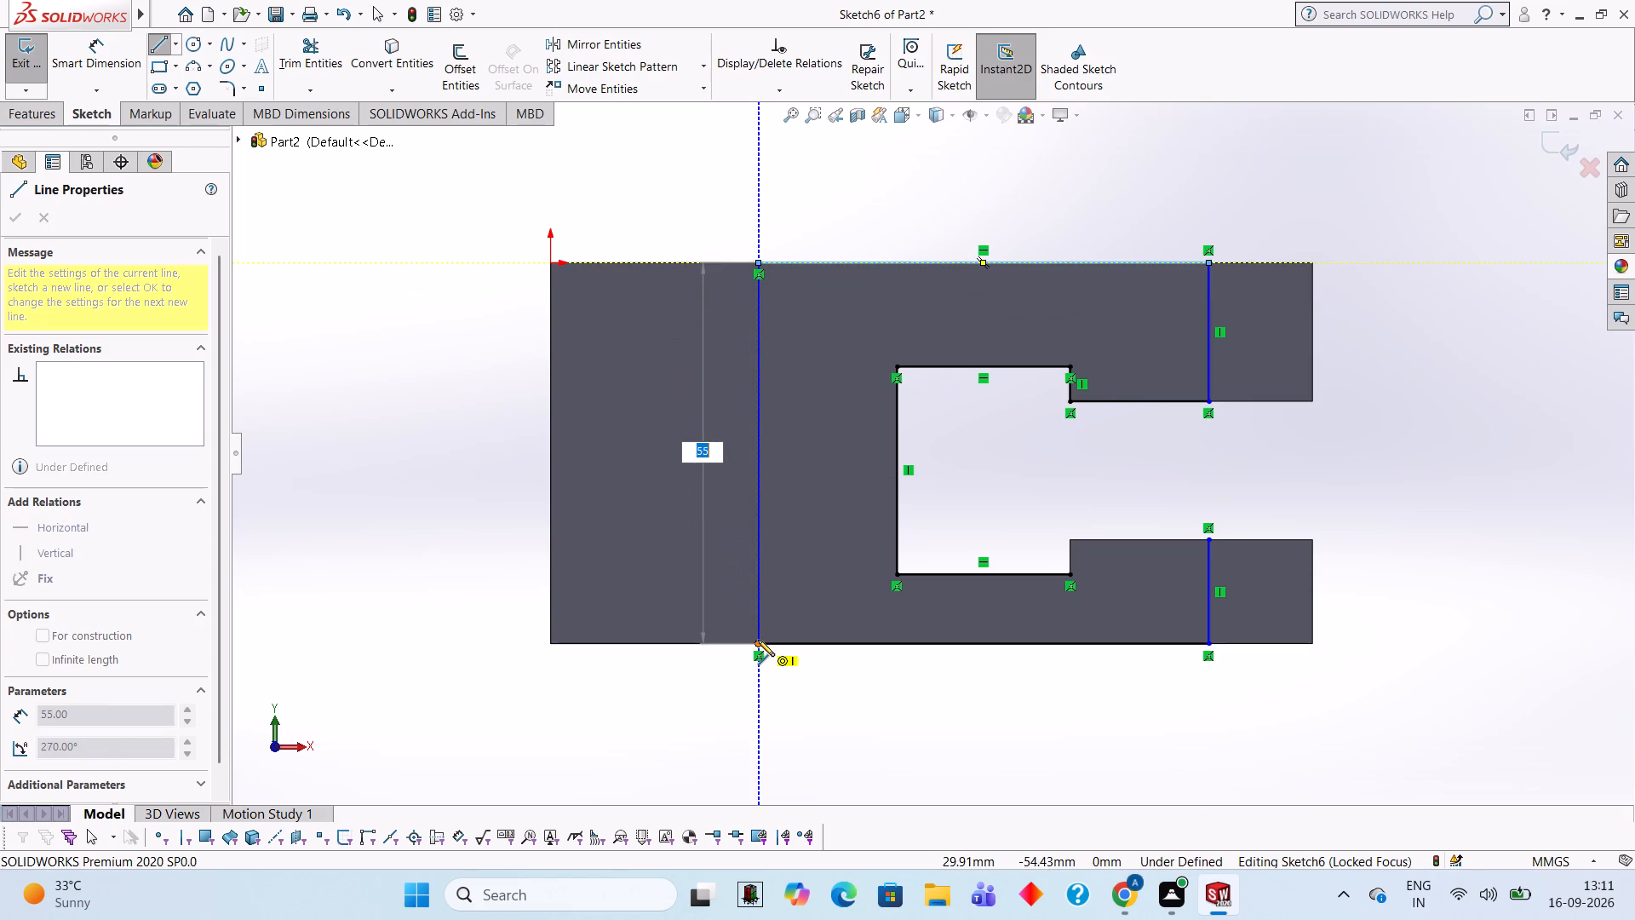
pyautogui.click(758, 640)
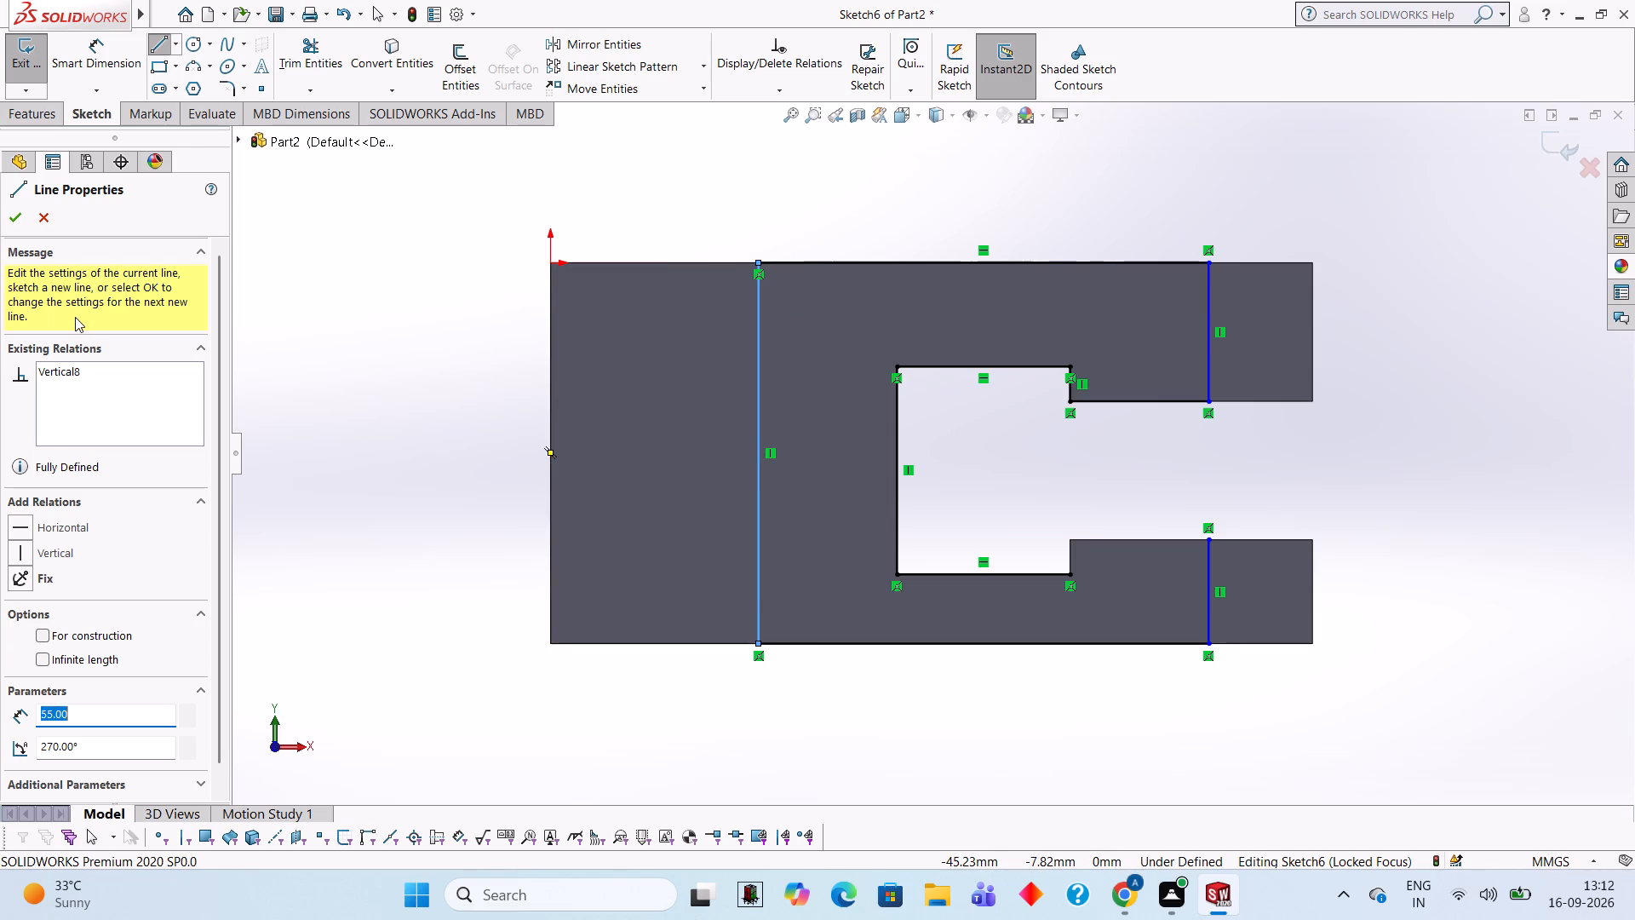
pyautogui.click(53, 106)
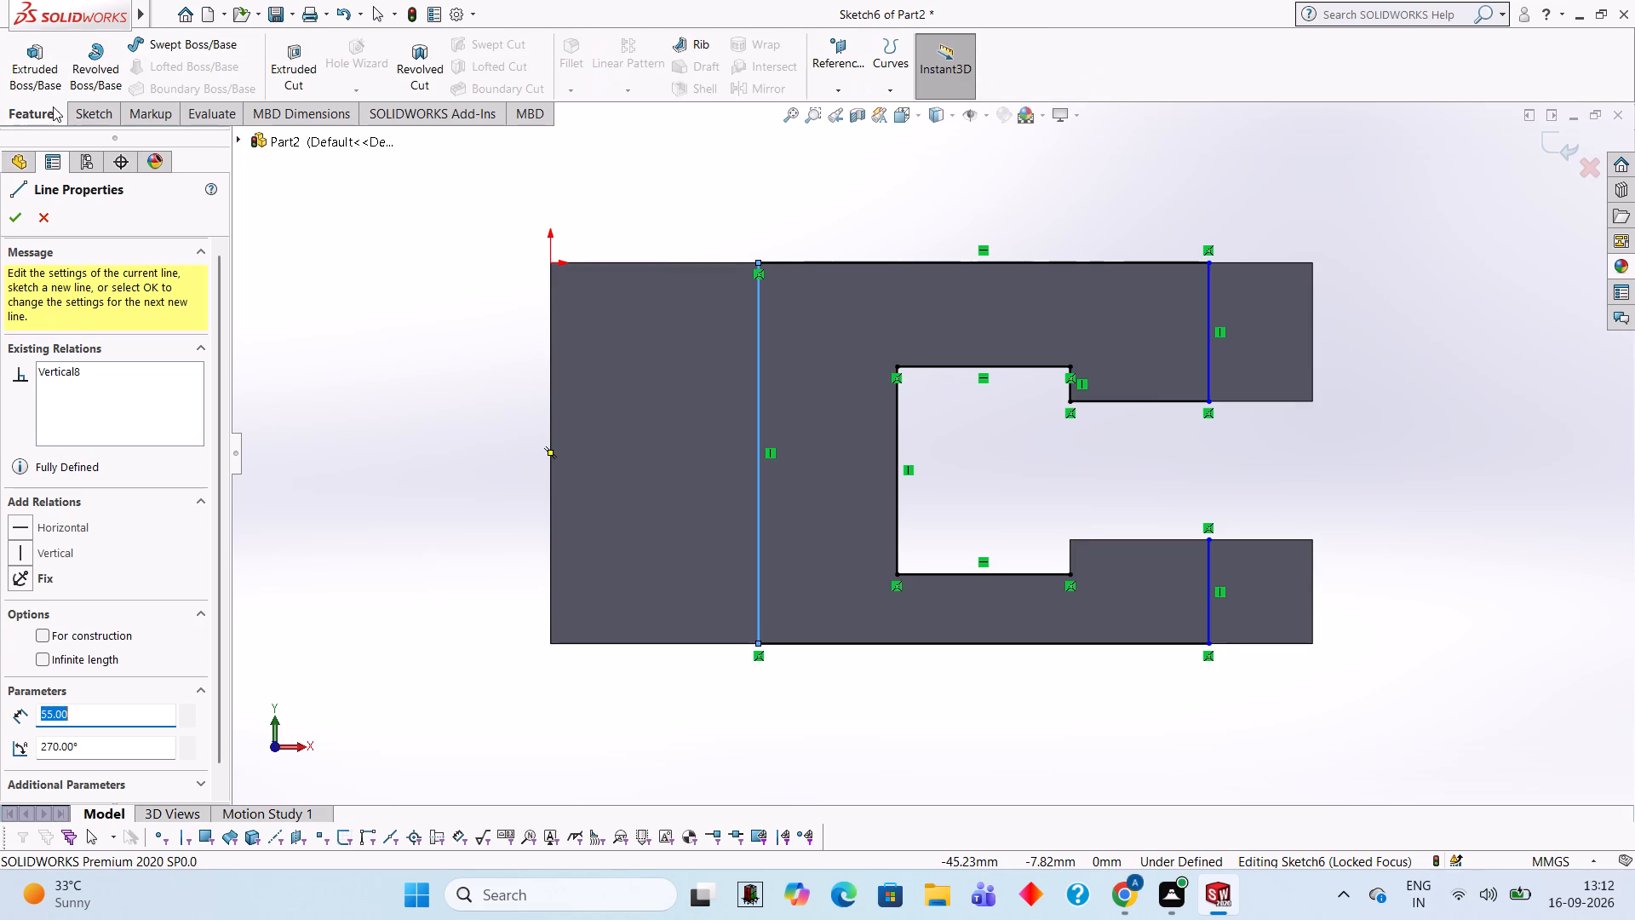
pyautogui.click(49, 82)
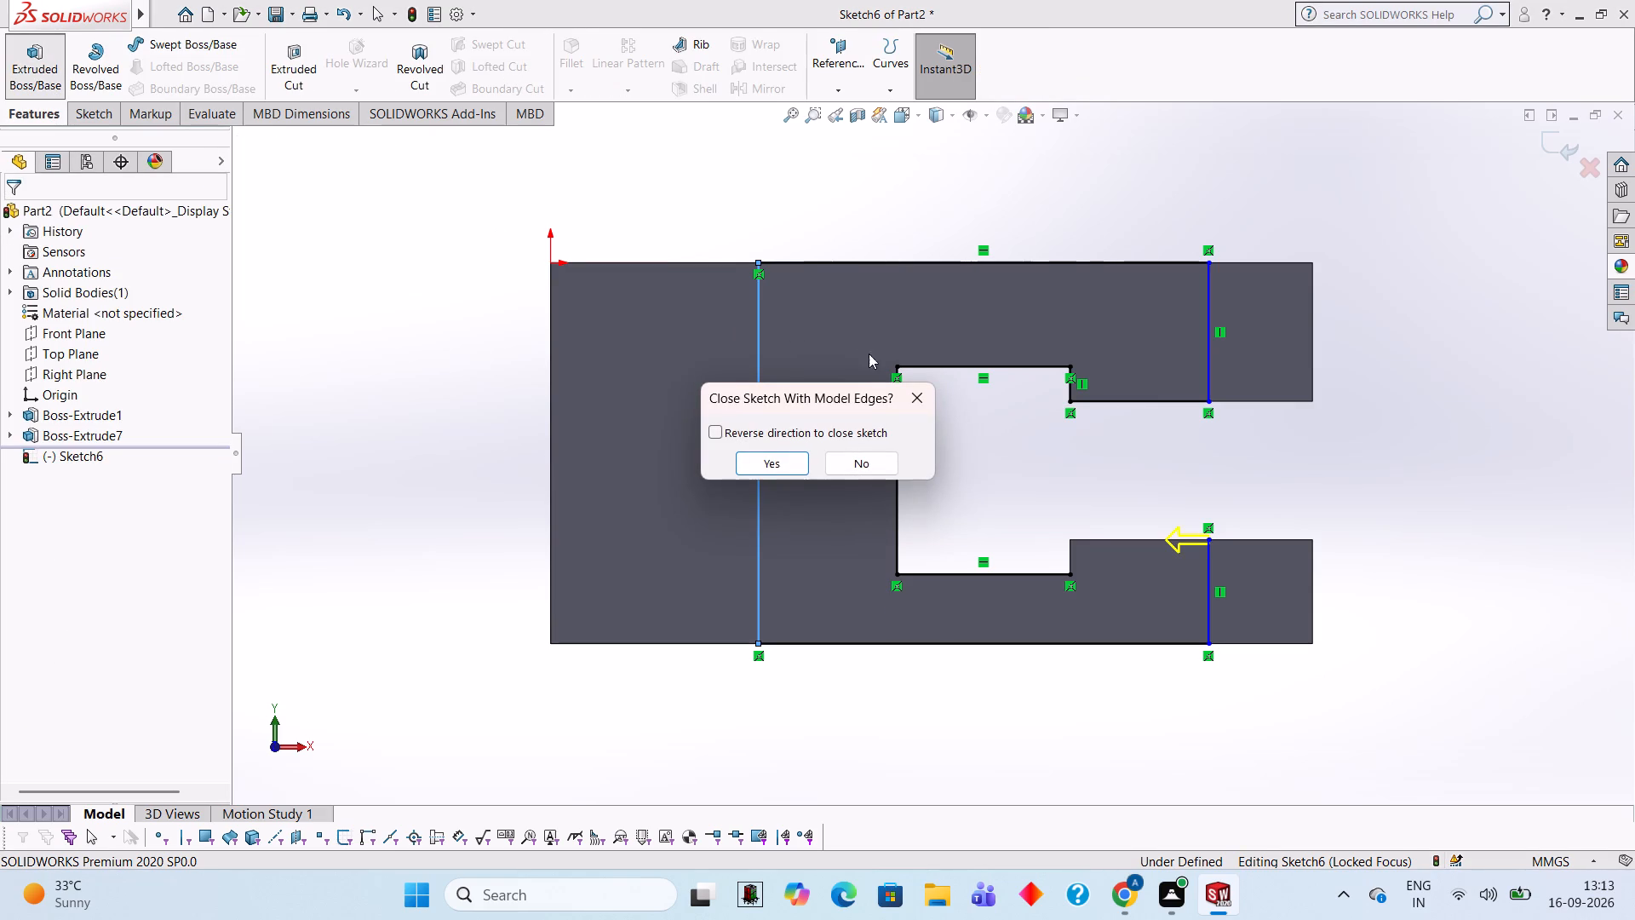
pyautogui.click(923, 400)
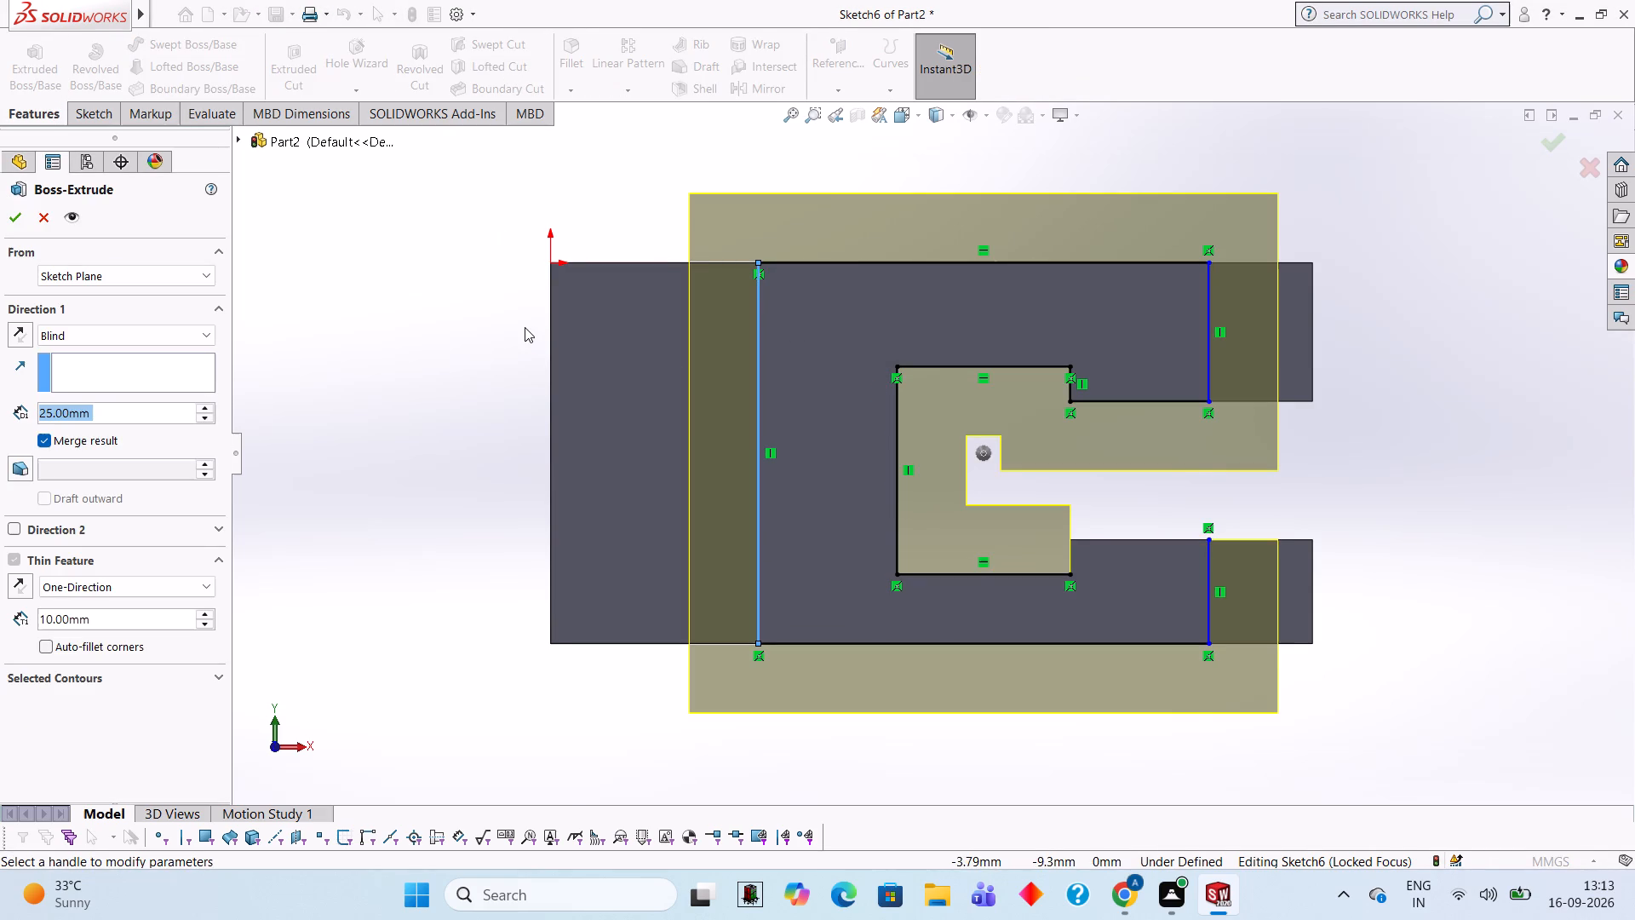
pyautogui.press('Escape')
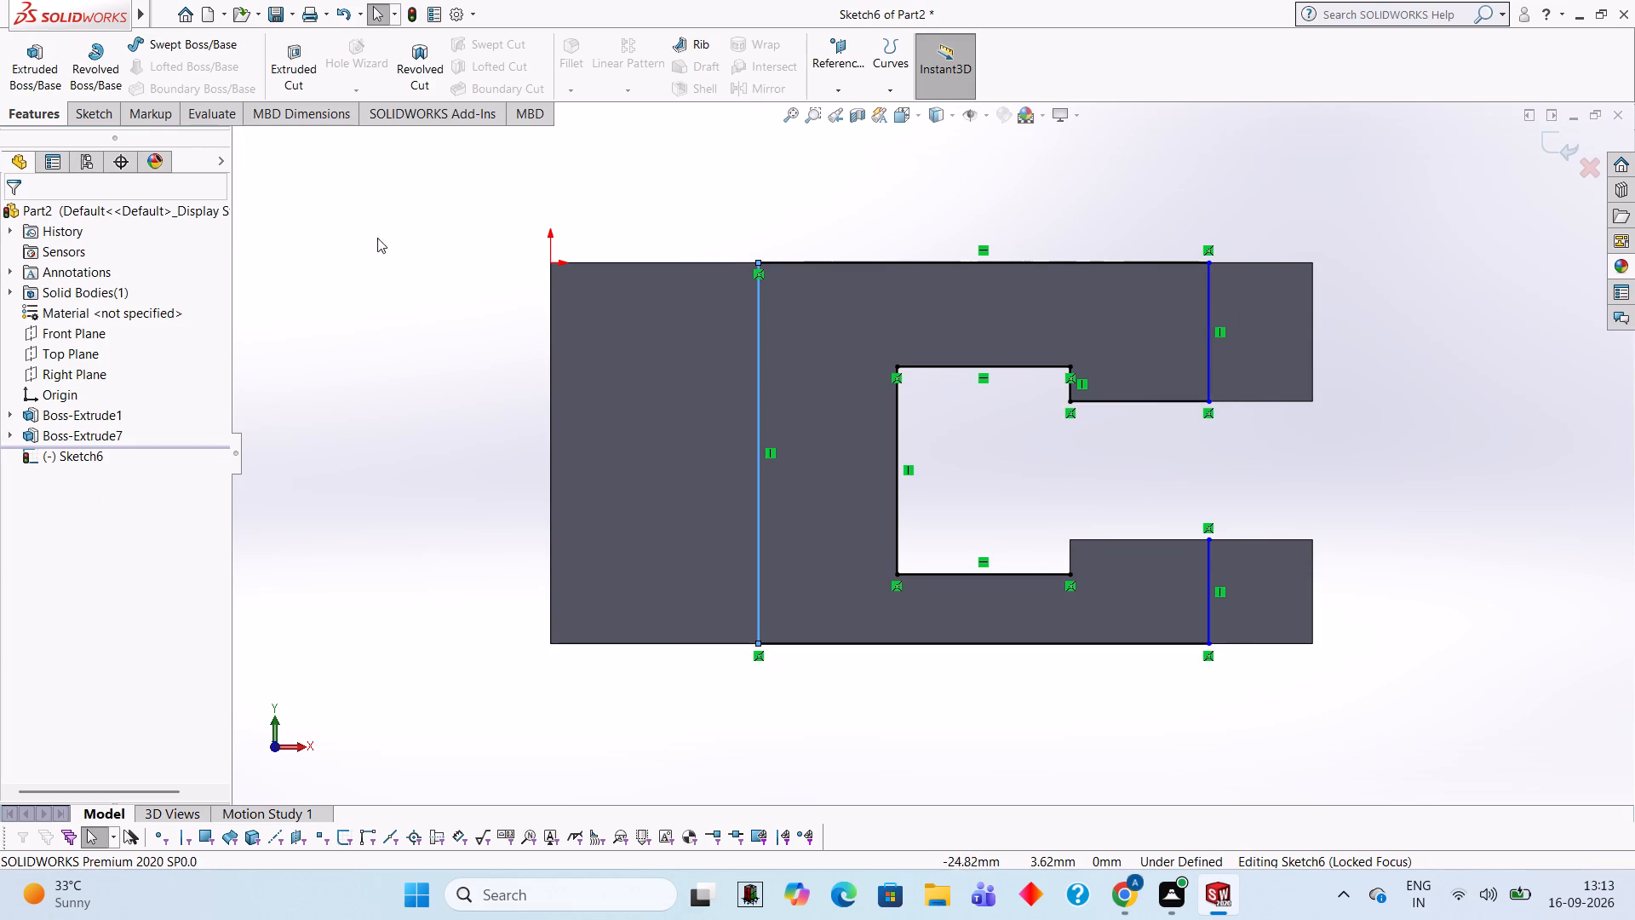
# Start a boss extrusion of the C-shaped profile, closing the sketch's open end with the model edges along the lower arm.
pyautogui.click(33, 108)
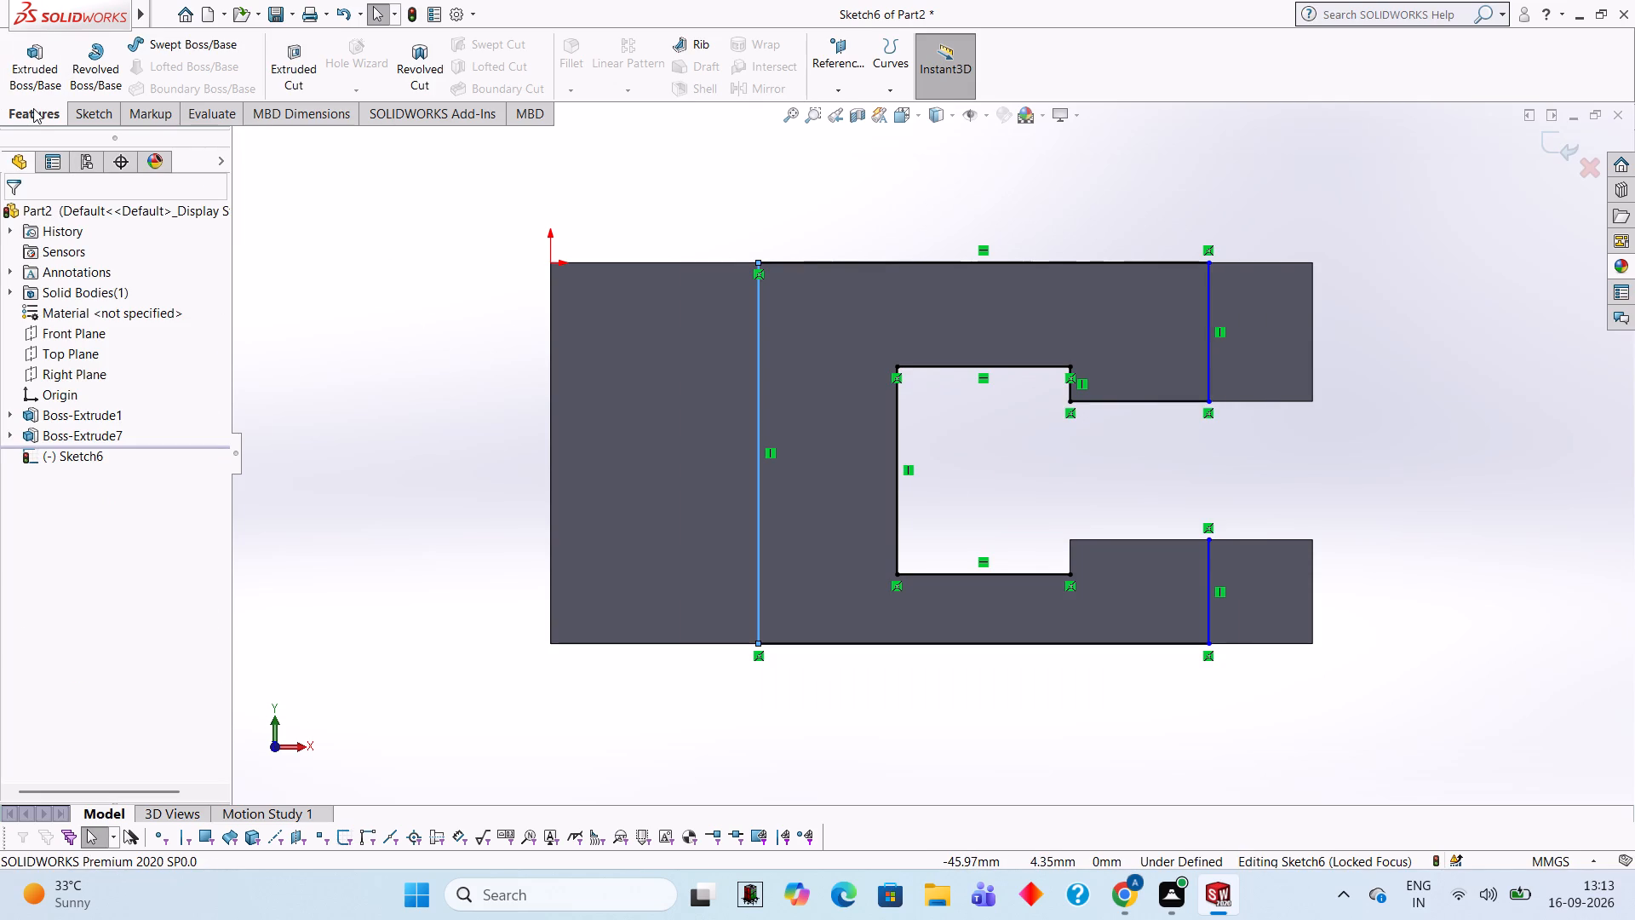
pyautogui.click(63, 114)
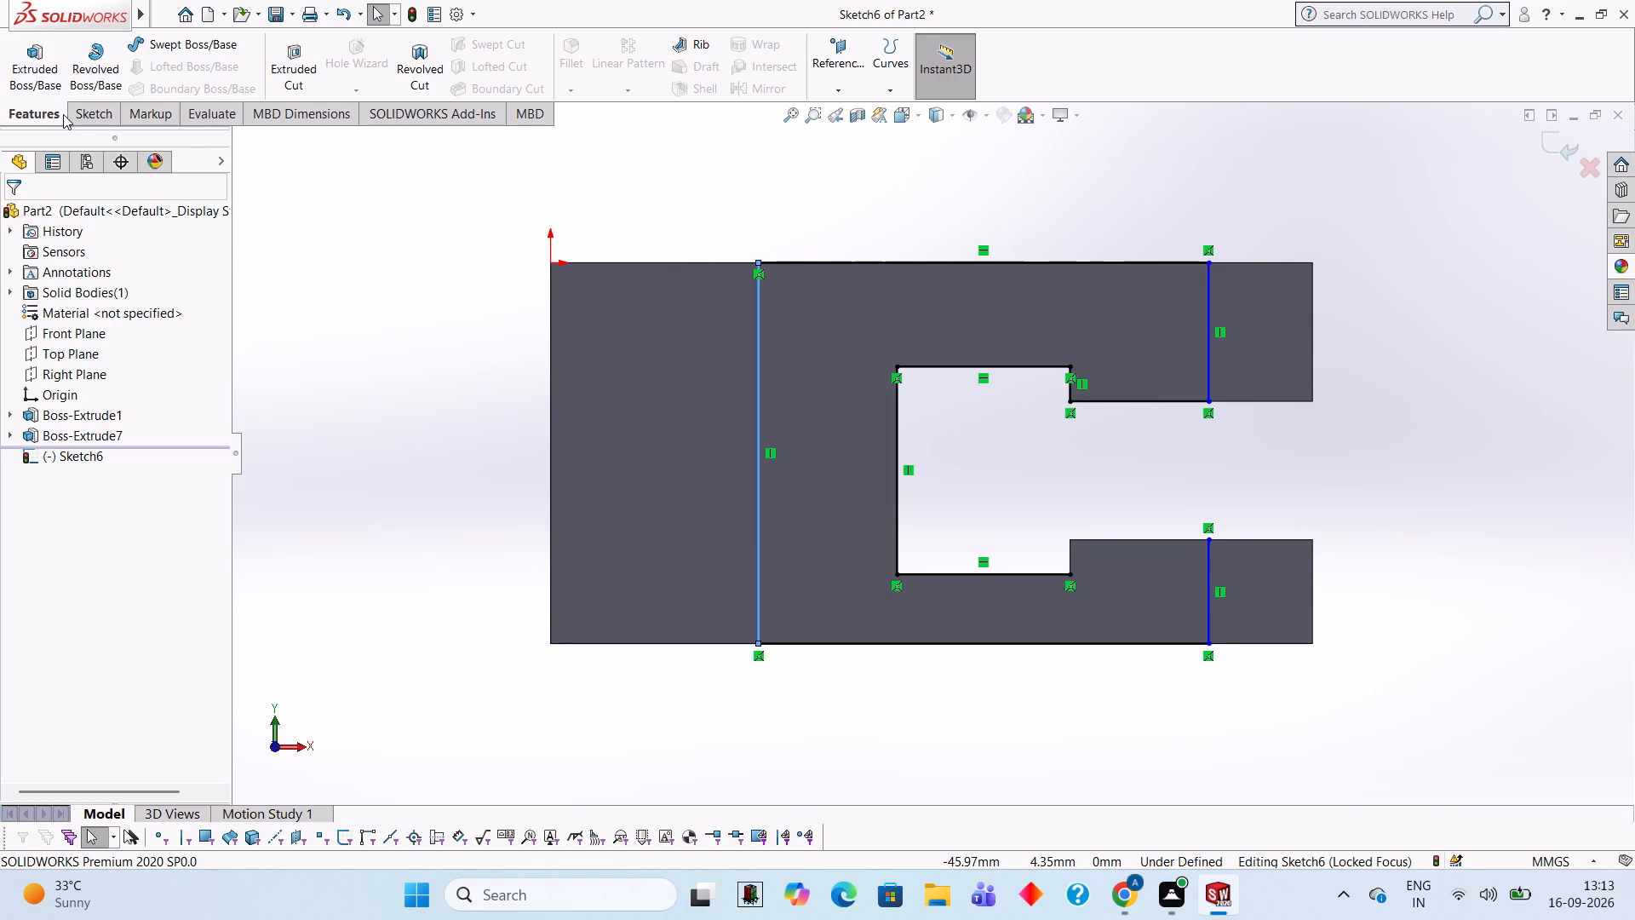
pyautogui.click(47, 116)
pyautogui.click(31, 72)
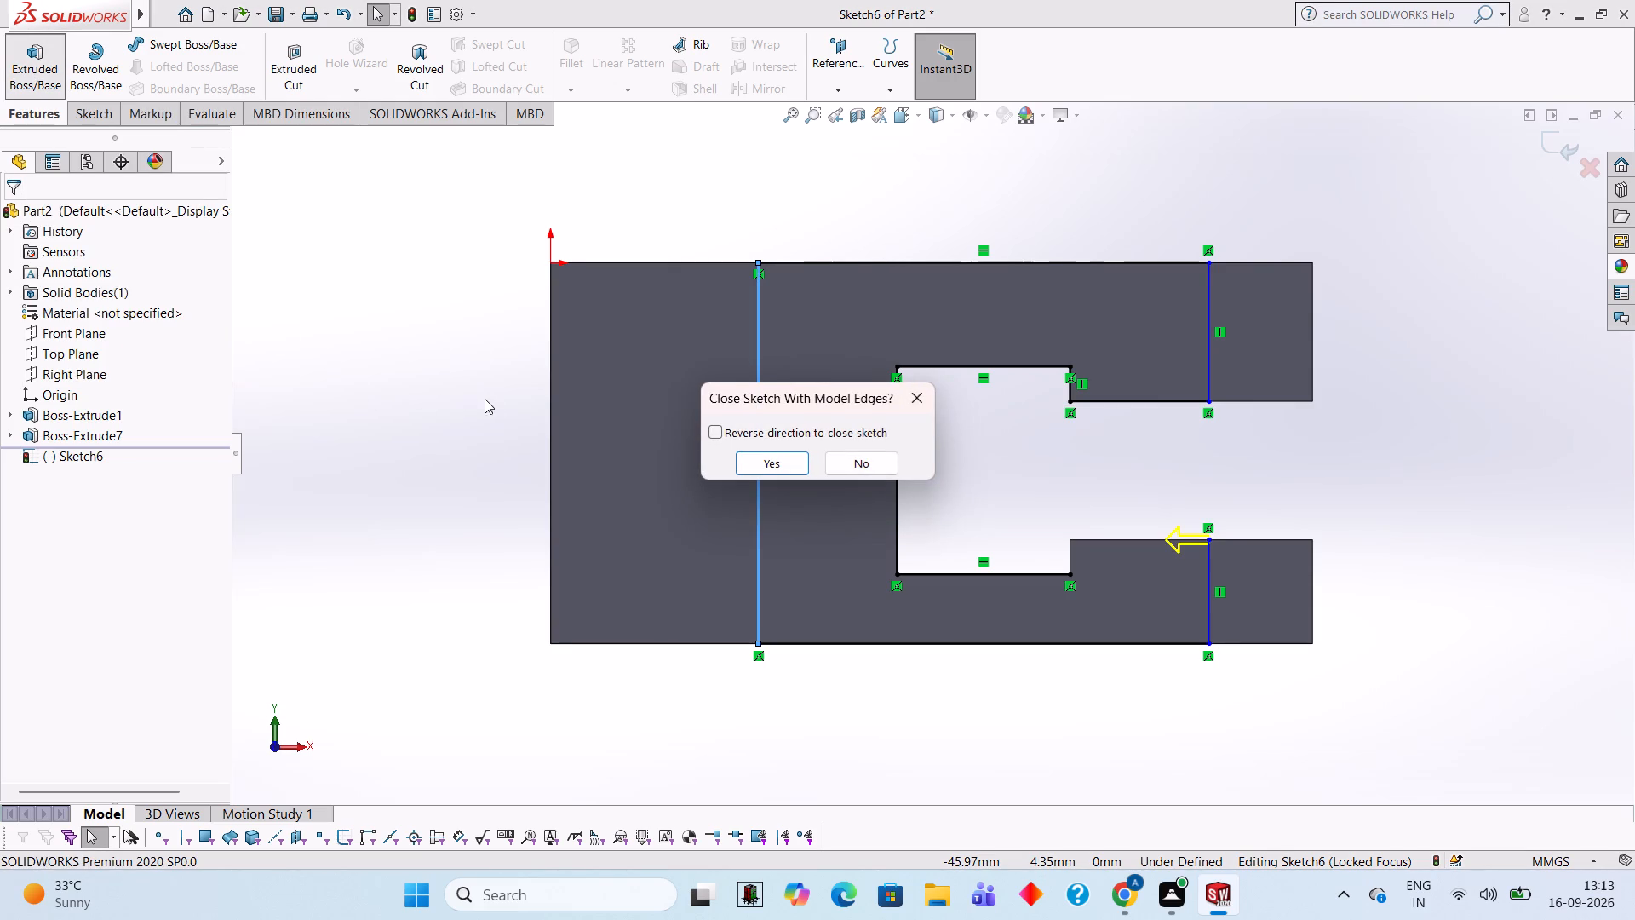
pyautogui.click(766, 447)
pyautogui.click(769, 457)
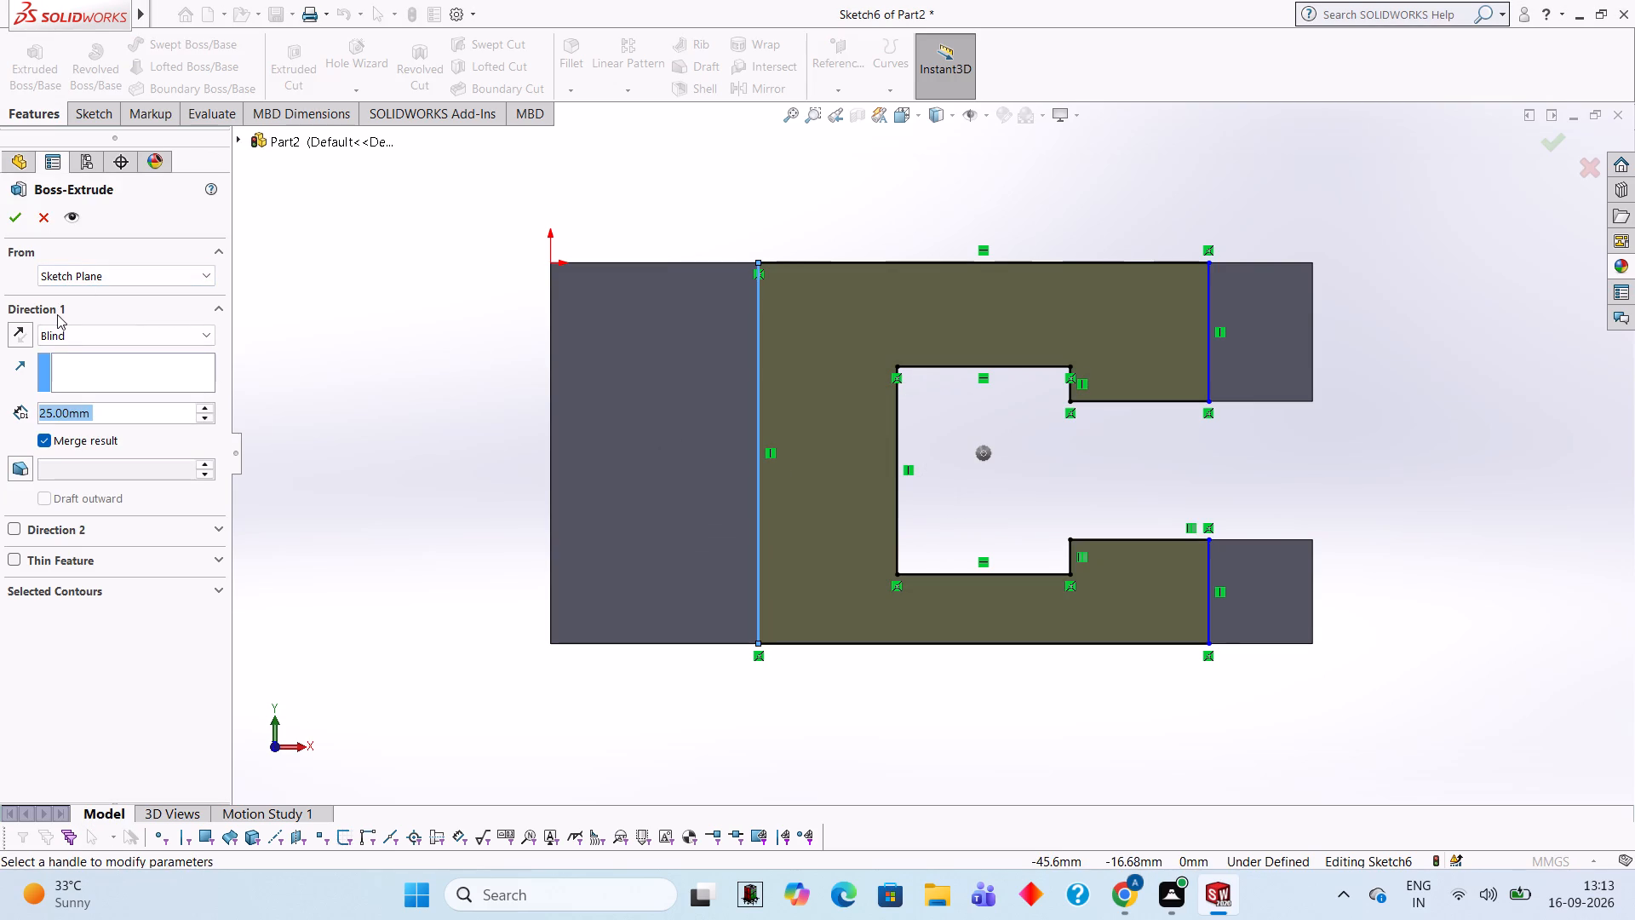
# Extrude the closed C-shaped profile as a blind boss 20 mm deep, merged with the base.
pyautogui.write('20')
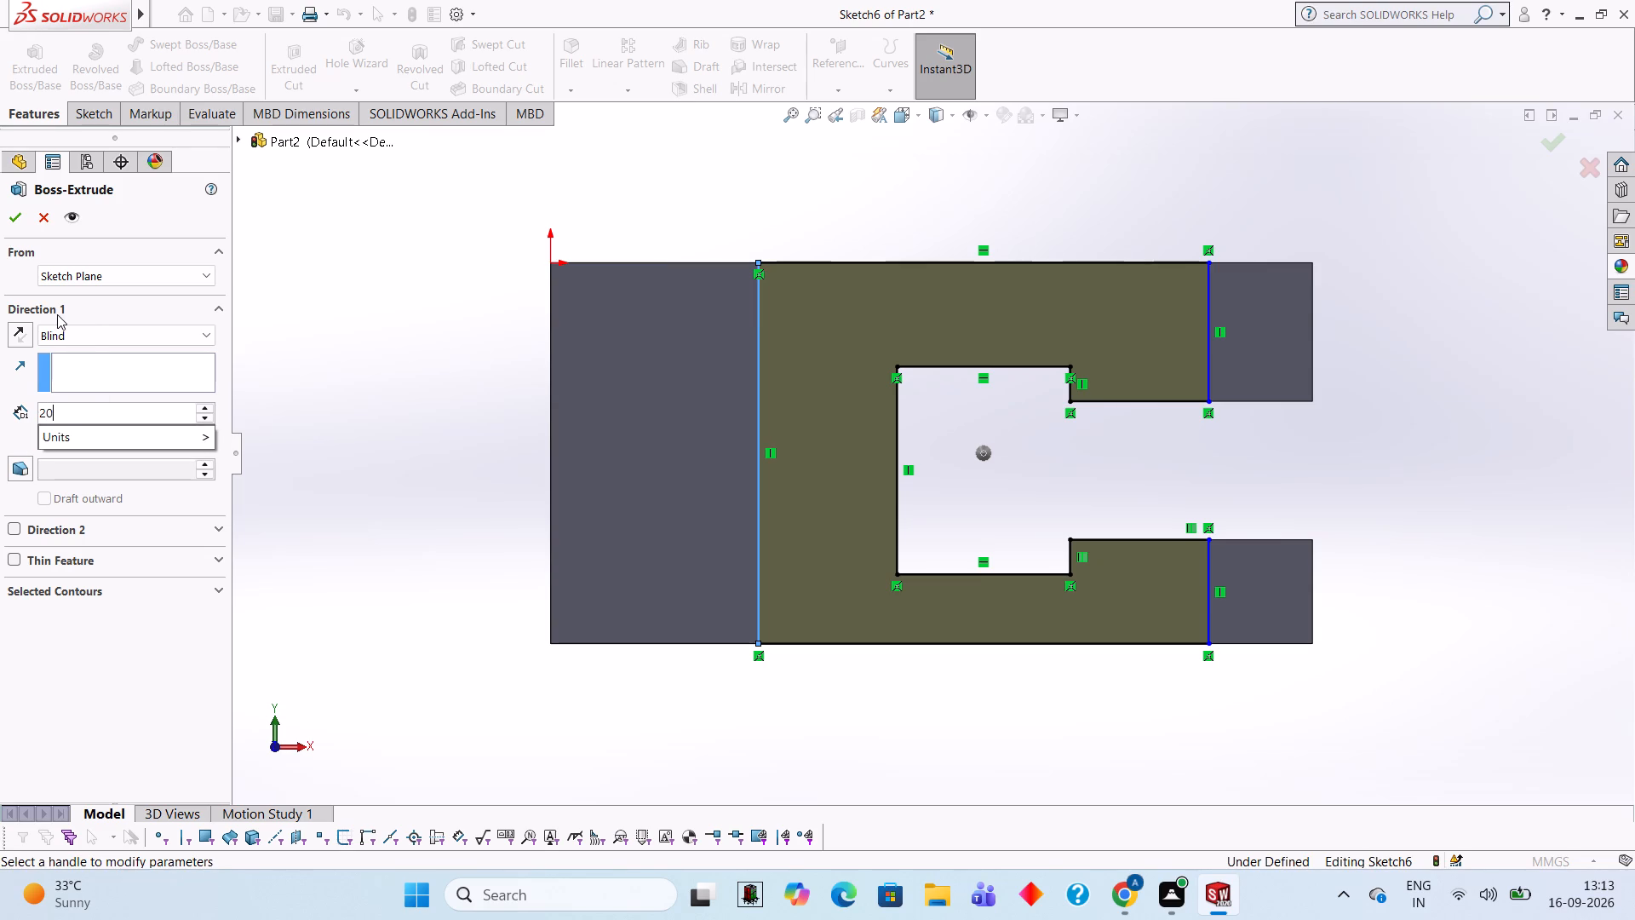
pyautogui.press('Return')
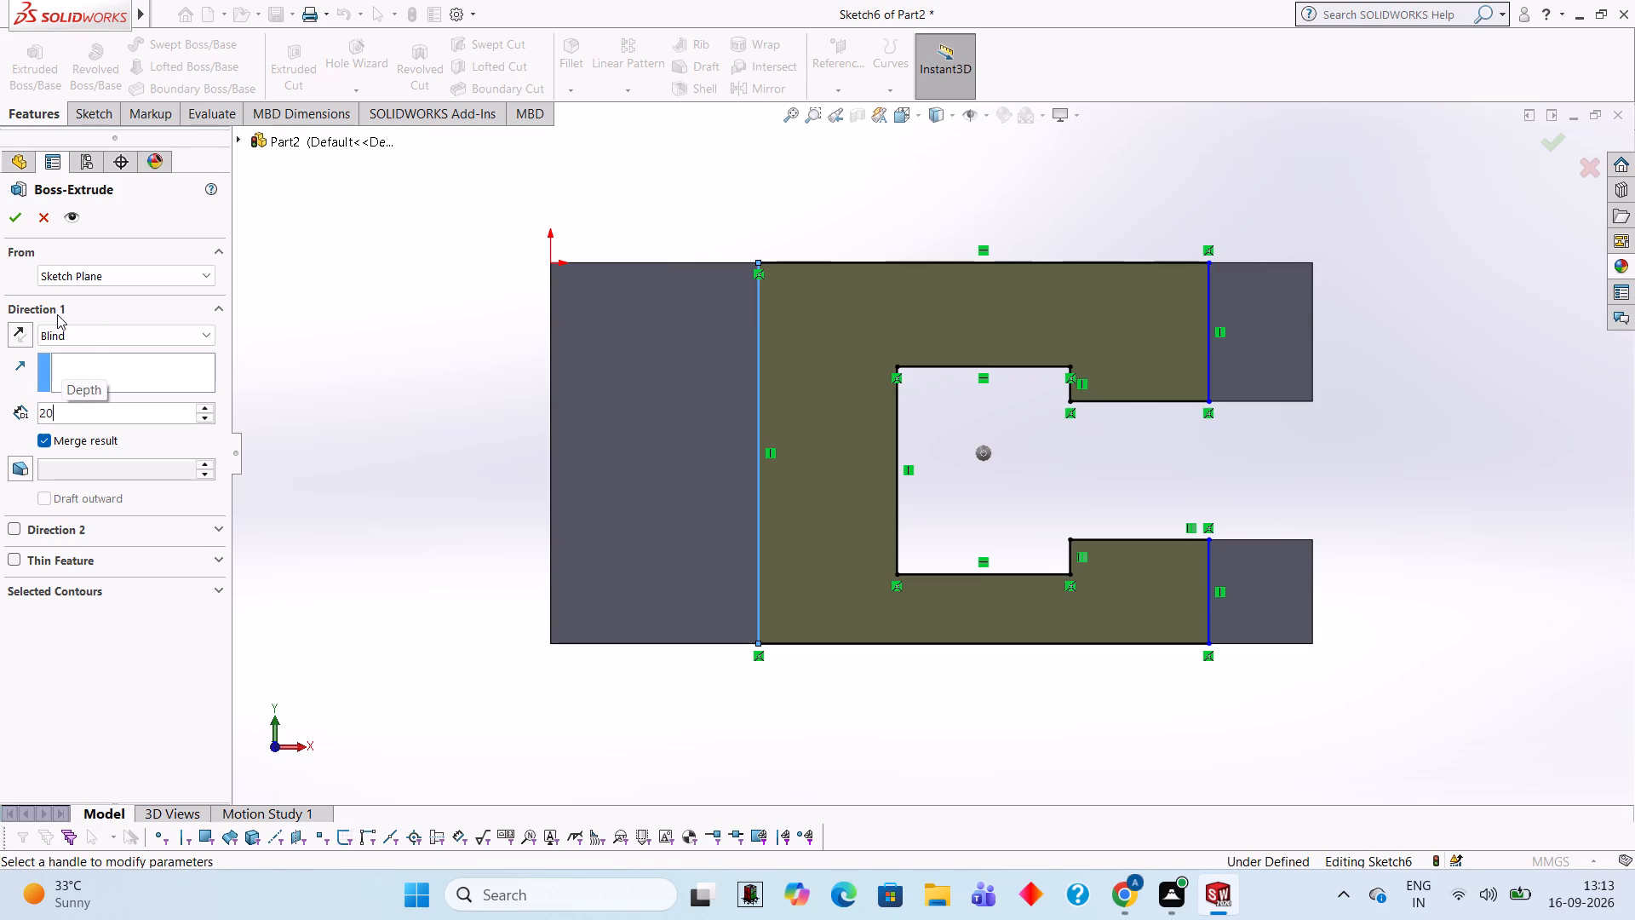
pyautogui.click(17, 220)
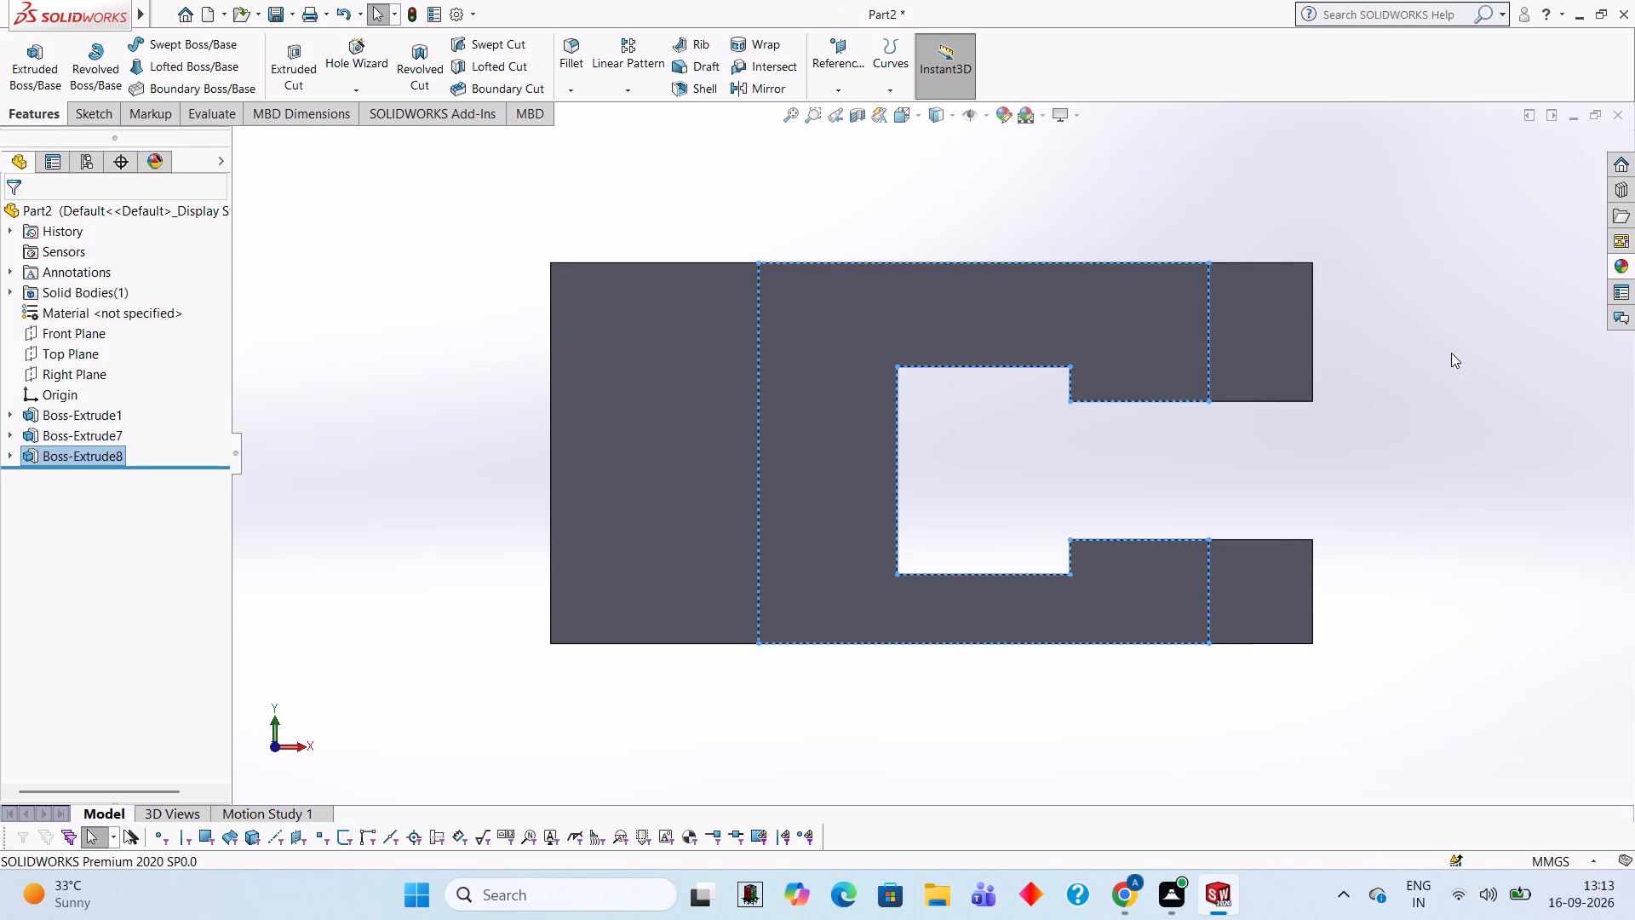
# Orbit the model to examine the C-shaped boss against the end block and slotted base from below and at an angle.
pyautogui.rightClick(1451, 353)
pyautogui.click(1481, 391)
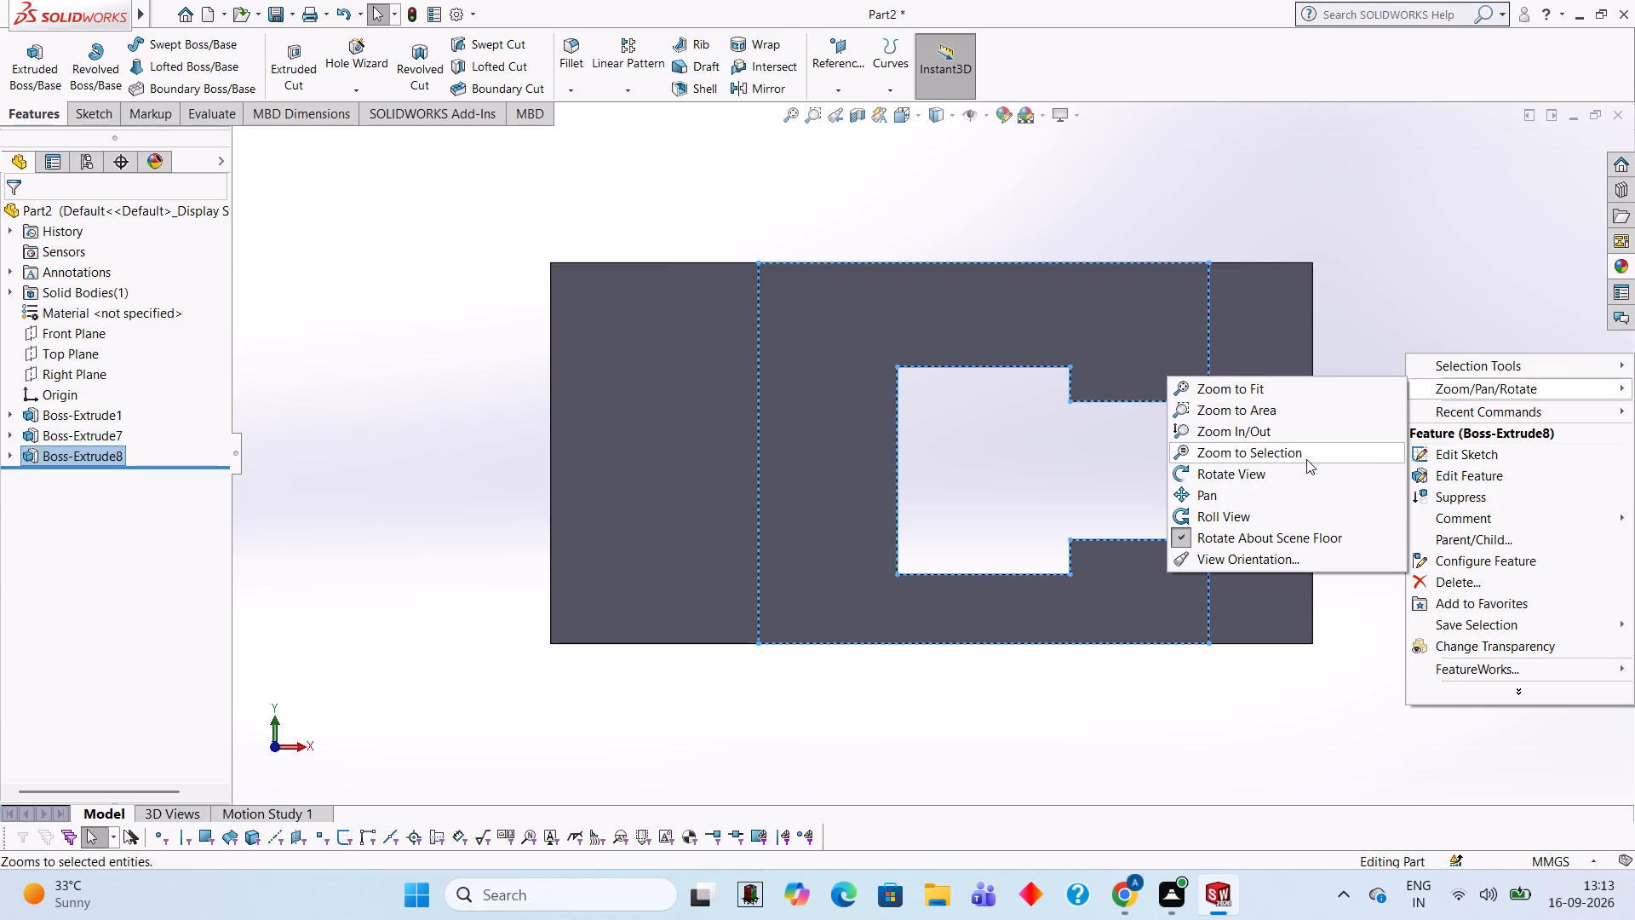
pyautogui.click(1269, 465)
pyautogui.moveTo(1147, 675); pyautogui.dragTo(1147, 382)
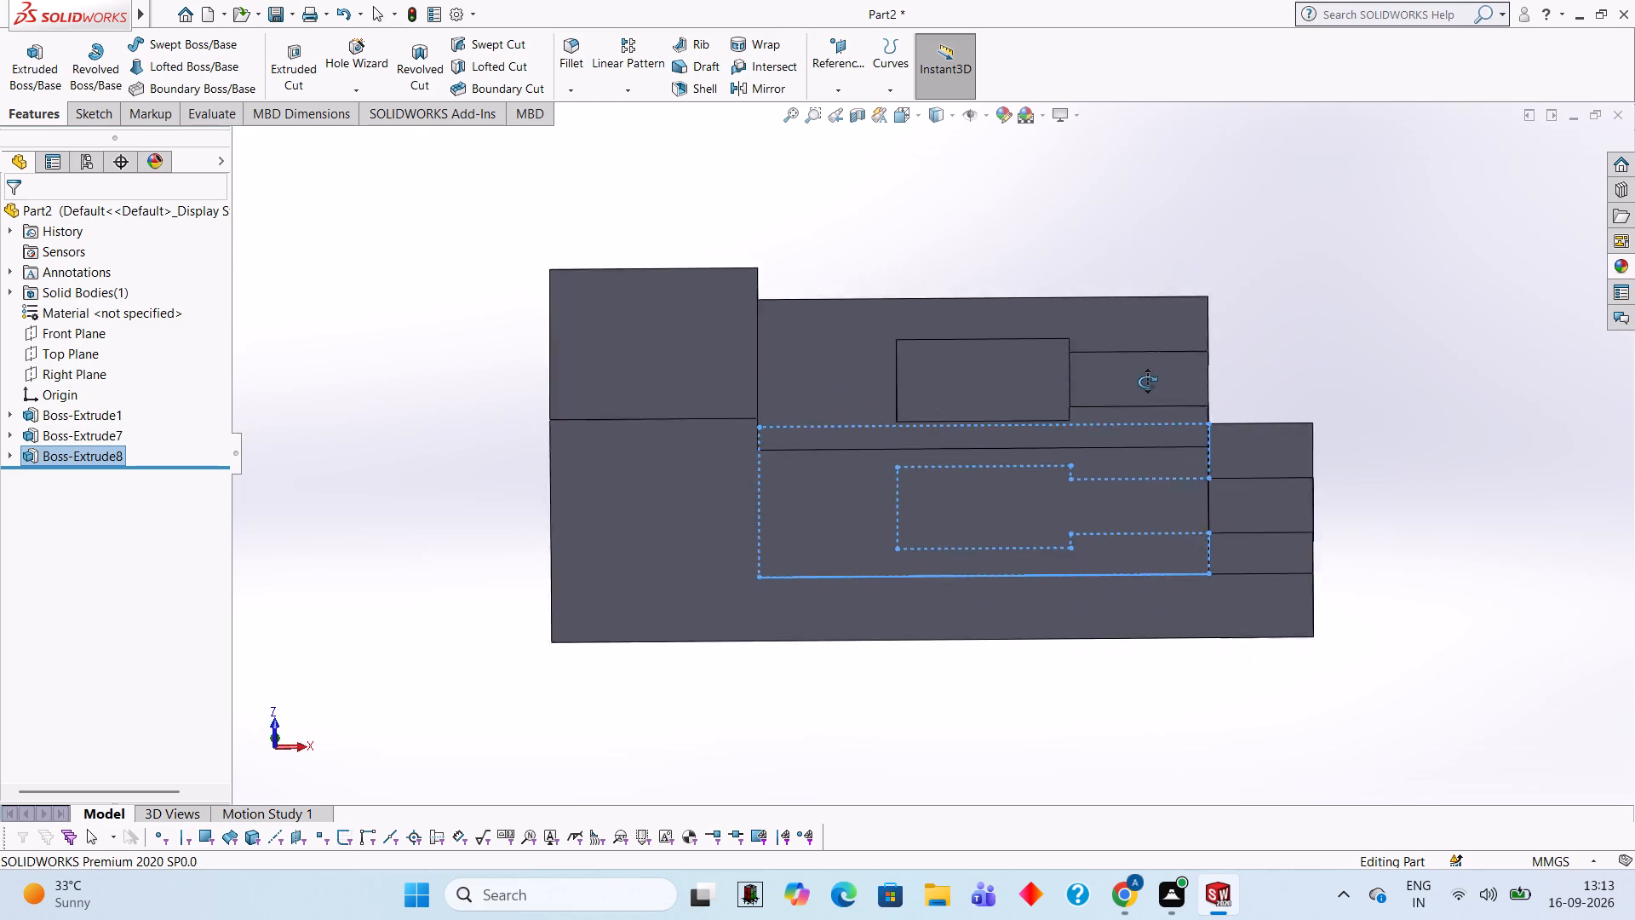
pyautogui.moveTo(1147, 382); pyautogui.dragTo(959, 359)
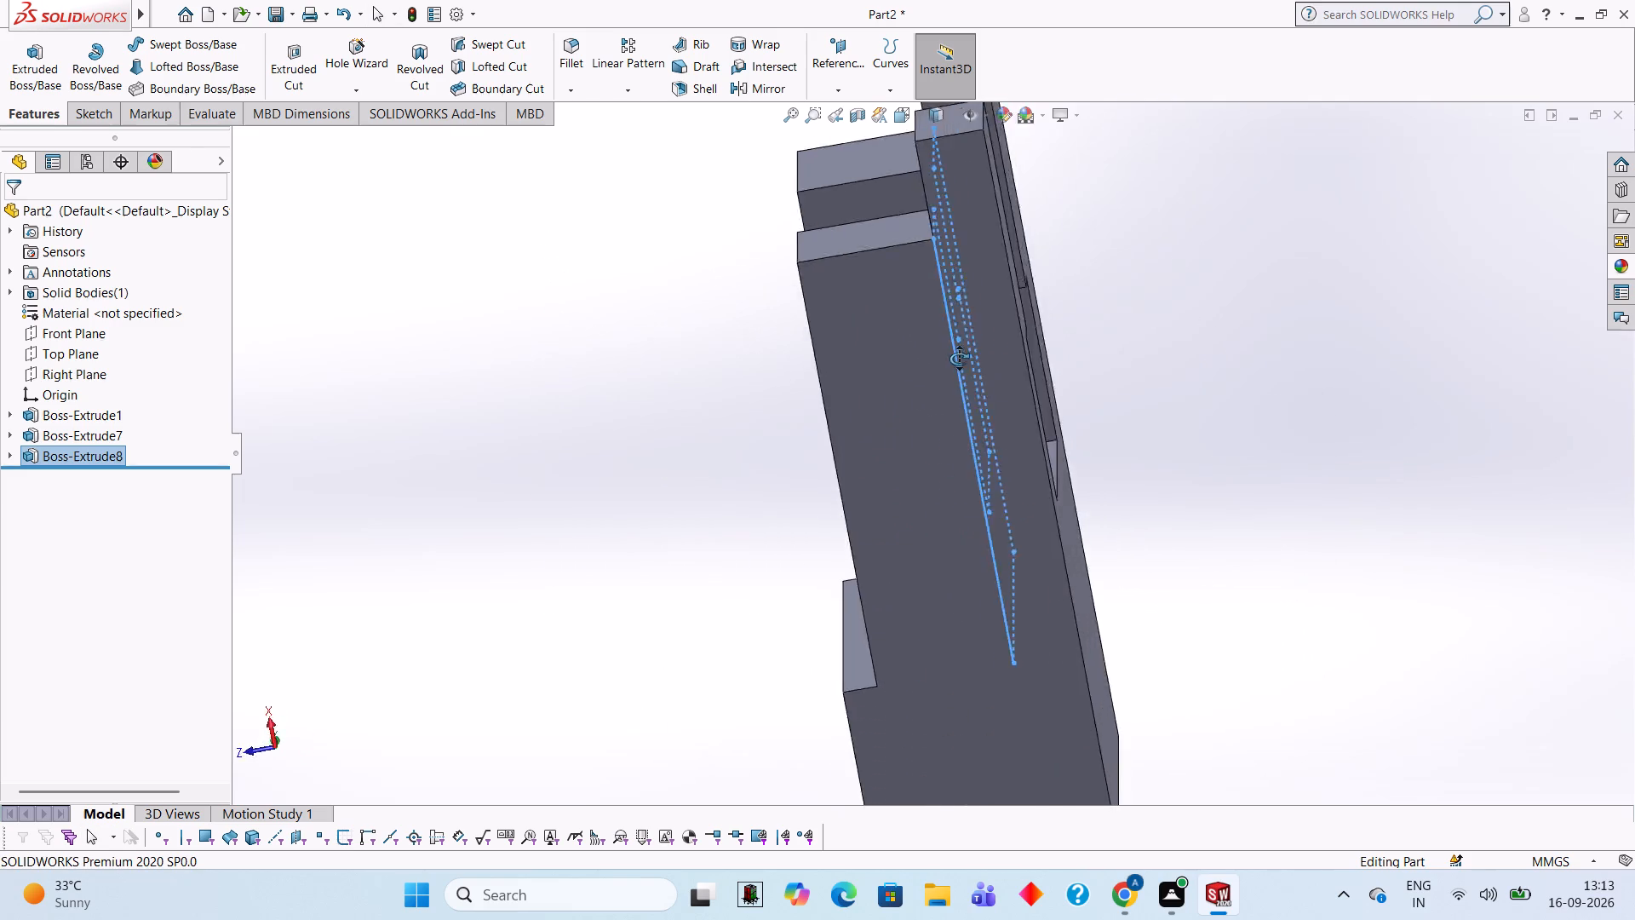
pyautogui.moveTo(959, 359); pyautogui.dragTo(1047, 447)
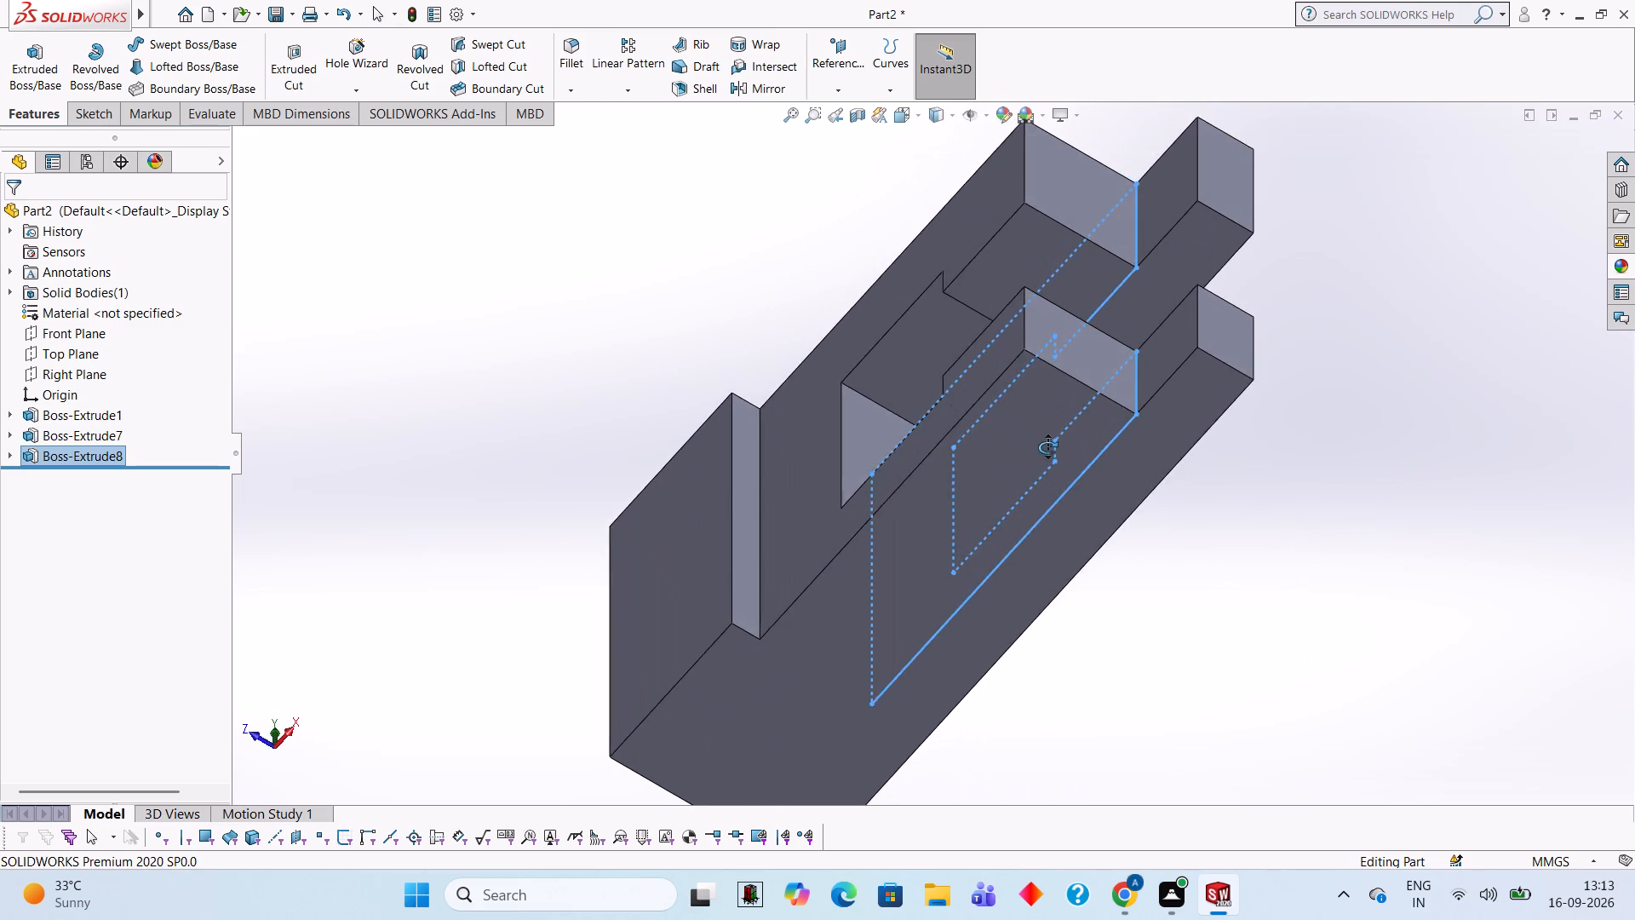
pyautogui.moveTo(1047, 447); pyautogui.dragTo(1054, 464)
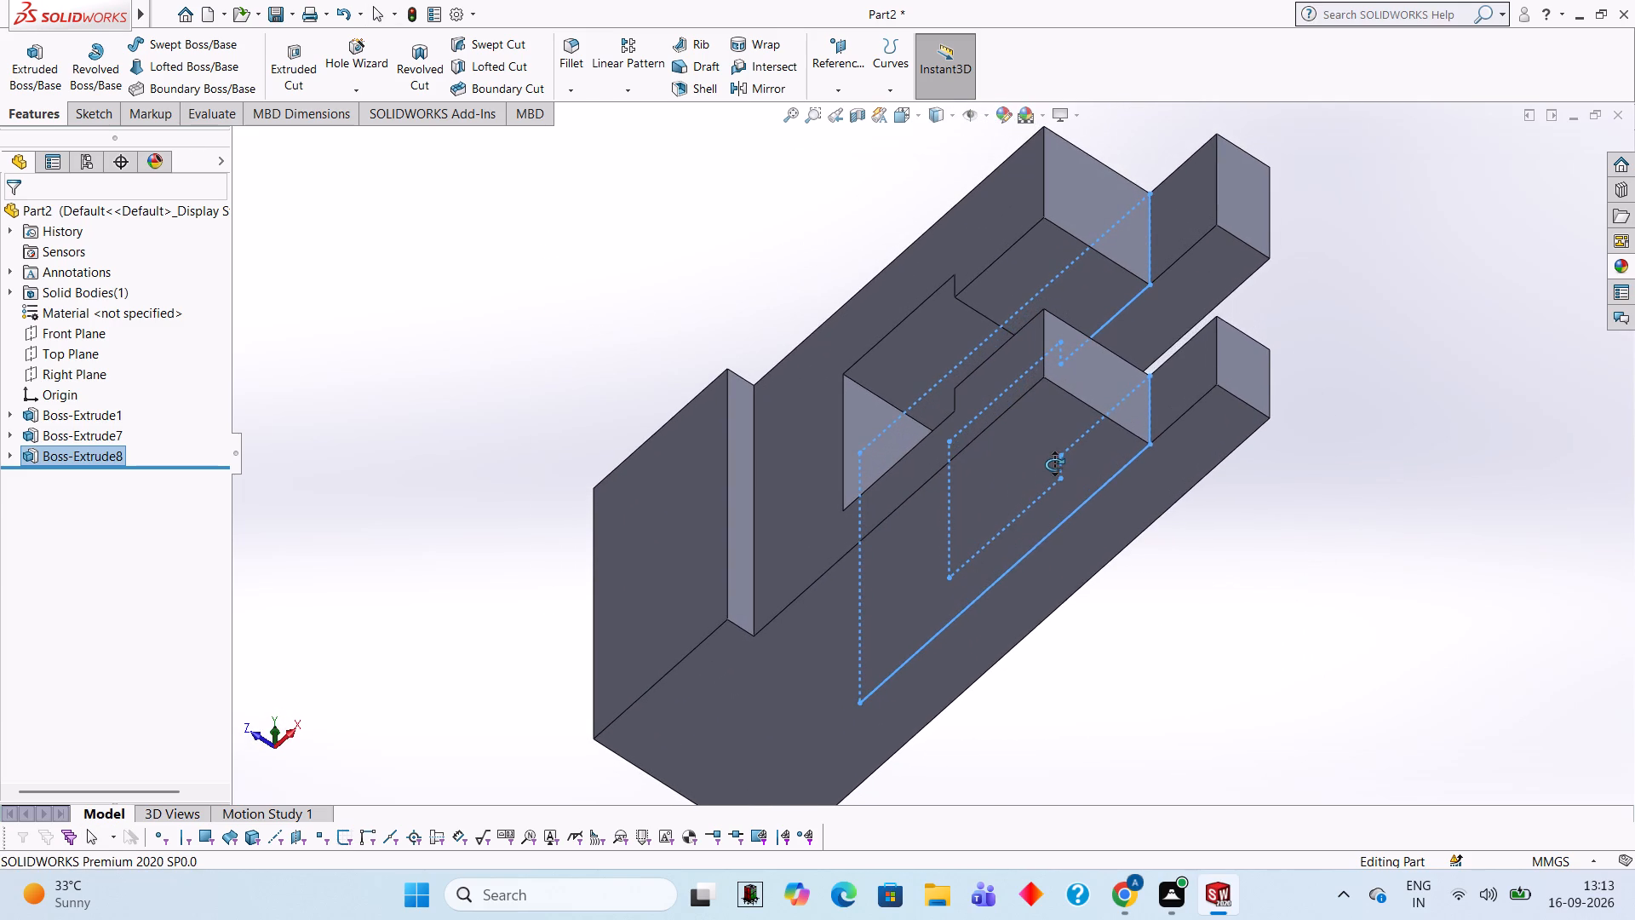
pyautogui.moveTo(1054, 464); pyautogui.dragTo(1056, 490)
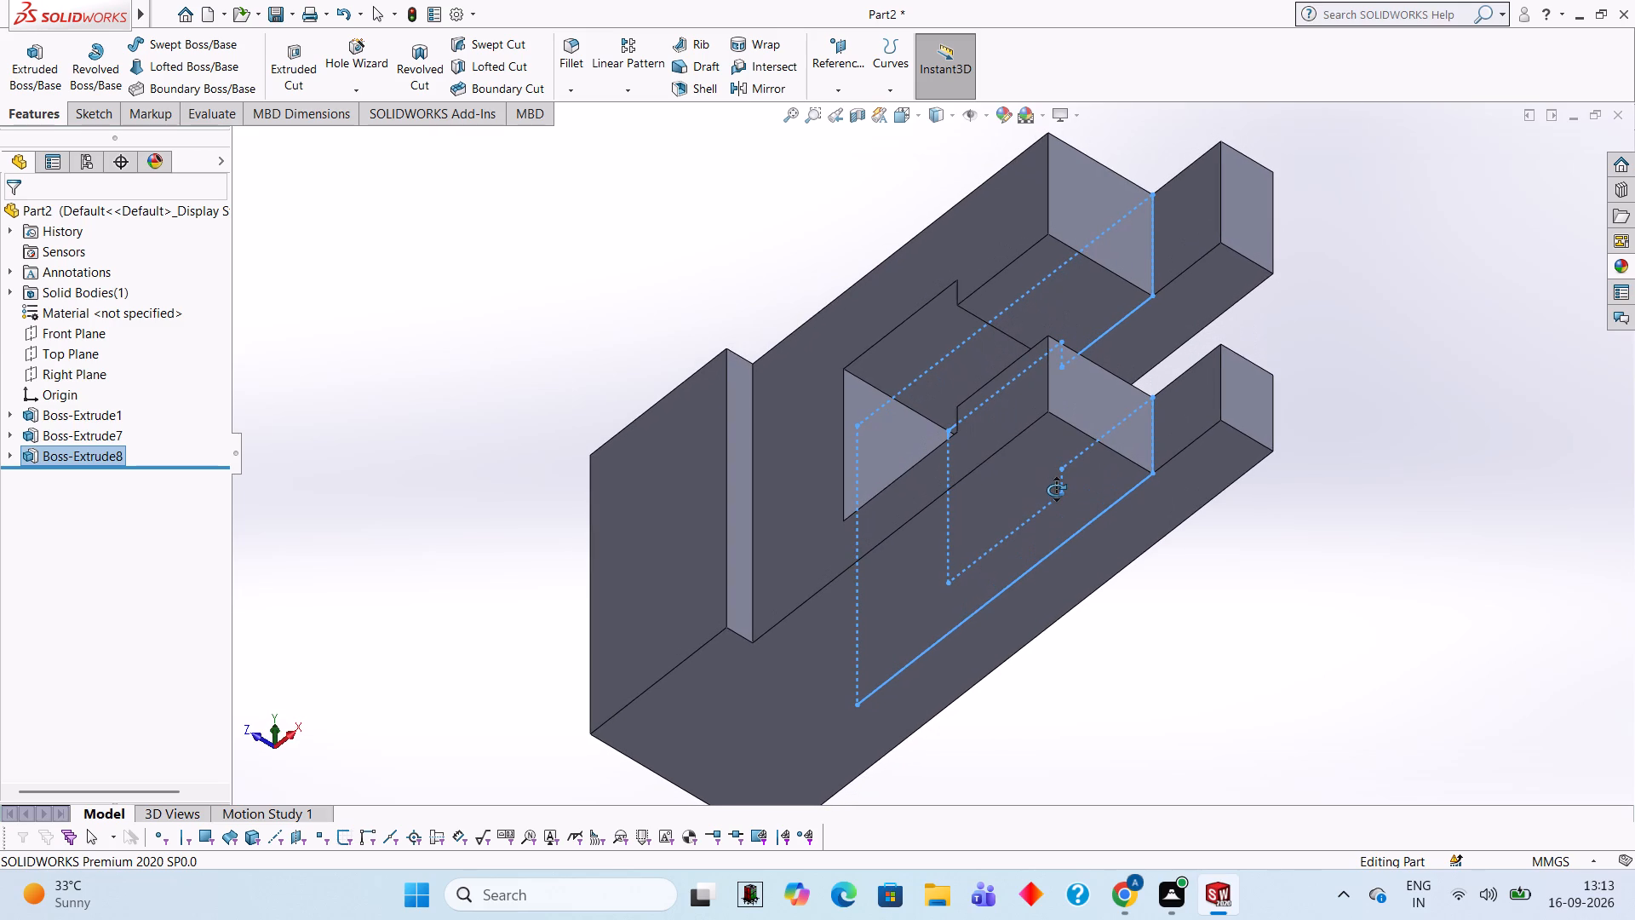
pyautogui.moveTo(1056, 490); pyautogui.dragTo(1049, 420)
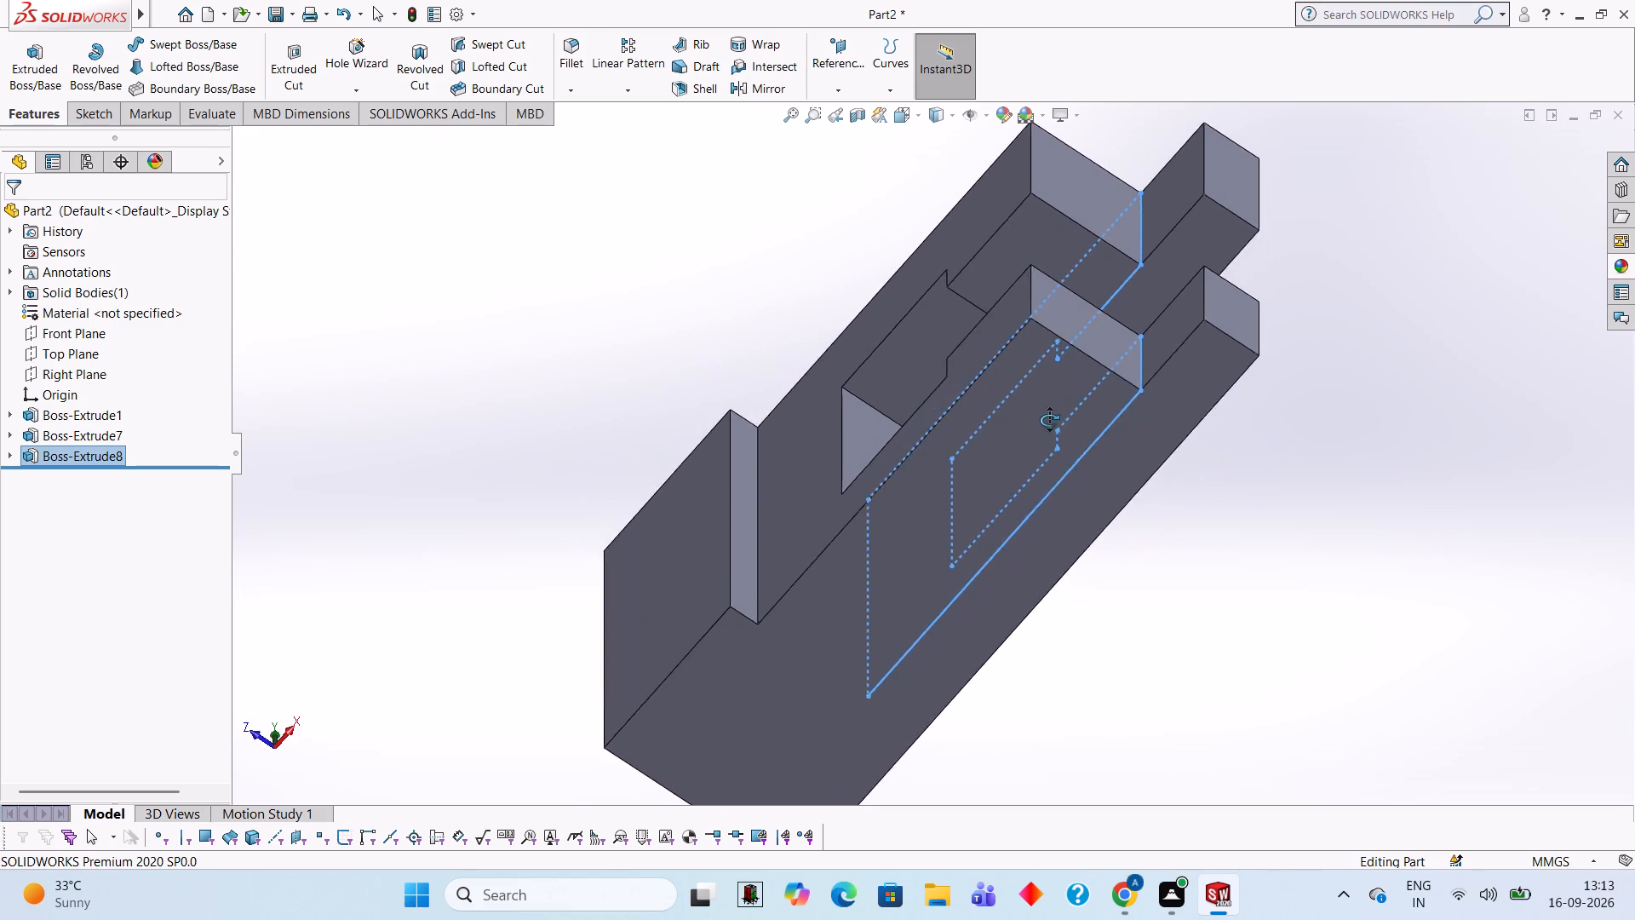
pyautogui.moveTo(1049, 420); pyautogui.dragTo(1085, 521)
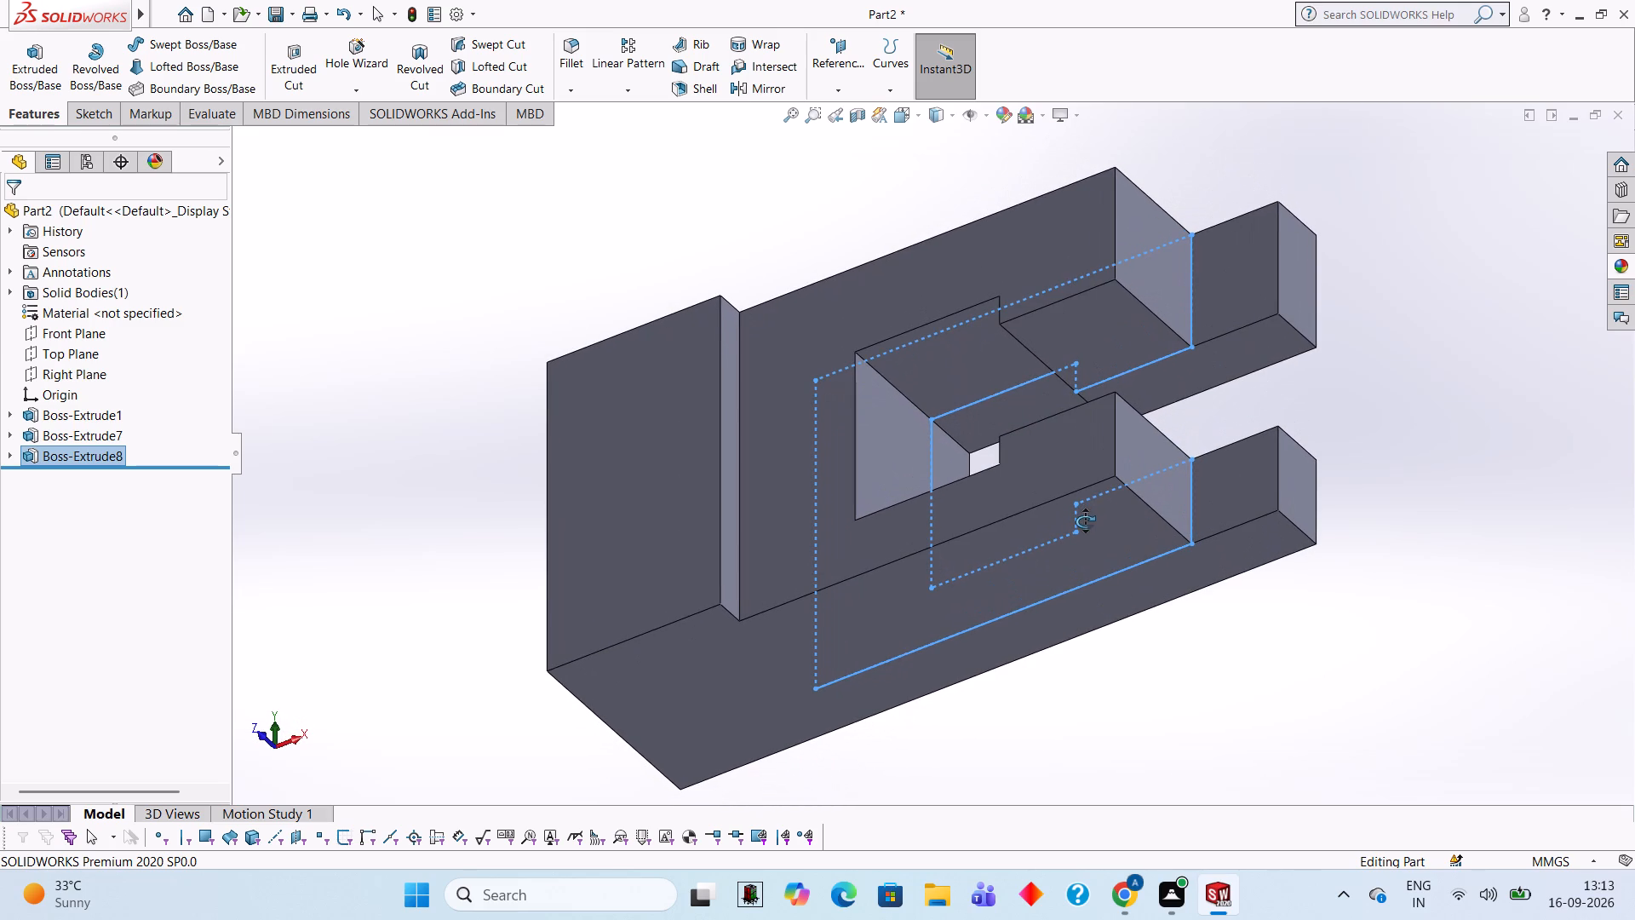
pyautogui.moveTo(1085, 521); pyautogui.dragTo(1093, 561)
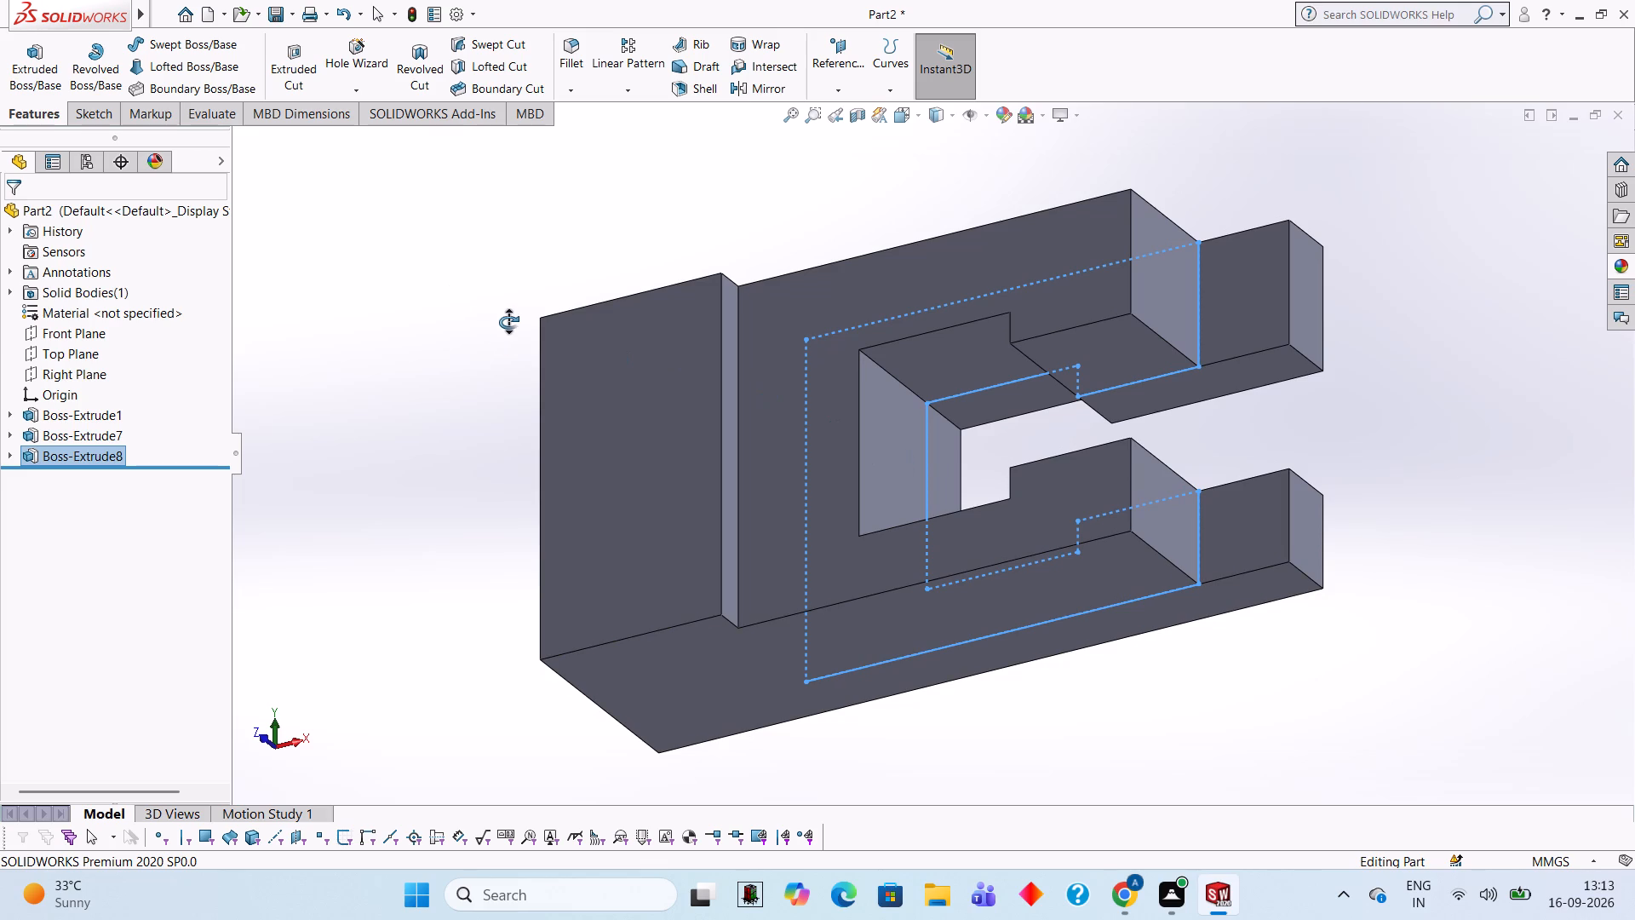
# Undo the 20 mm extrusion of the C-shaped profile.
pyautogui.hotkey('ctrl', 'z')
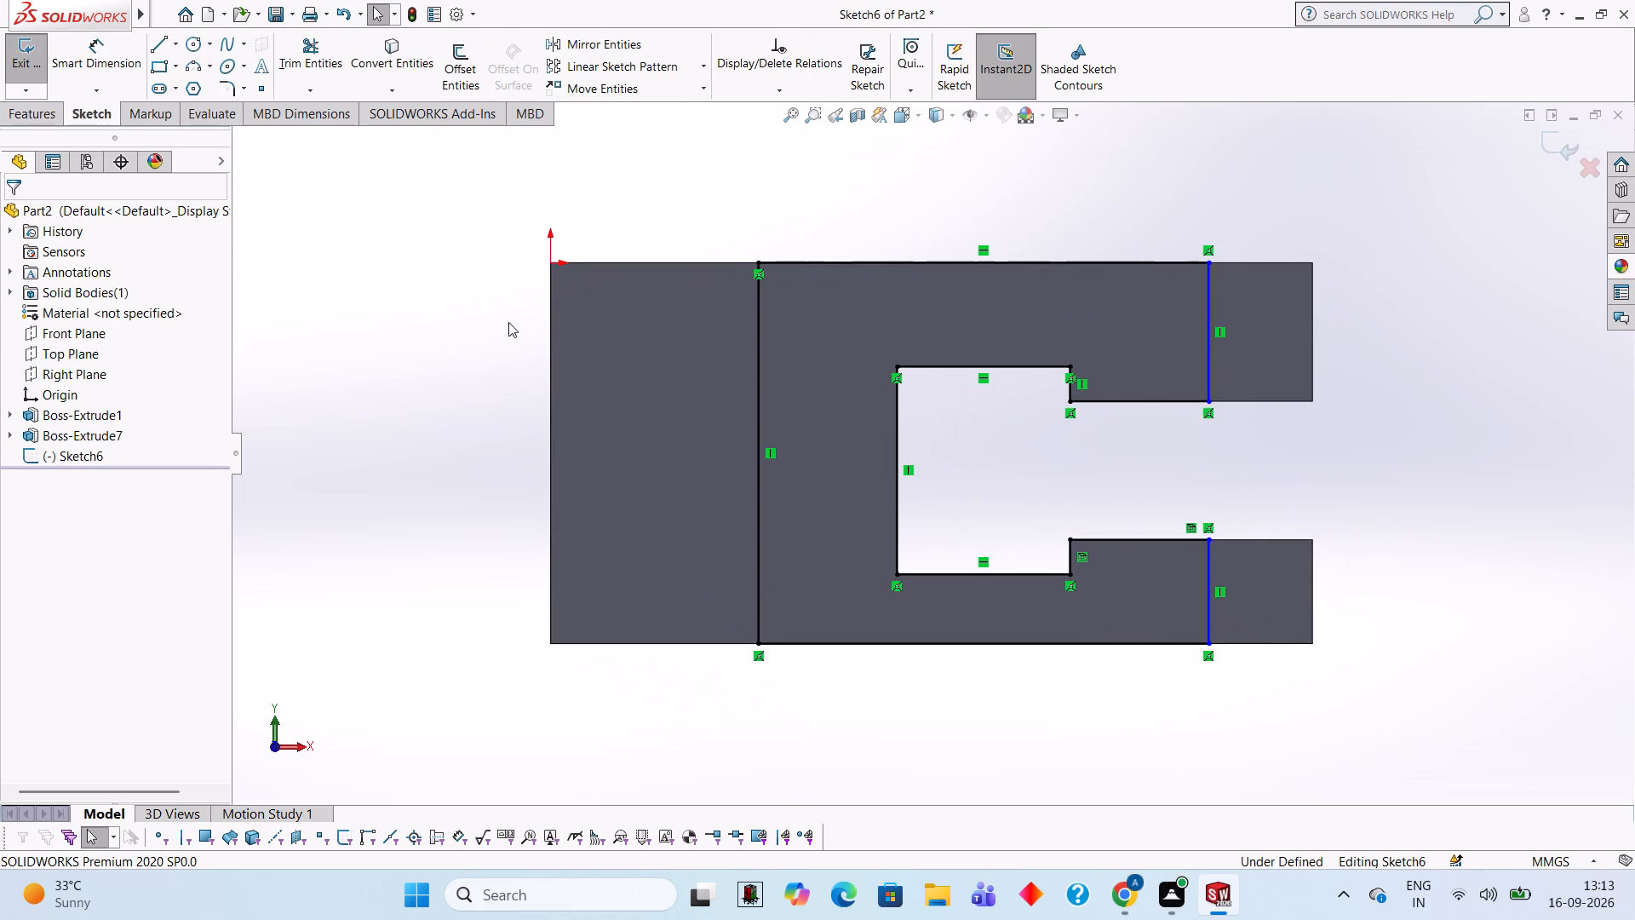
# Extrude the C-shaped profile as a blind boss 15 mm deep, merged with the base.
pyautogui.click(51, 116)
pyautogui.click(40, 60)
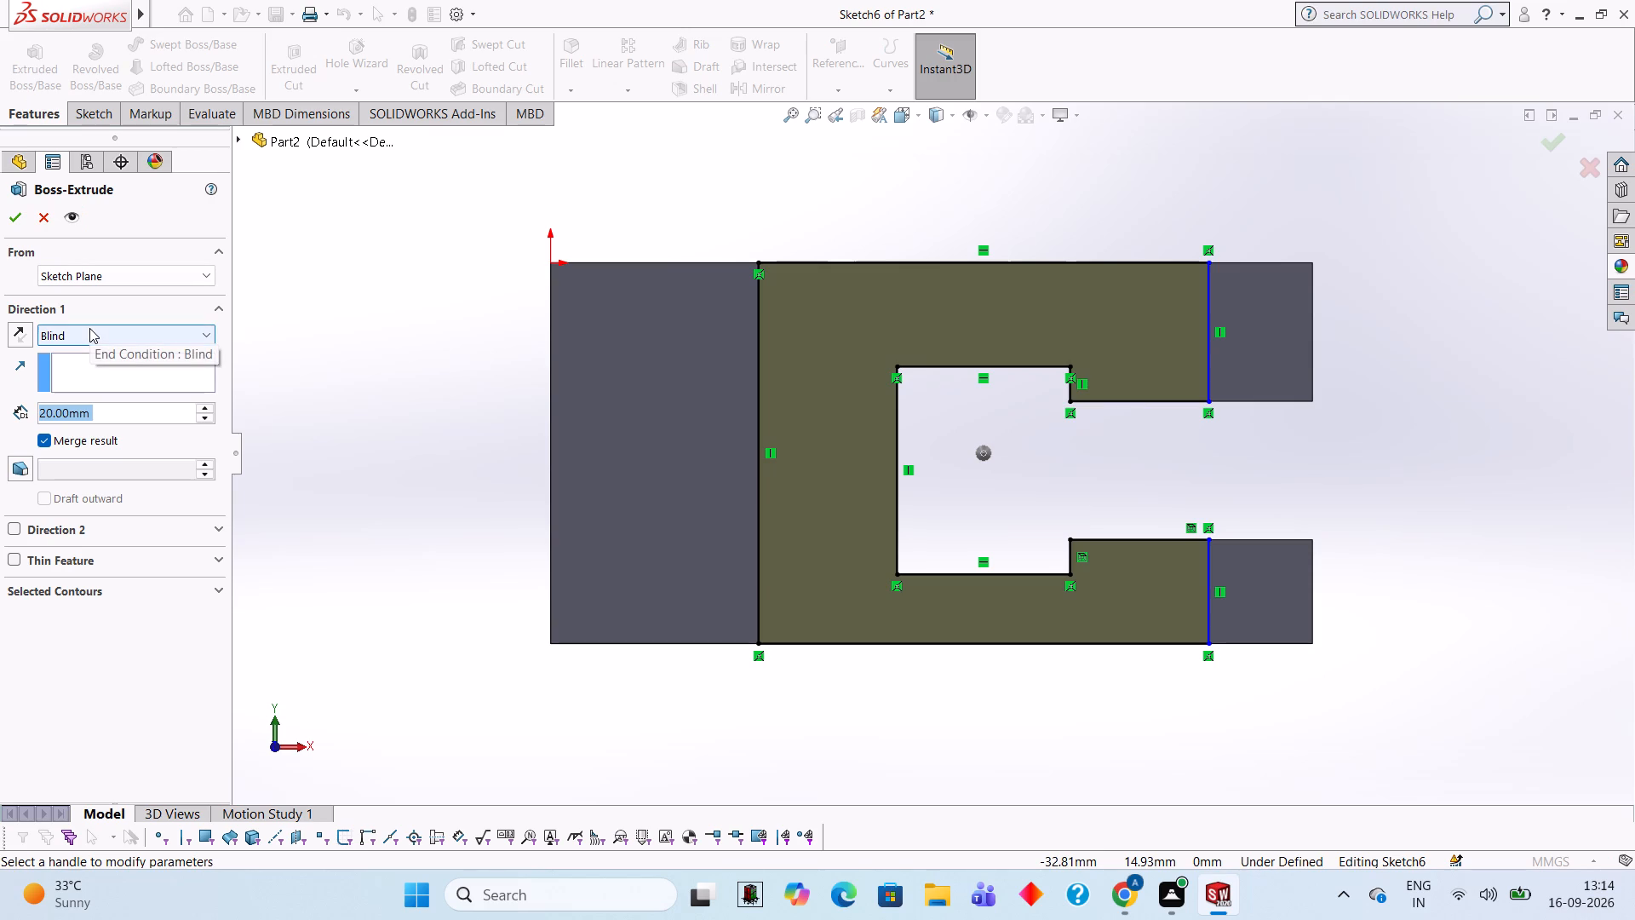
pyautogui.write('15')
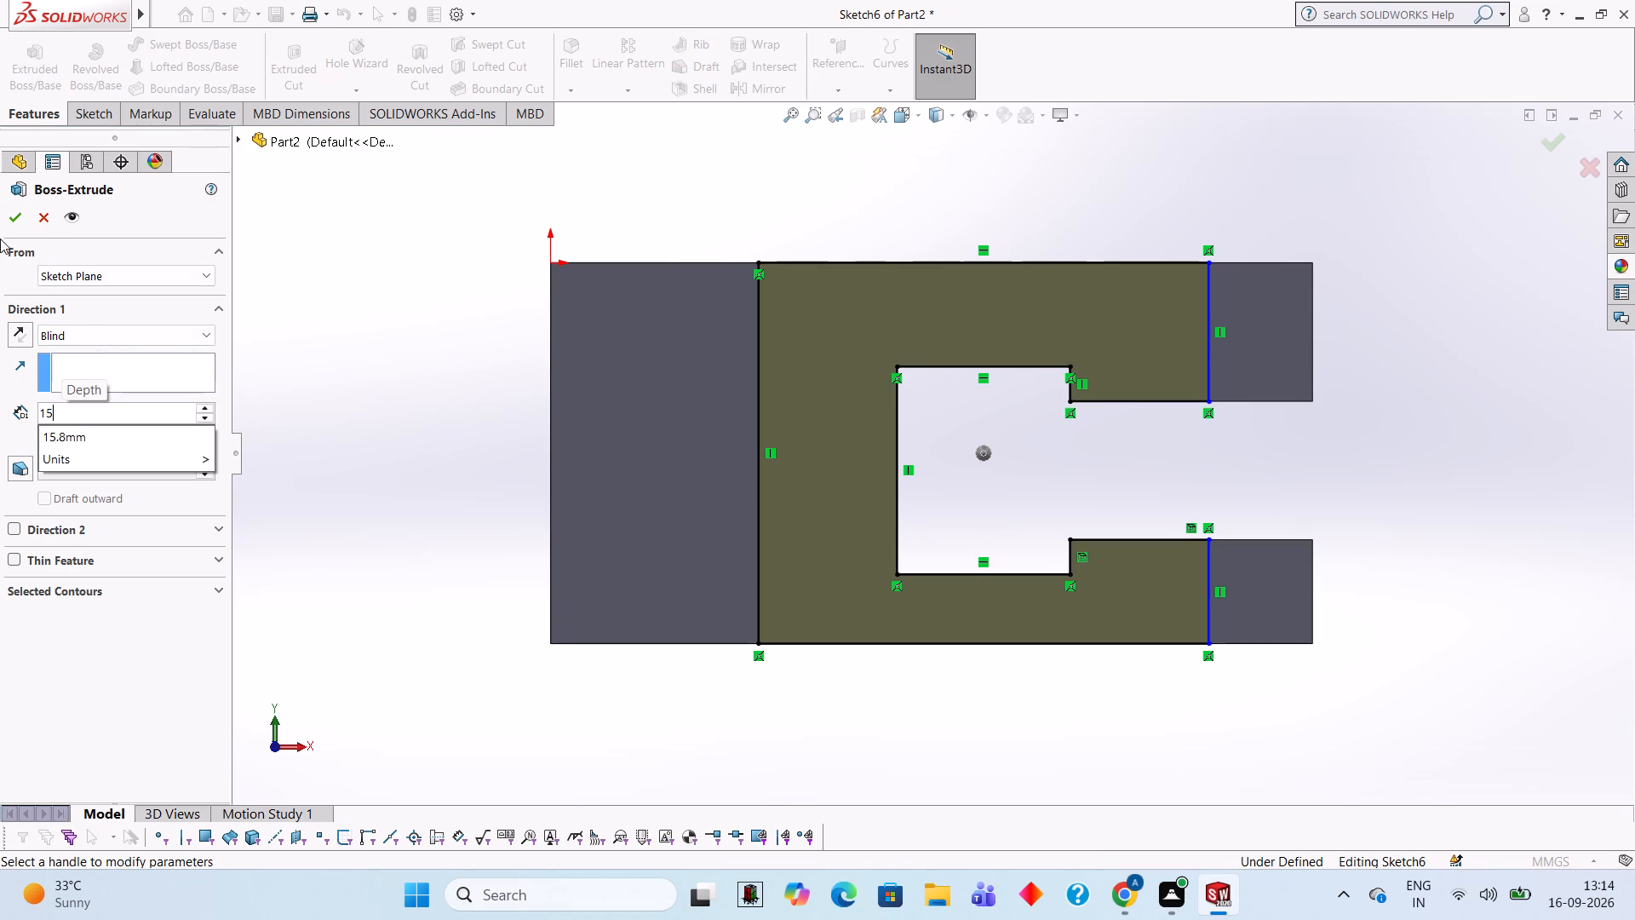
pyautogui.click(9, 221)
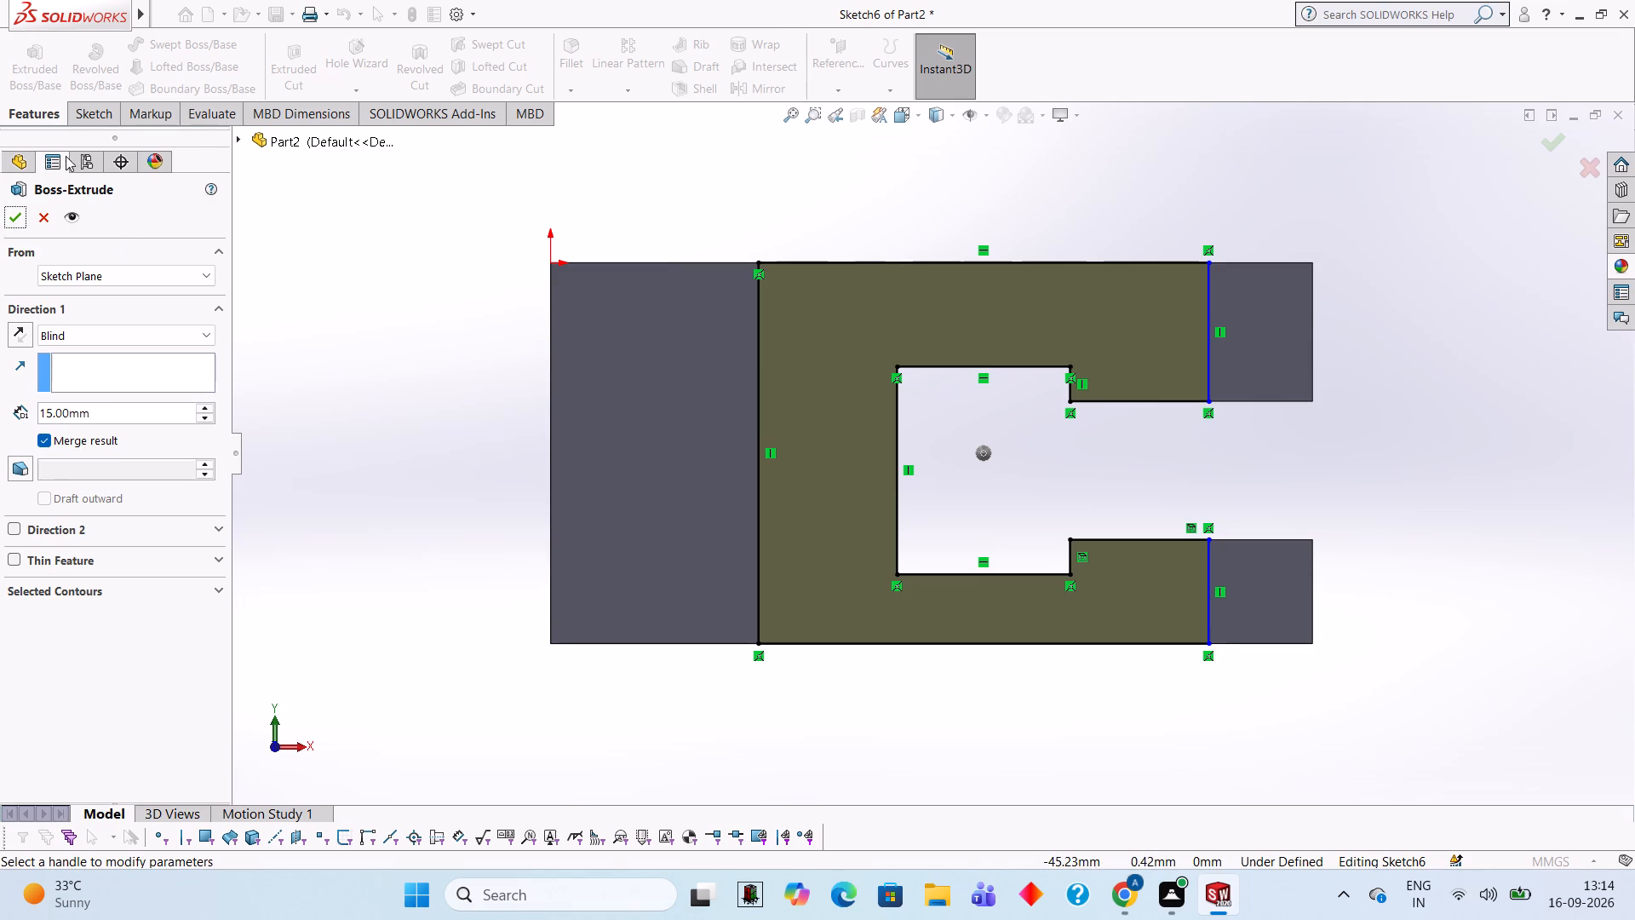
pyautogui.click(17, 212)
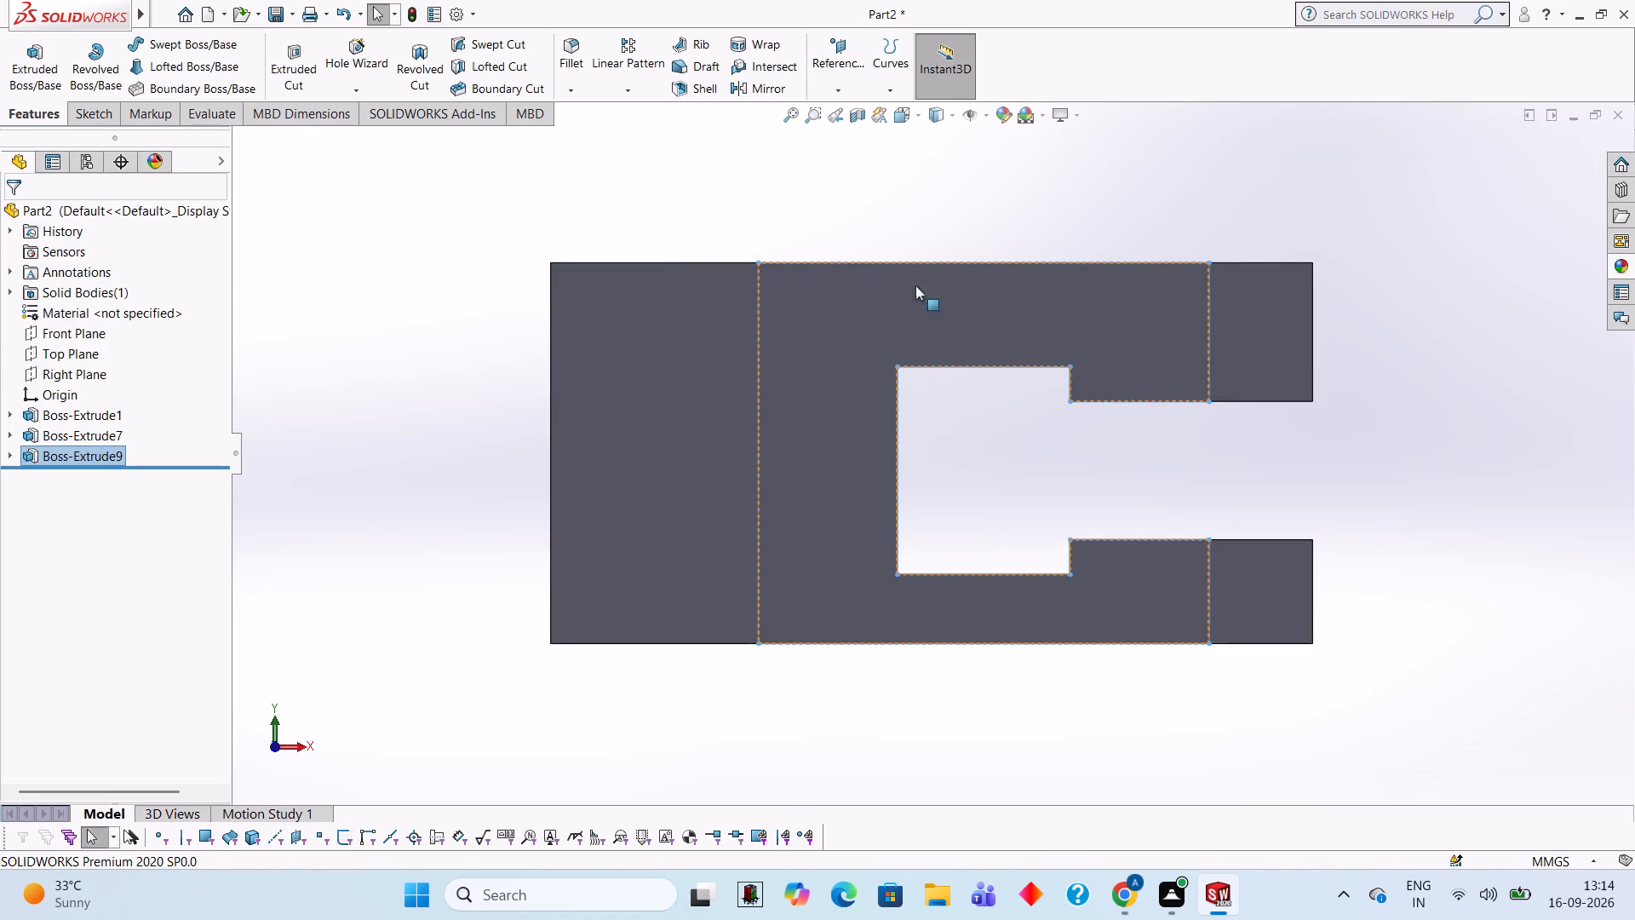
# Orbit the model to examine the step heights of the end block, C-shaped boss and base from below, the side and the front.
pyautogui.rightClick(1362, 291)
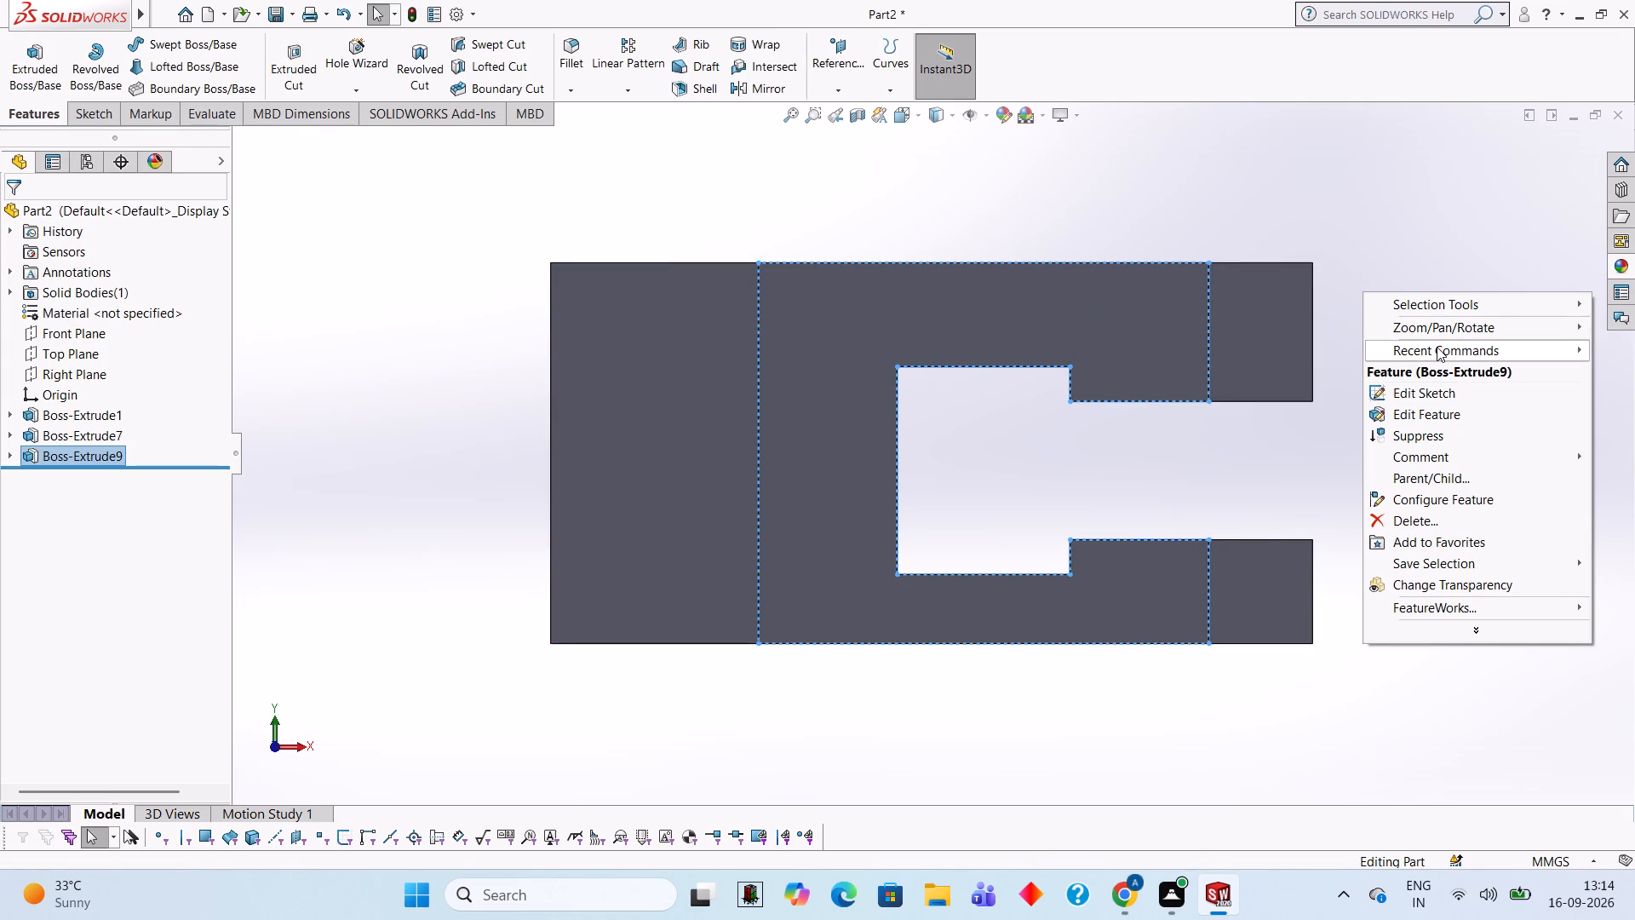
pyautogui.doubleClick(1443, 328)
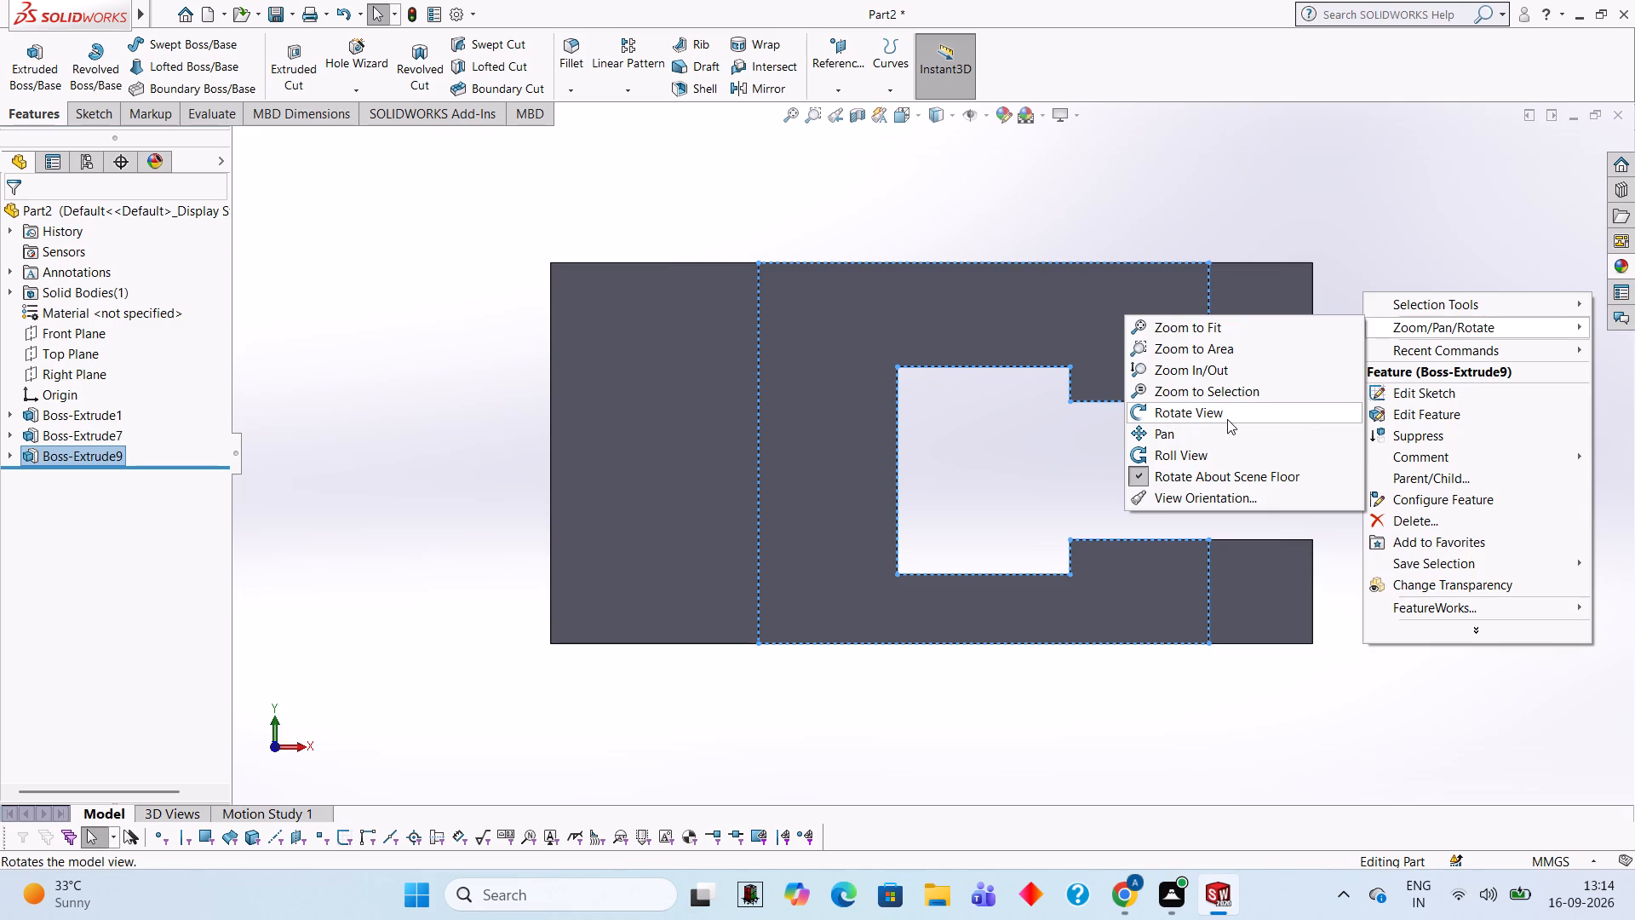
pyautogui.click(1227, 419)
pyautogui.moveTo(1052, 464); pyautogui.dragTo(1025, 250)
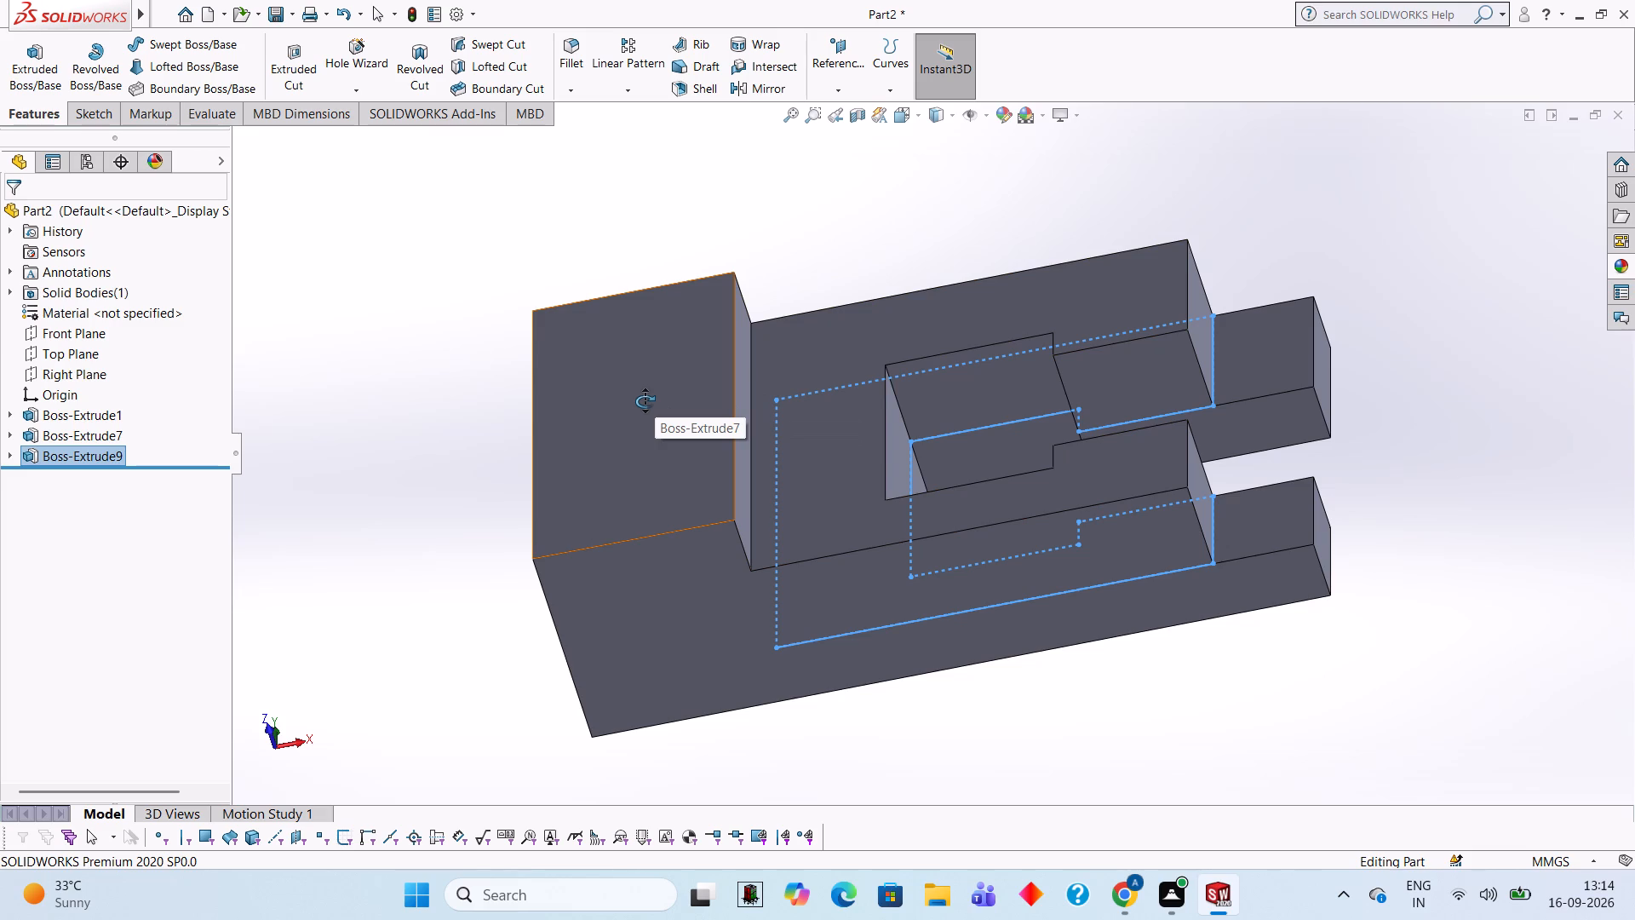
pyautogui.moveTo(519, 469); pyautogui.dragTo(525, 359)
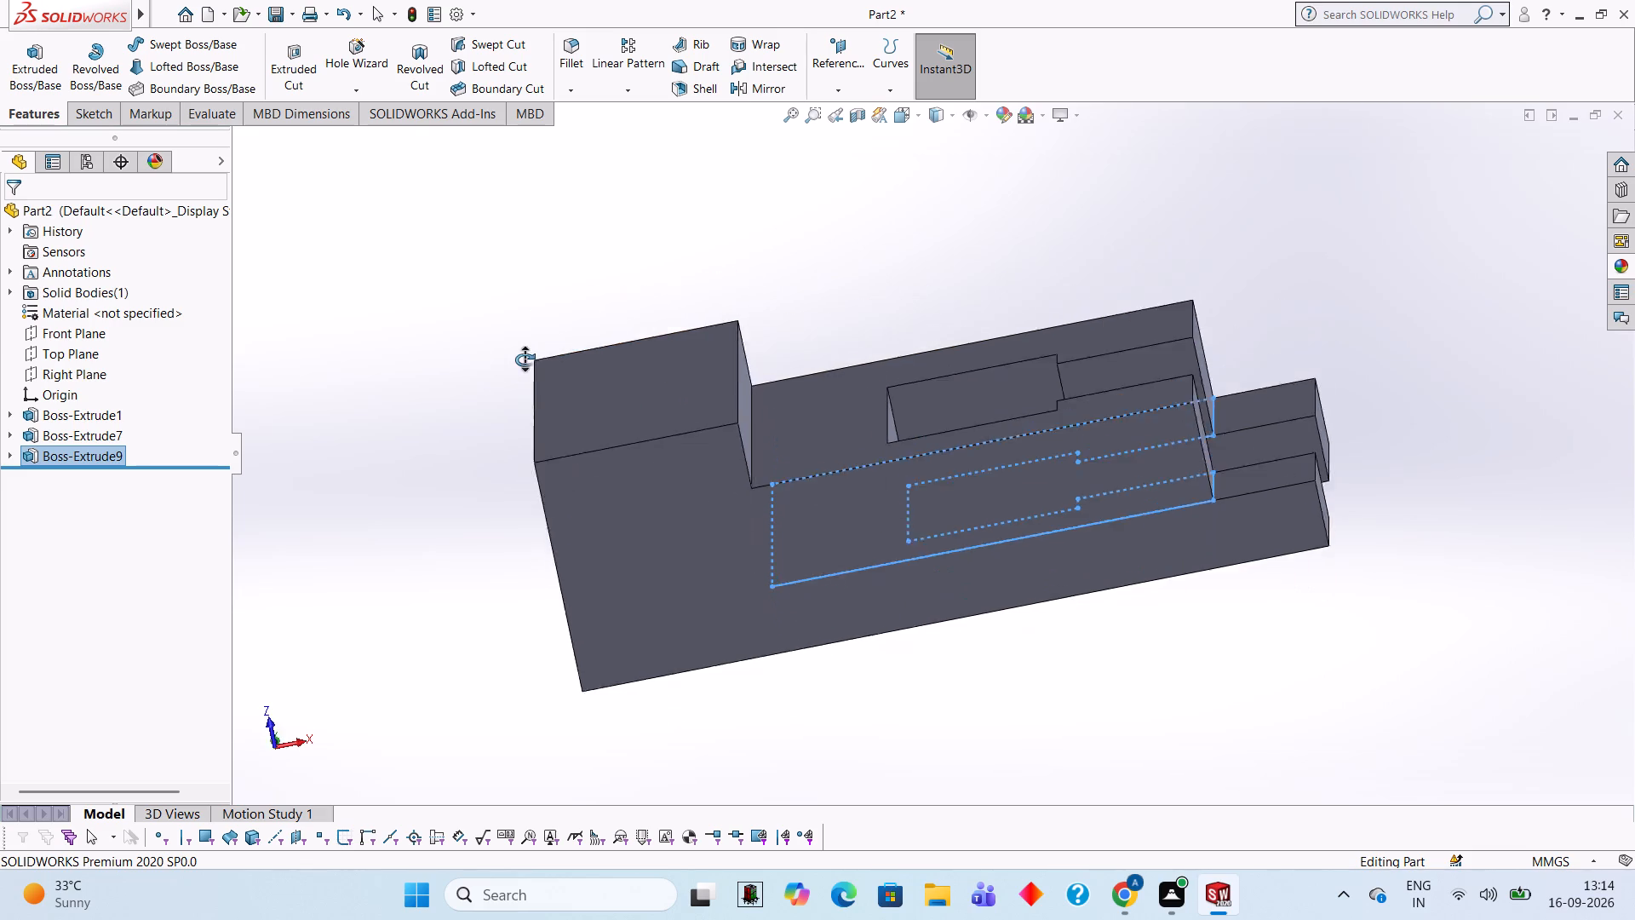
pyautogui.moveTo(525, 359); pyautogui.dragTo(548, 436)
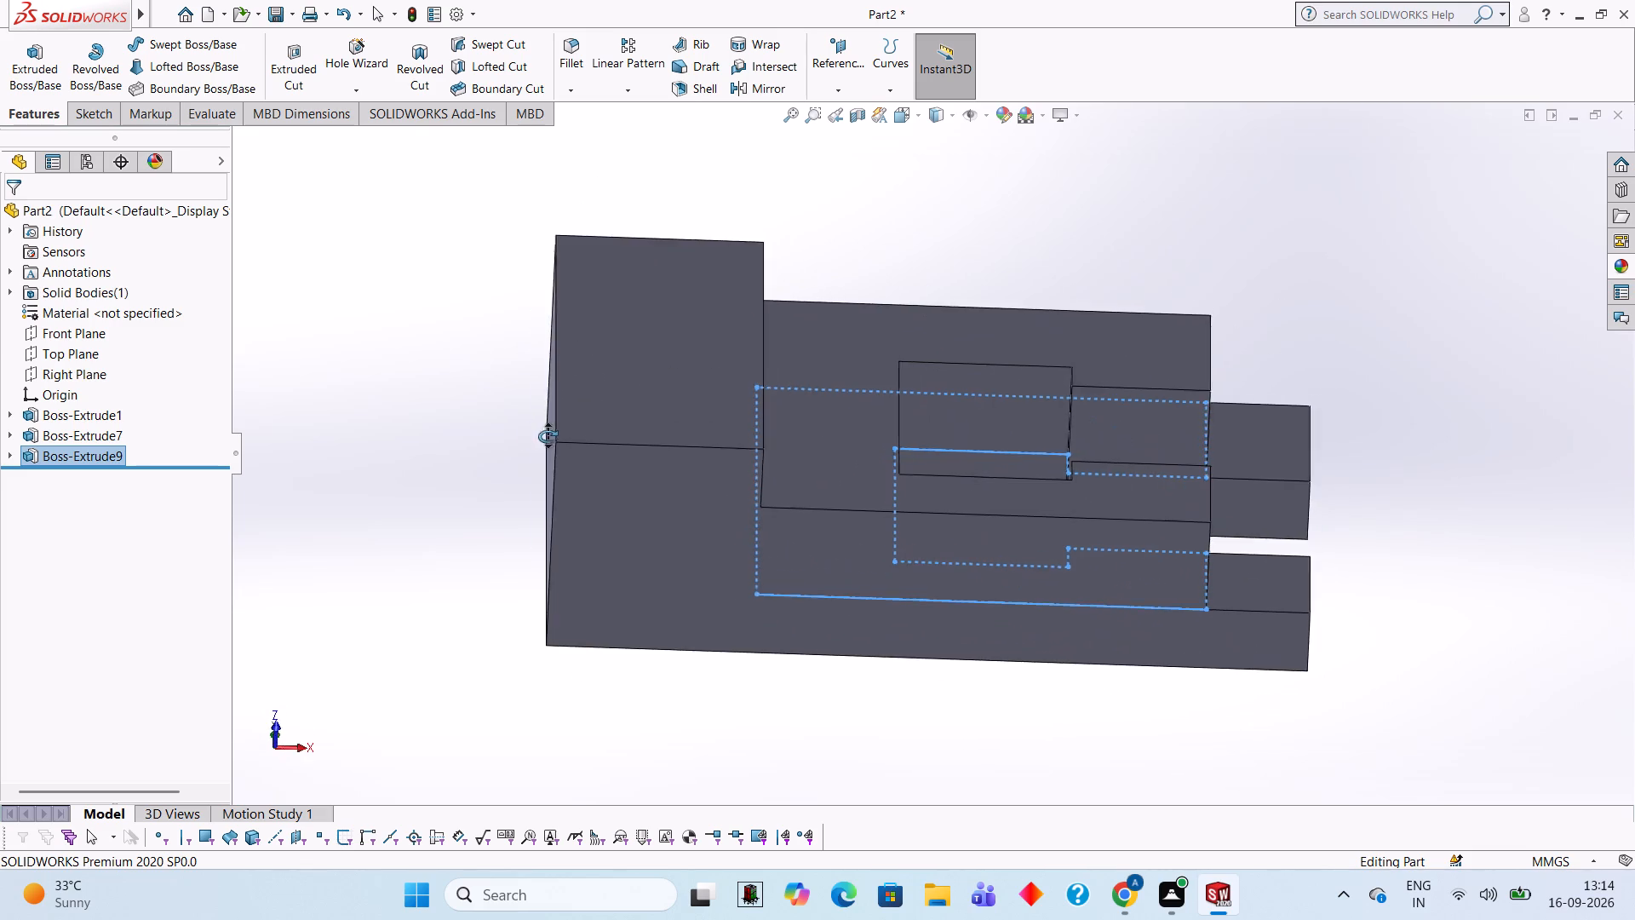
pyautogui.moveTo(548, 436); pyautogui.dragTo(450, 384)
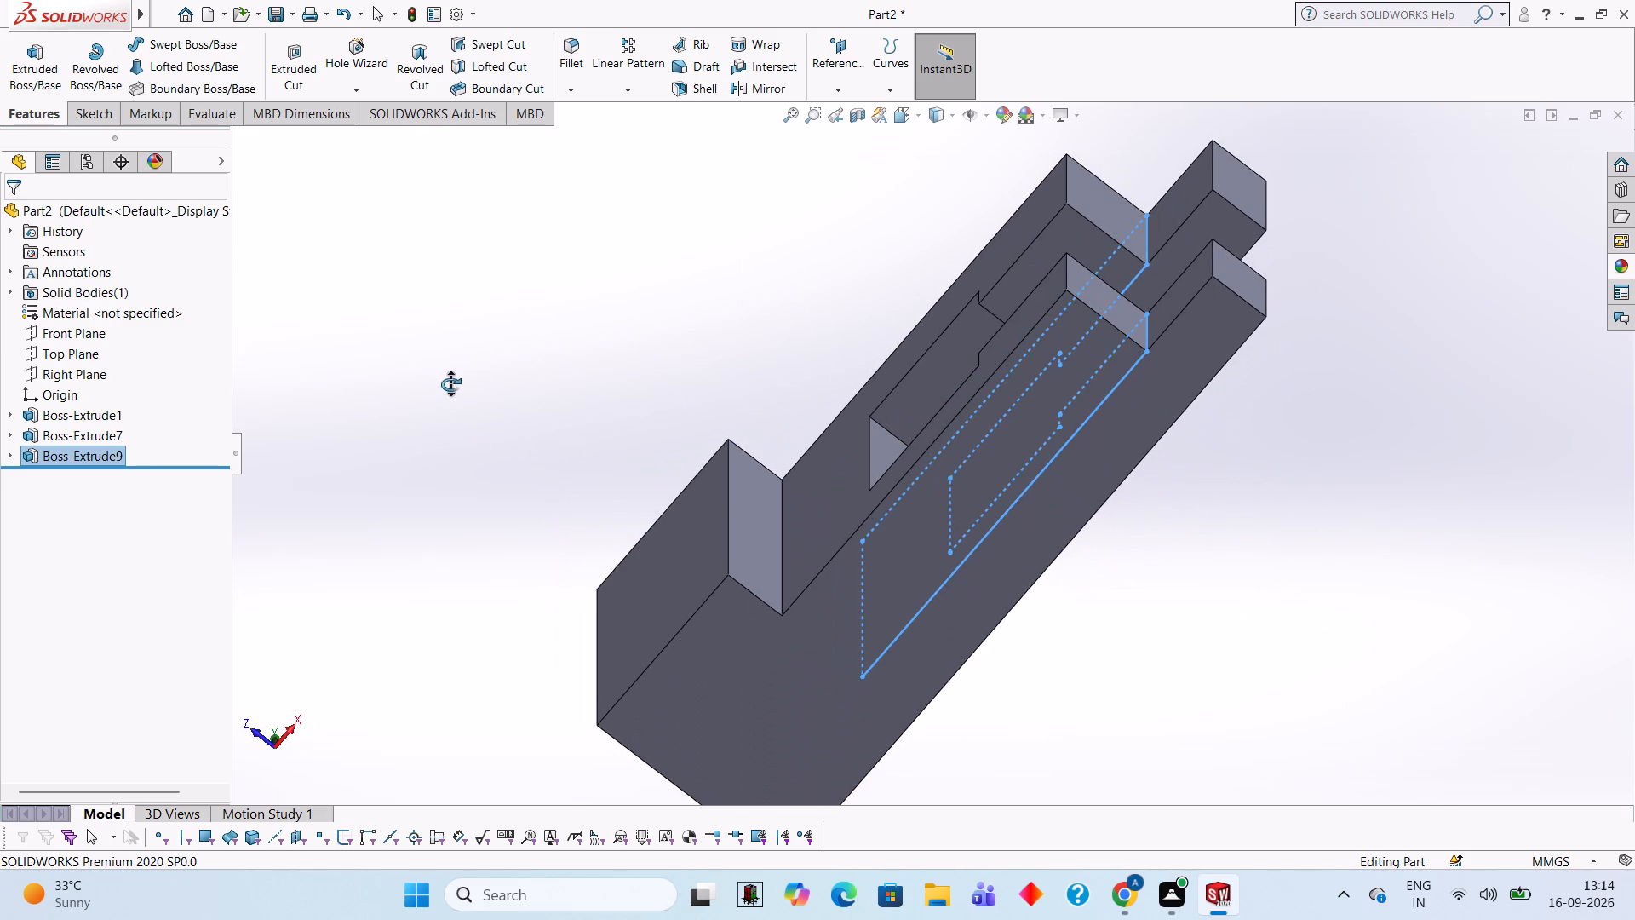
pyautogui.moveTo(450, 384); pyautogui.dragTo(534, 388)
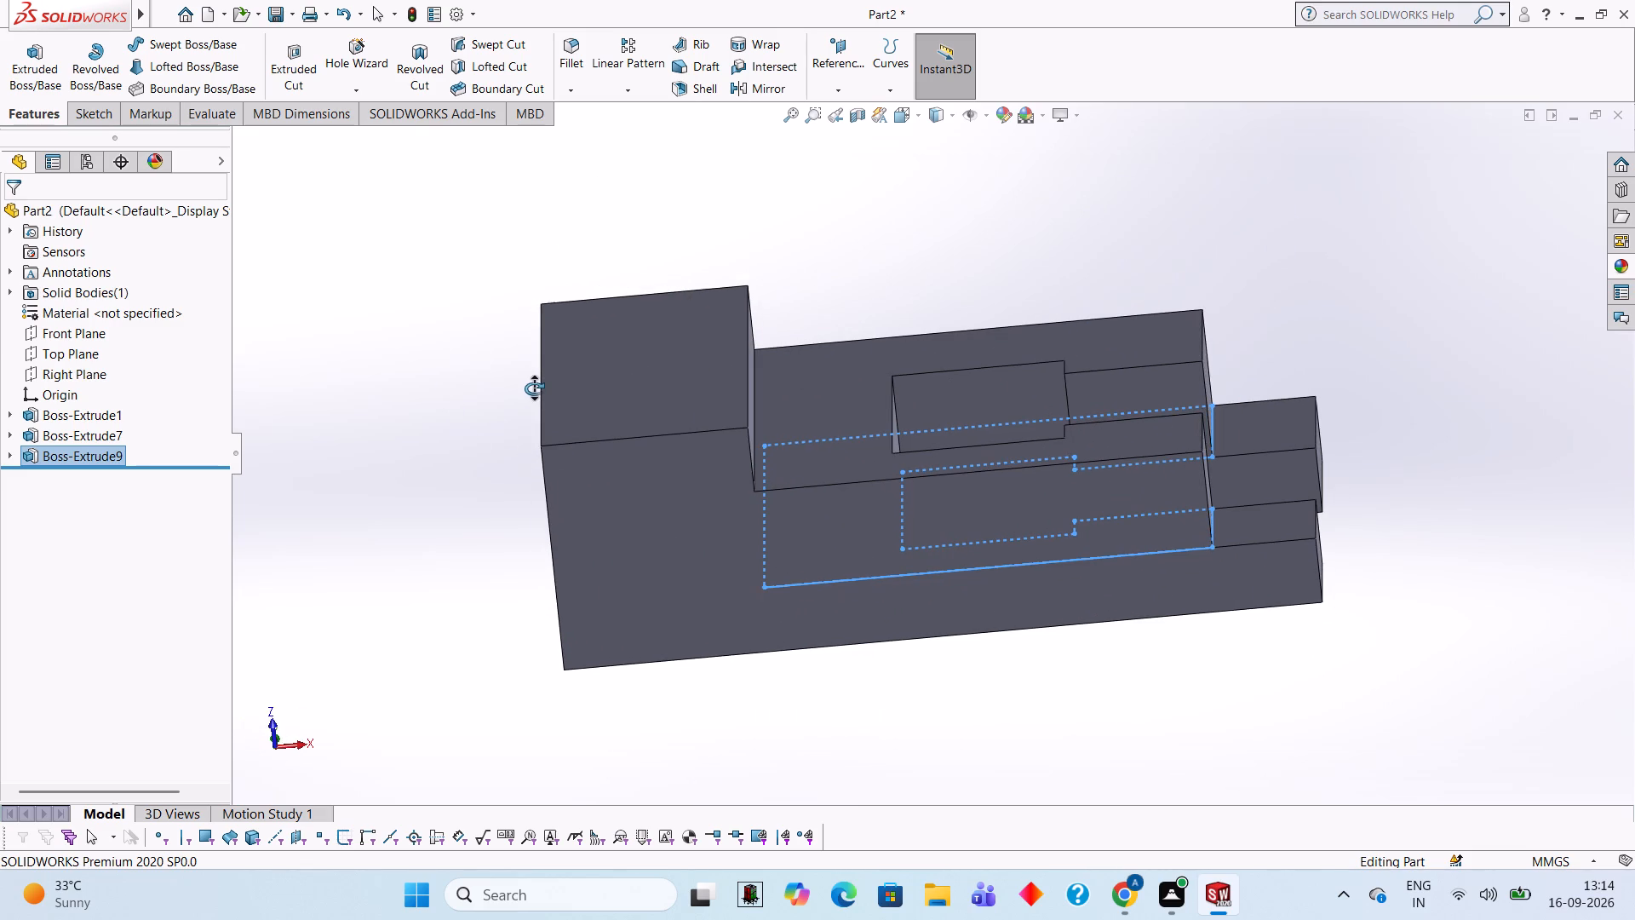
pyautogui.moveTo(534, 388); pyautogui.dragTo(513, 390)
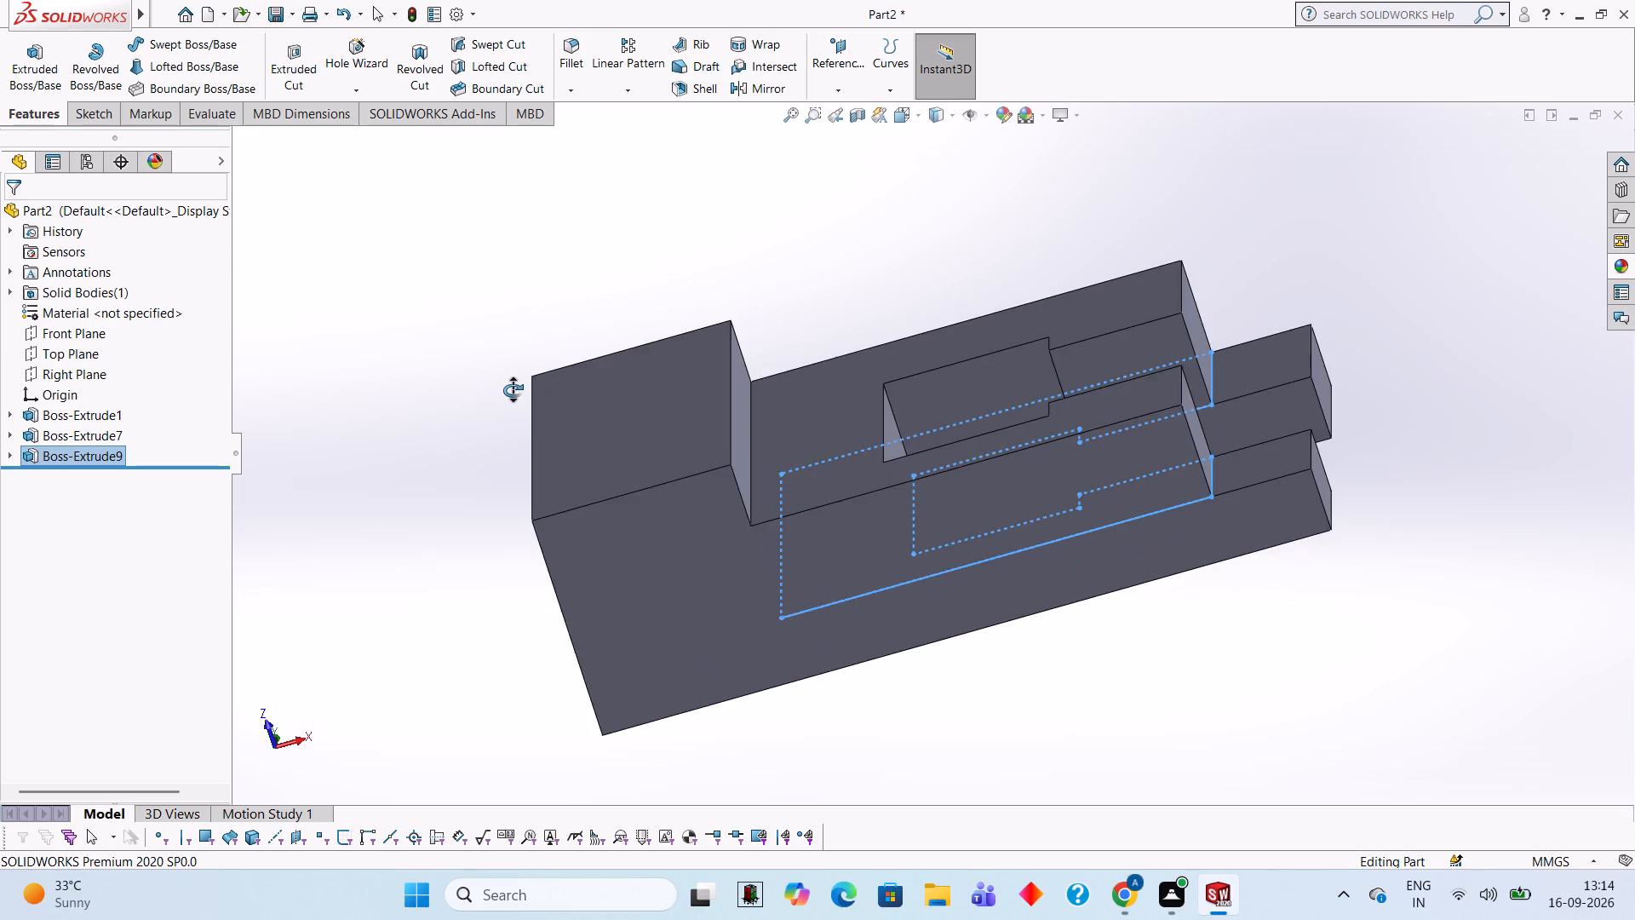
pyautogui.moveTo(513, 390); pyautogui.dragTo(554, 469)
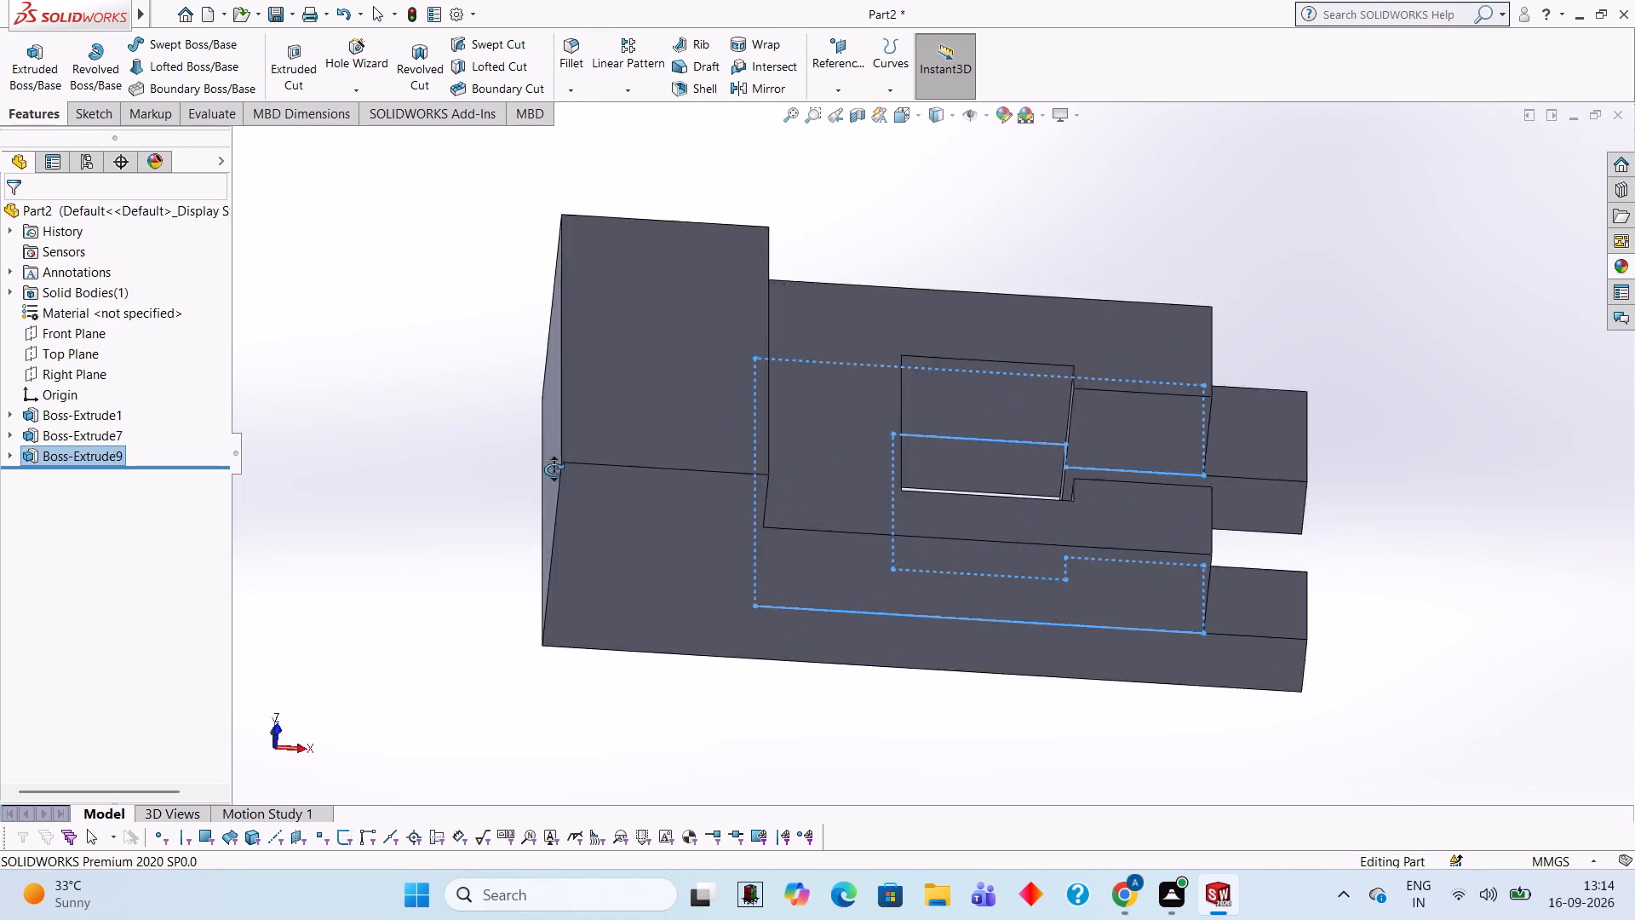
pyautogui.moveTo(554, 469); pyautogui.dragTo(404, 607)
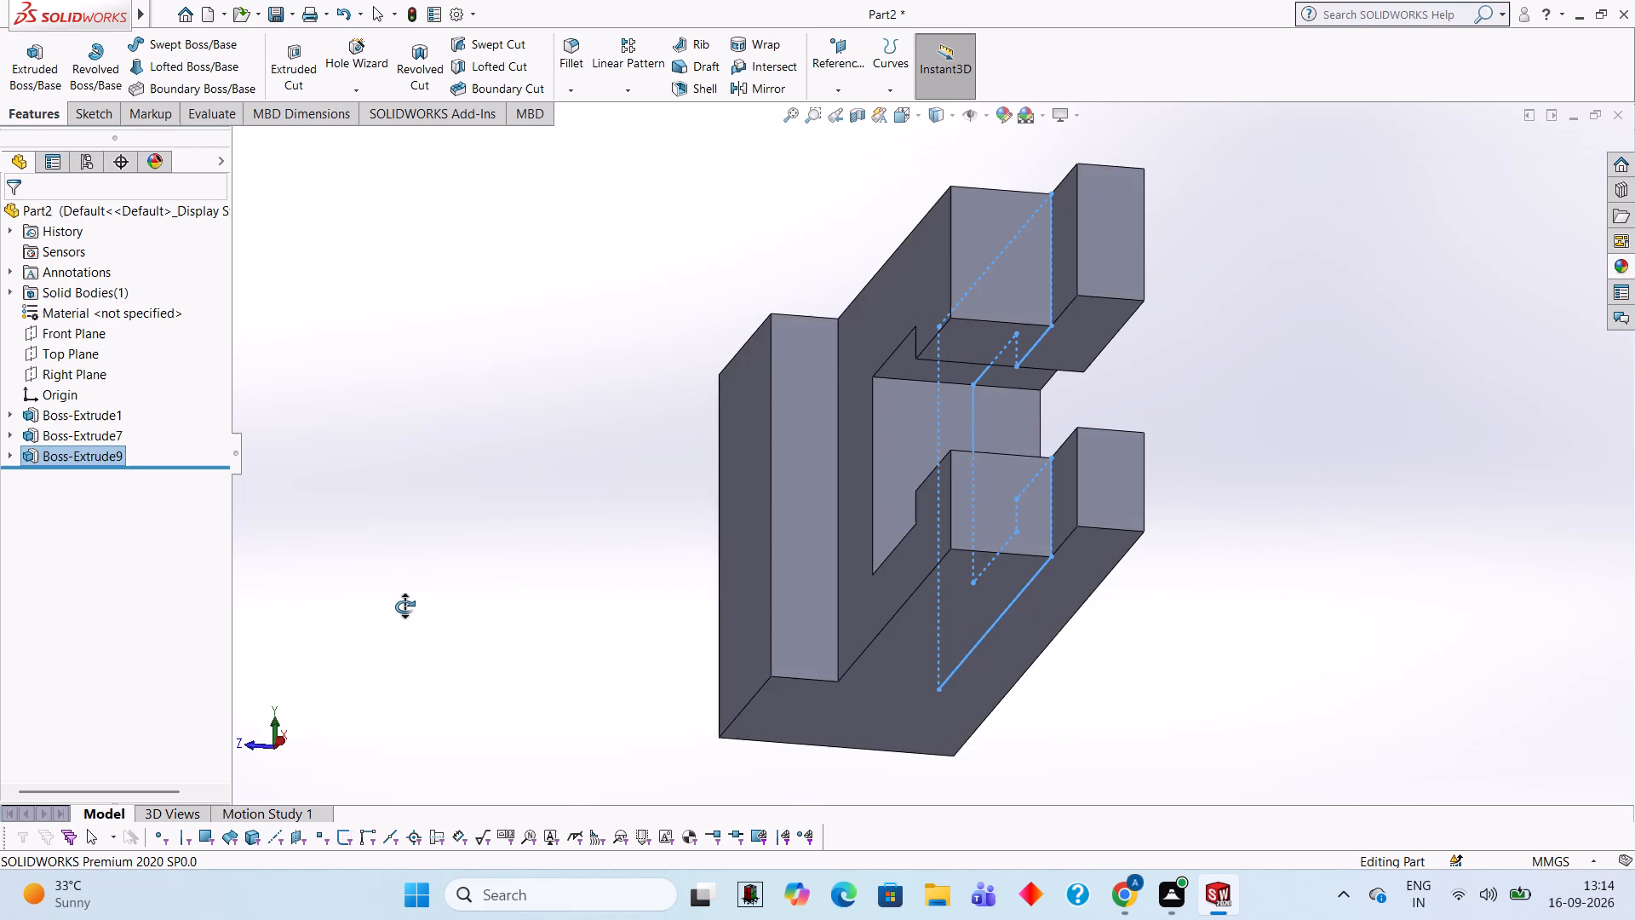
pyautogui.moveTo(404, 607); pyautogui.dragTo(590, 510)
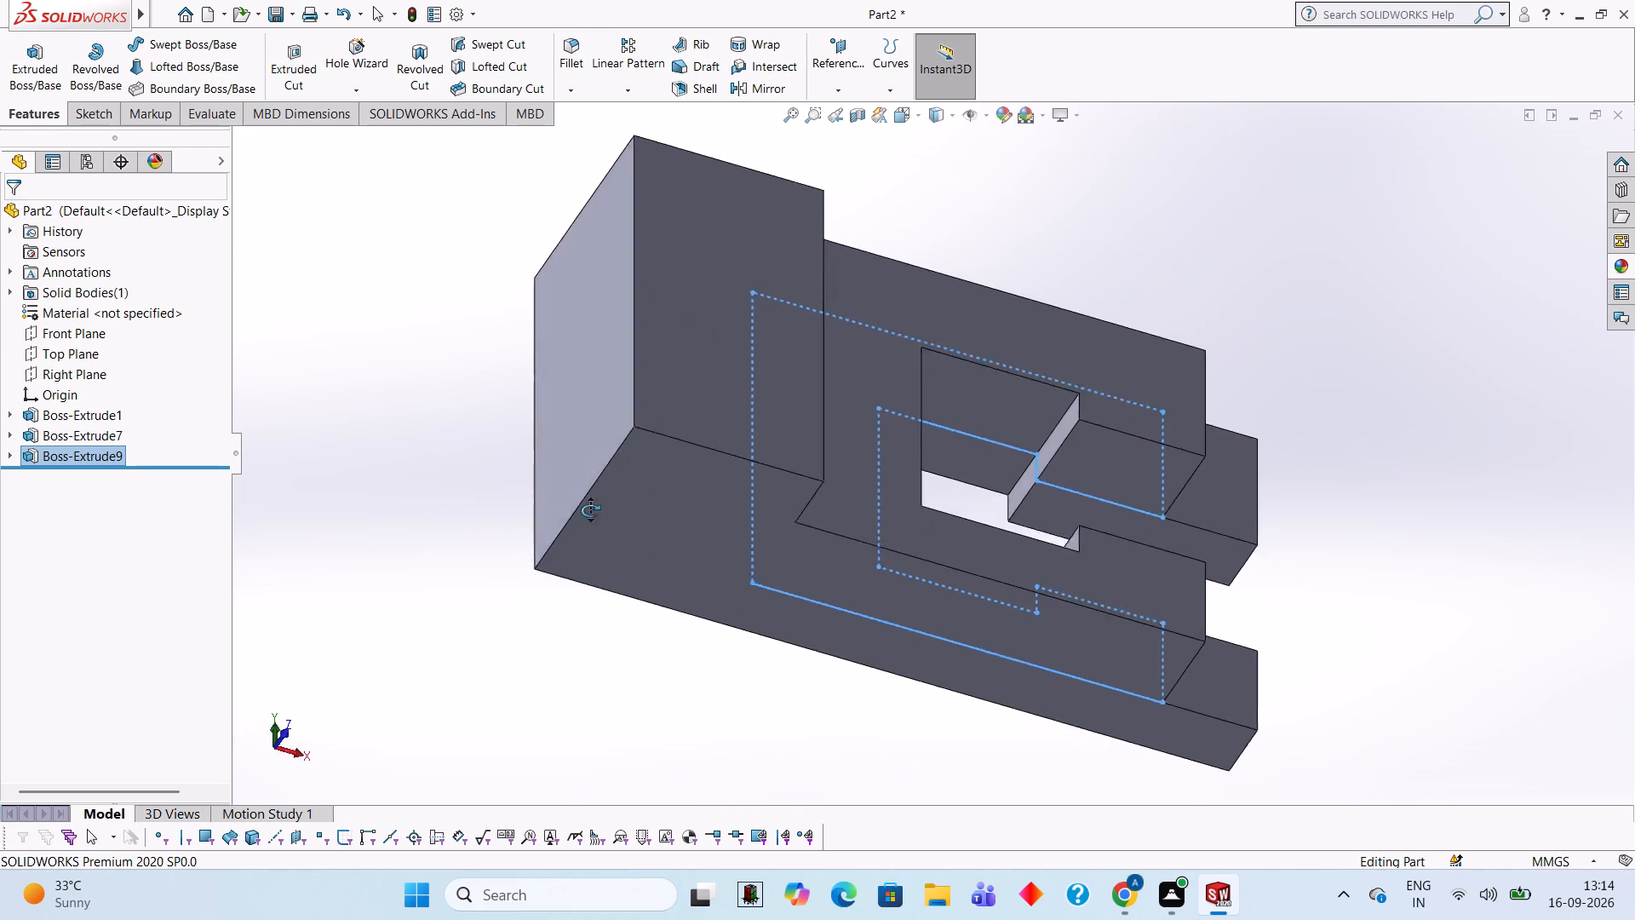
pyautogui.moveTo(590, 510); pyautogui.dragTo(520, 715)
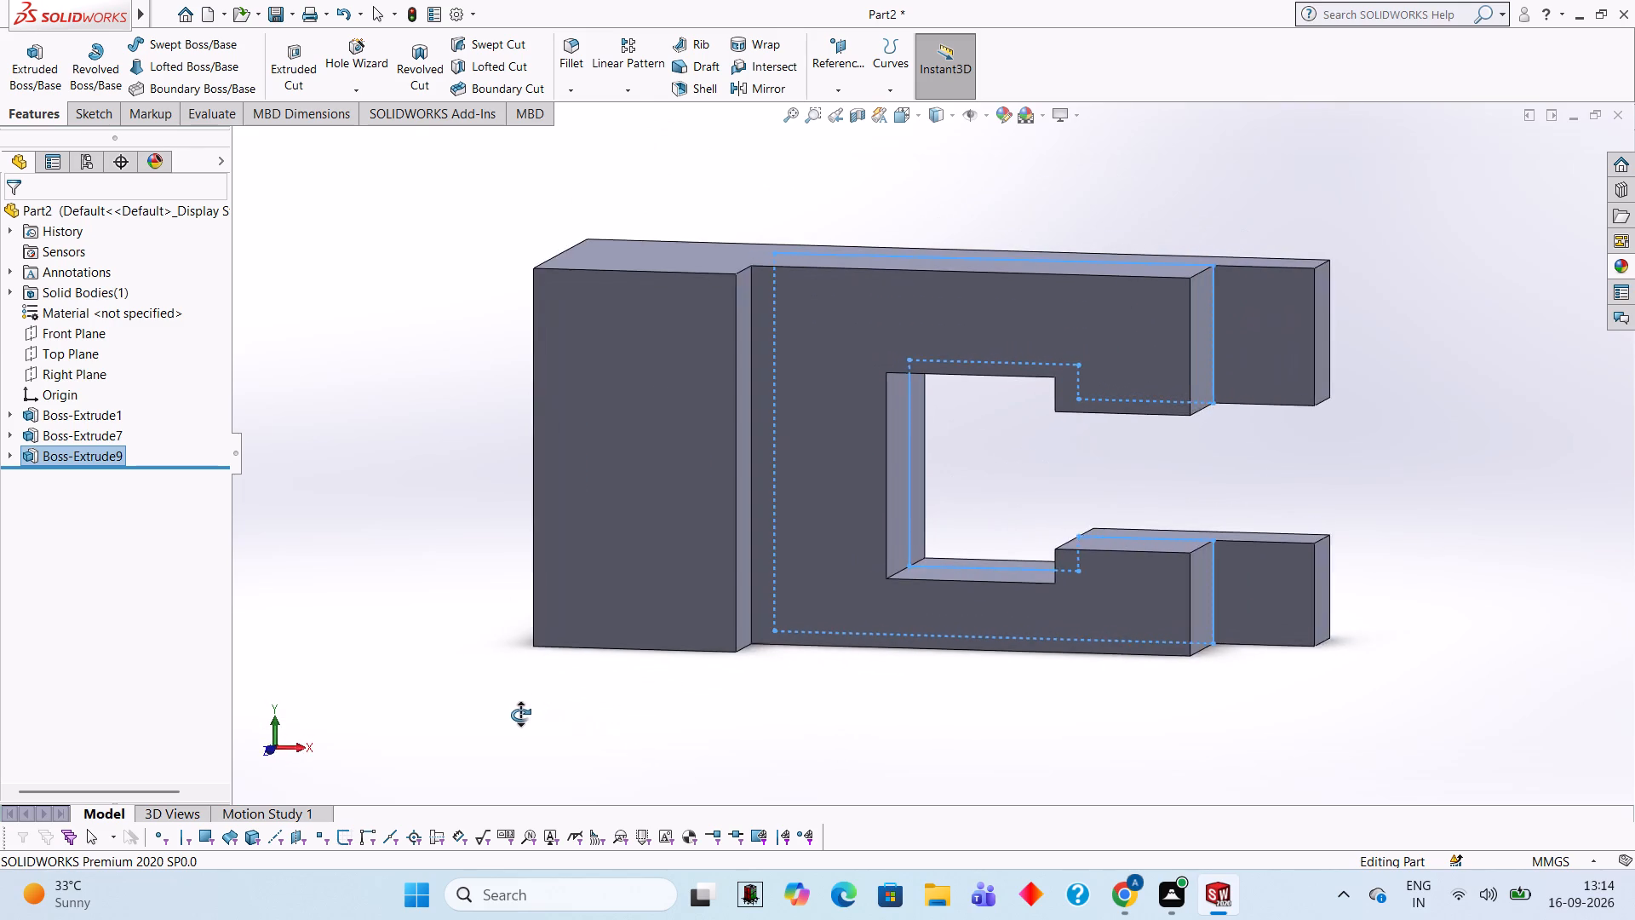
pyautogui.moveTo(520, 715); pyautogui.dragTo(390, 691)
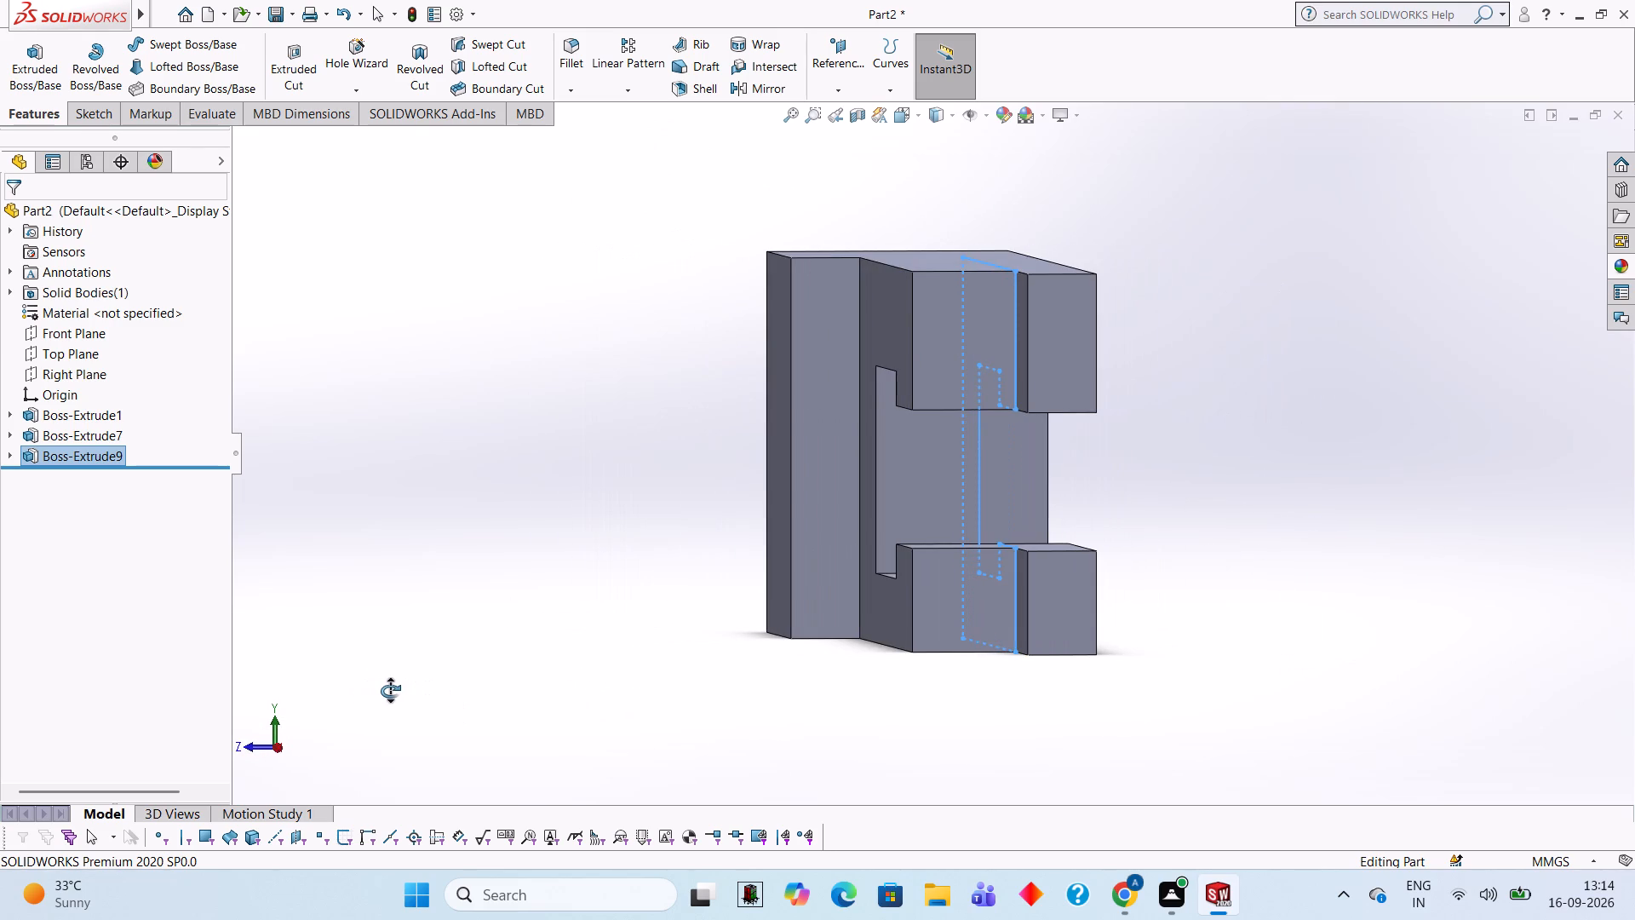
pyautogui.moveTo(390, 691); pyautogui.dragTo(587, 658)
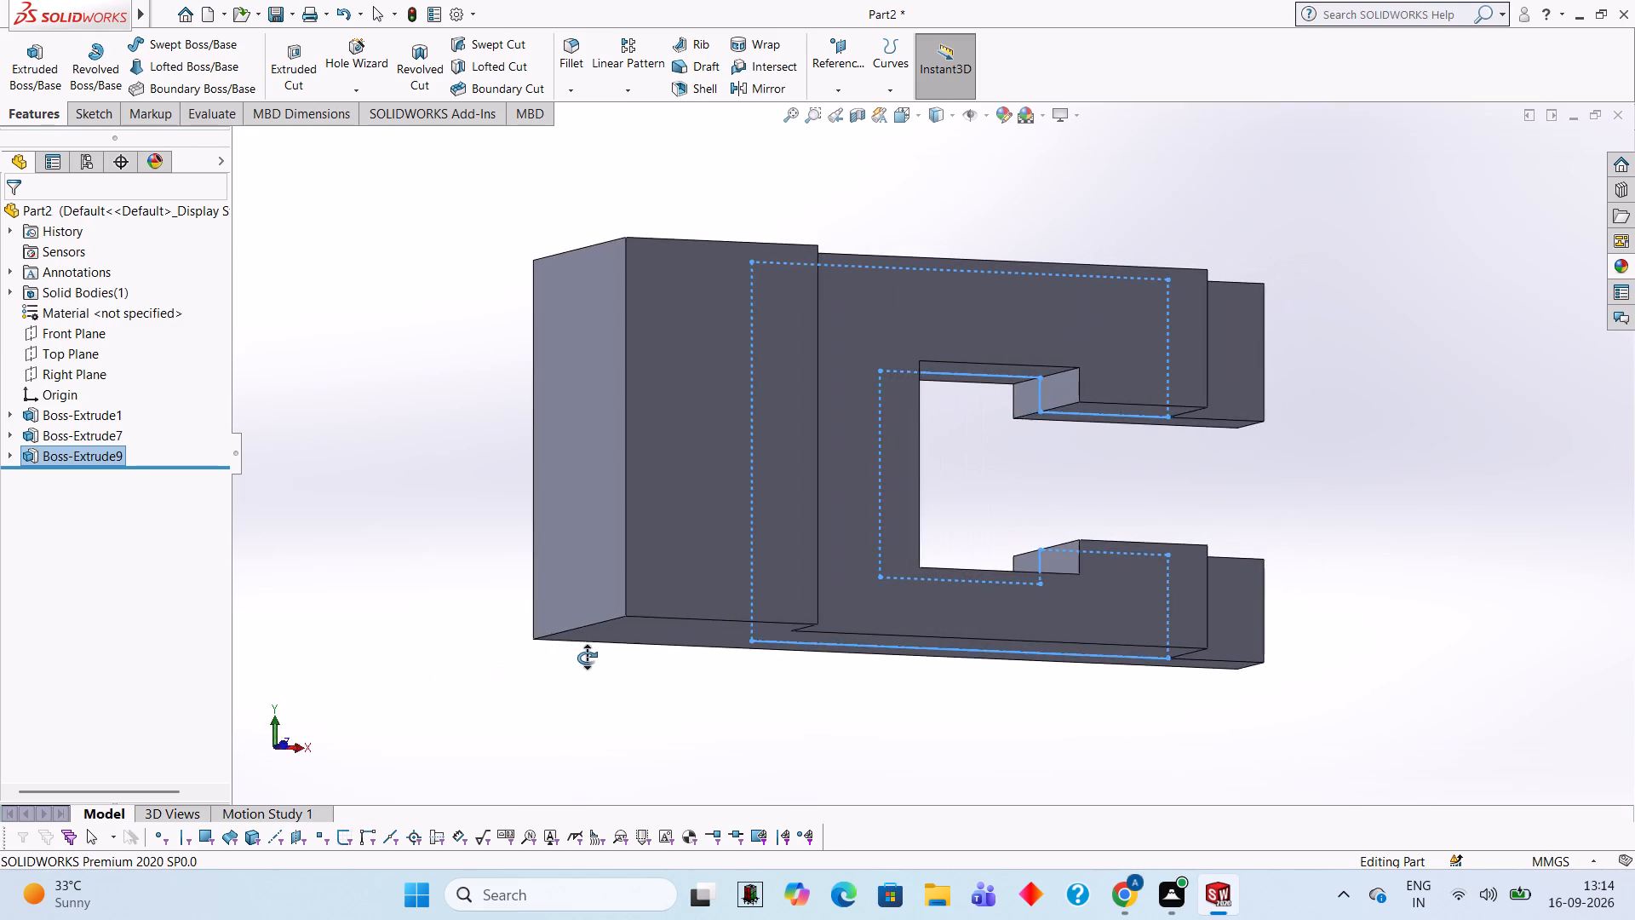
# Undo the 15 mm extrusion of the C-shaped profile.
pyautogui.moveTo(587, 658); pyautogui.dragTo(557, 598)
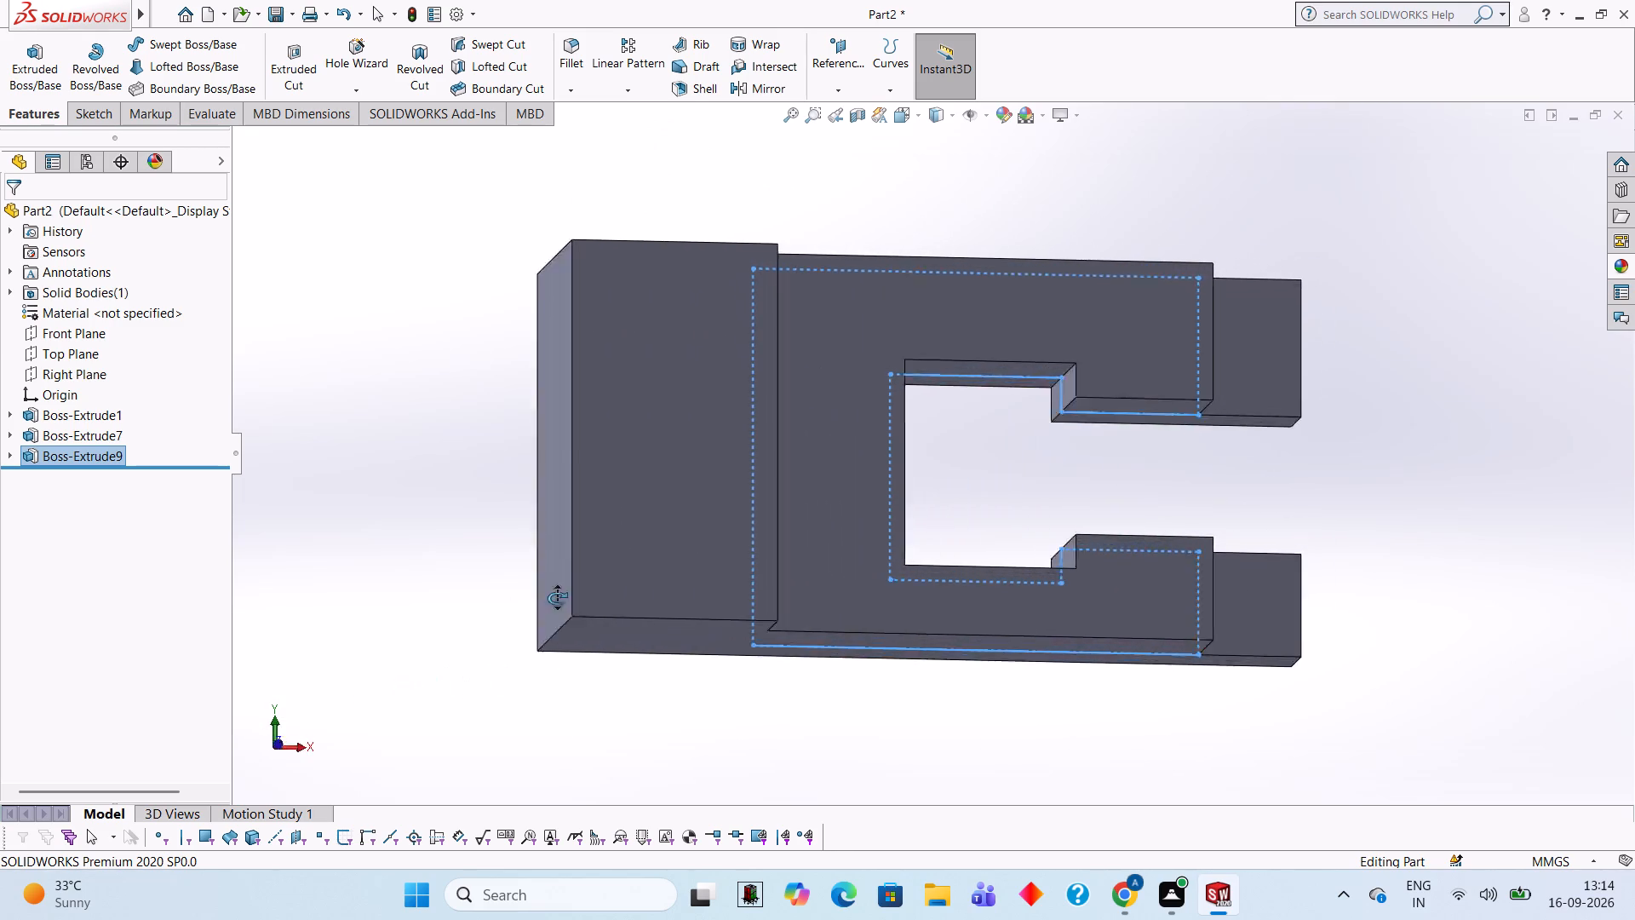
pyautogui.moveTo(557, 598); pyautogui.dragTo(497, 356)
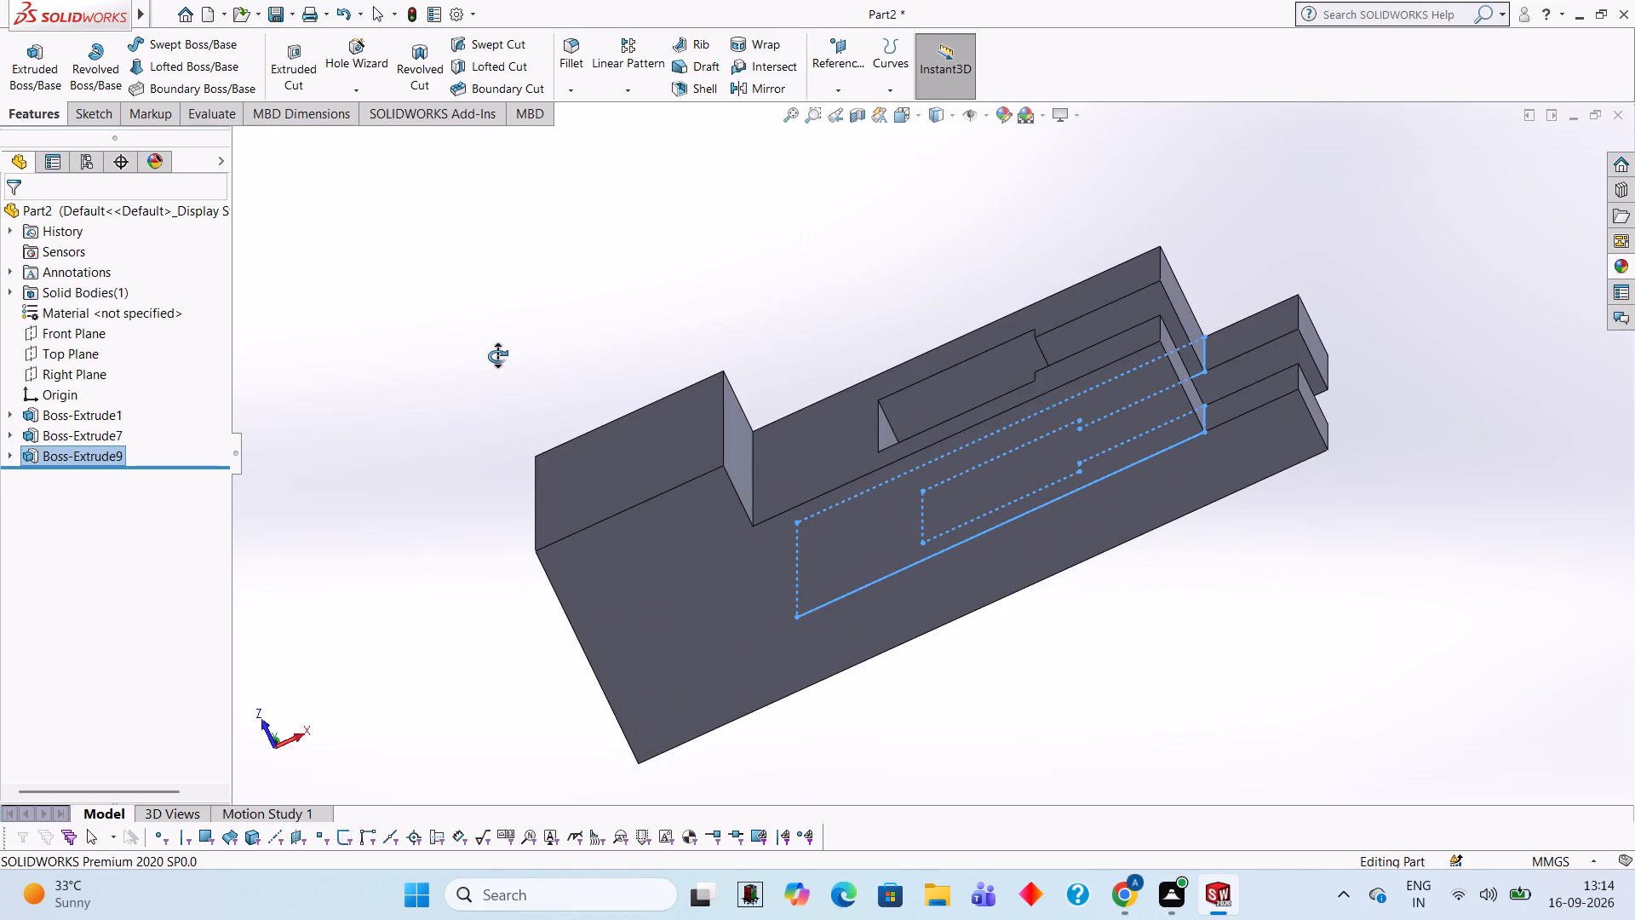
pyautogui.moveTo(497, 356); pyautogui.dragTo(497, 358)
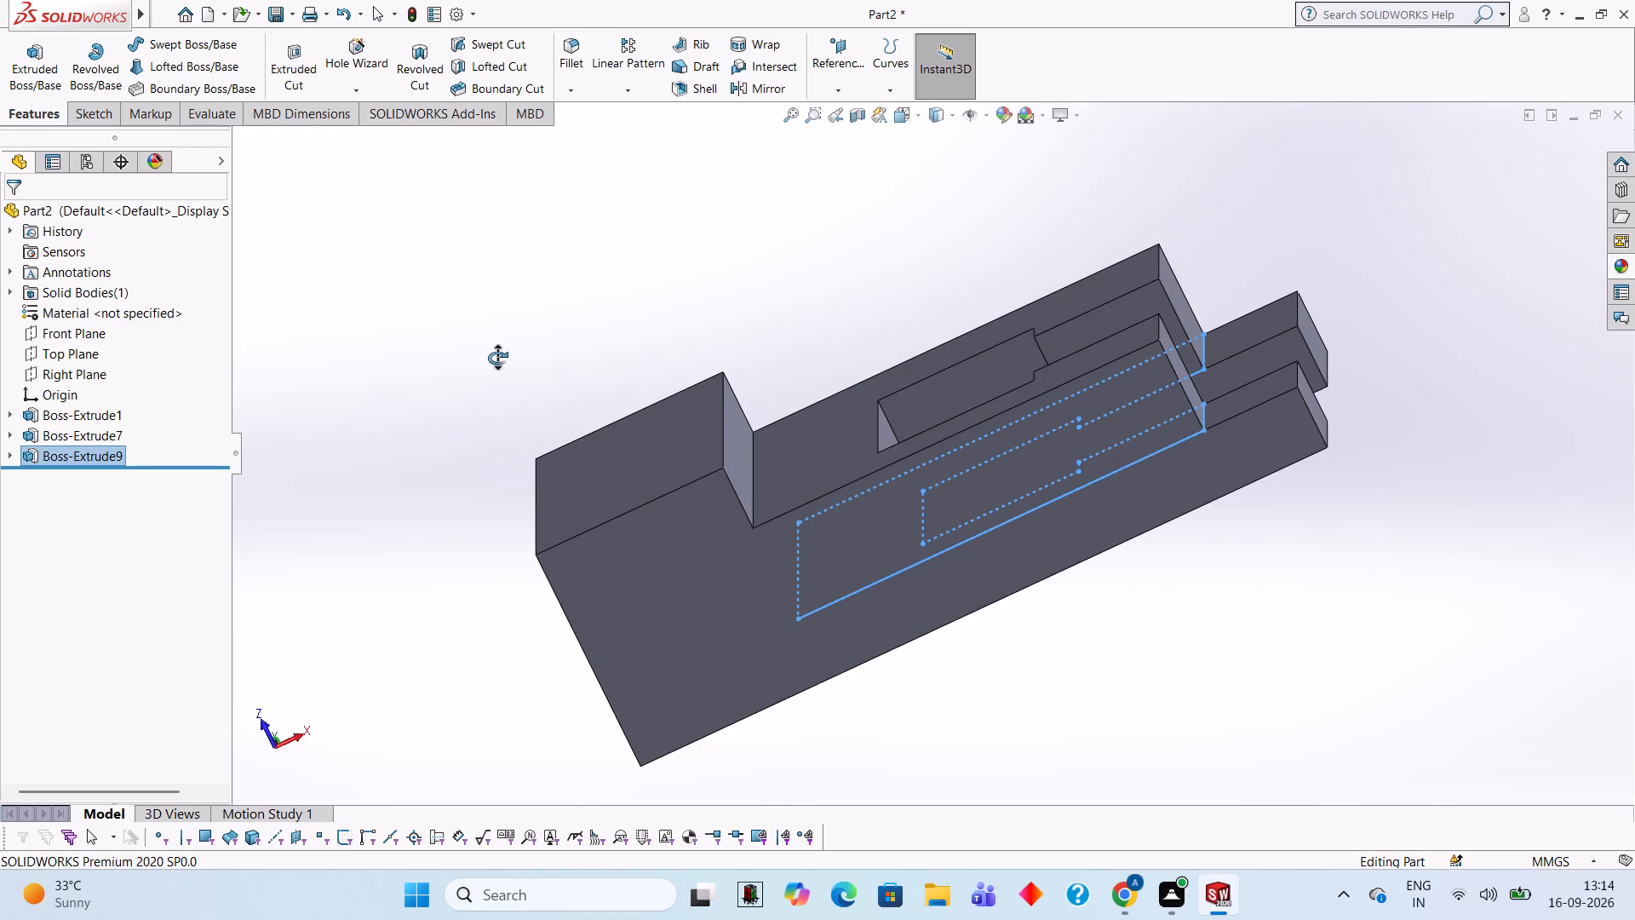
pyautogui.moveTo(497, 358); pyautogui.dragTo(482, 647)
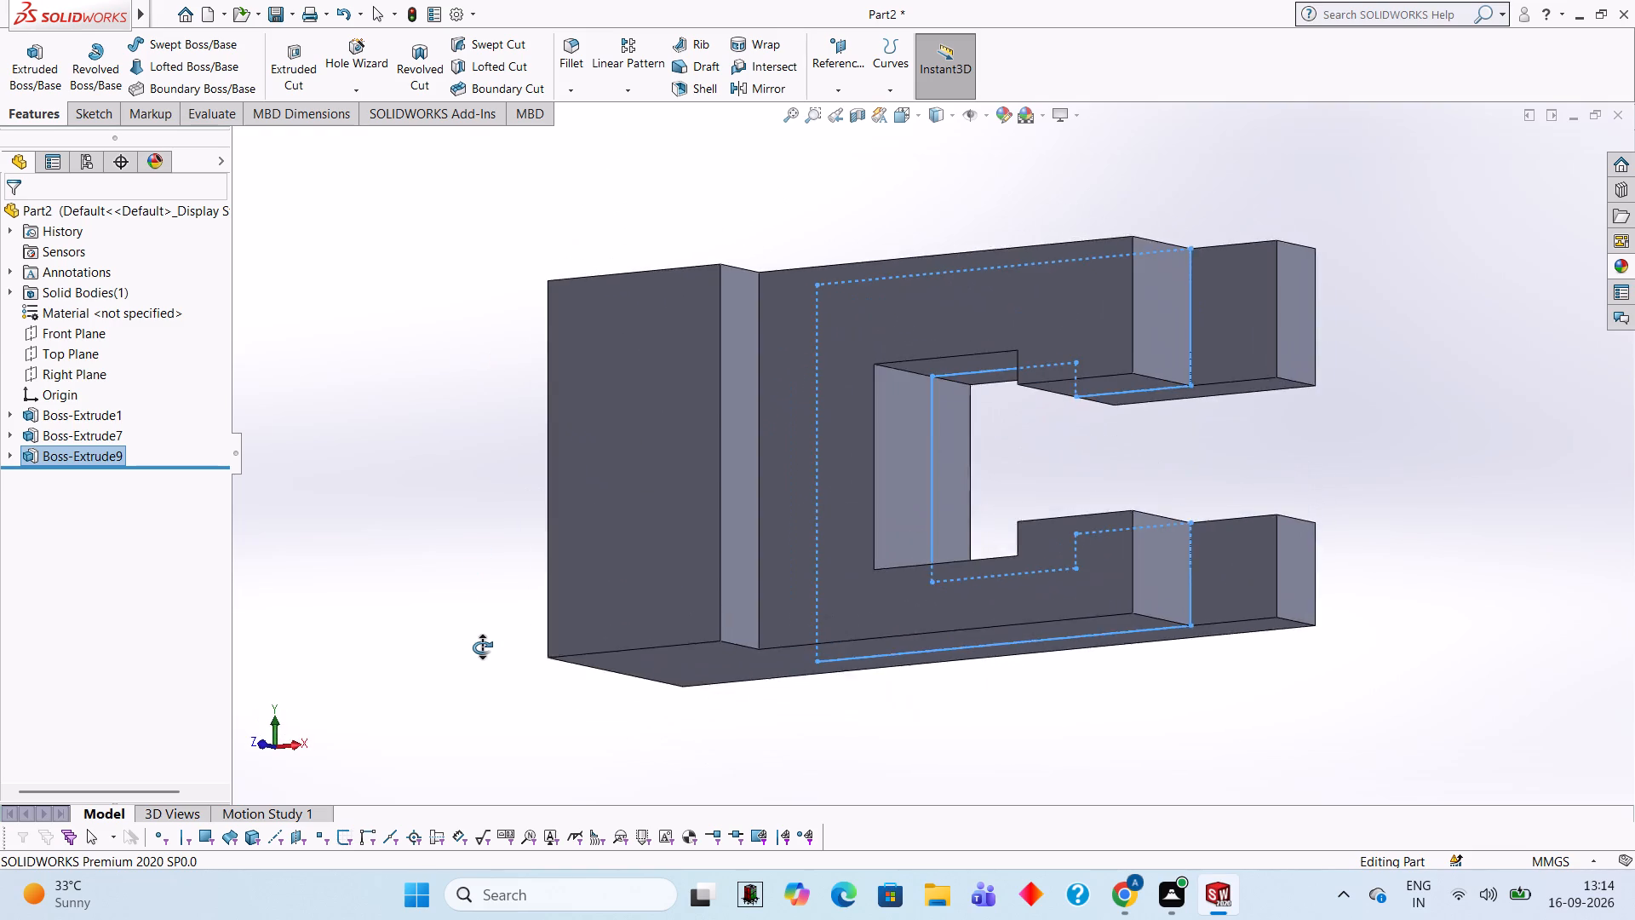
pyautogui.moveTo(482, 647); pyautogui.dragTo(510, 677)
pyautogui.hotkey('ctrl', 'z')
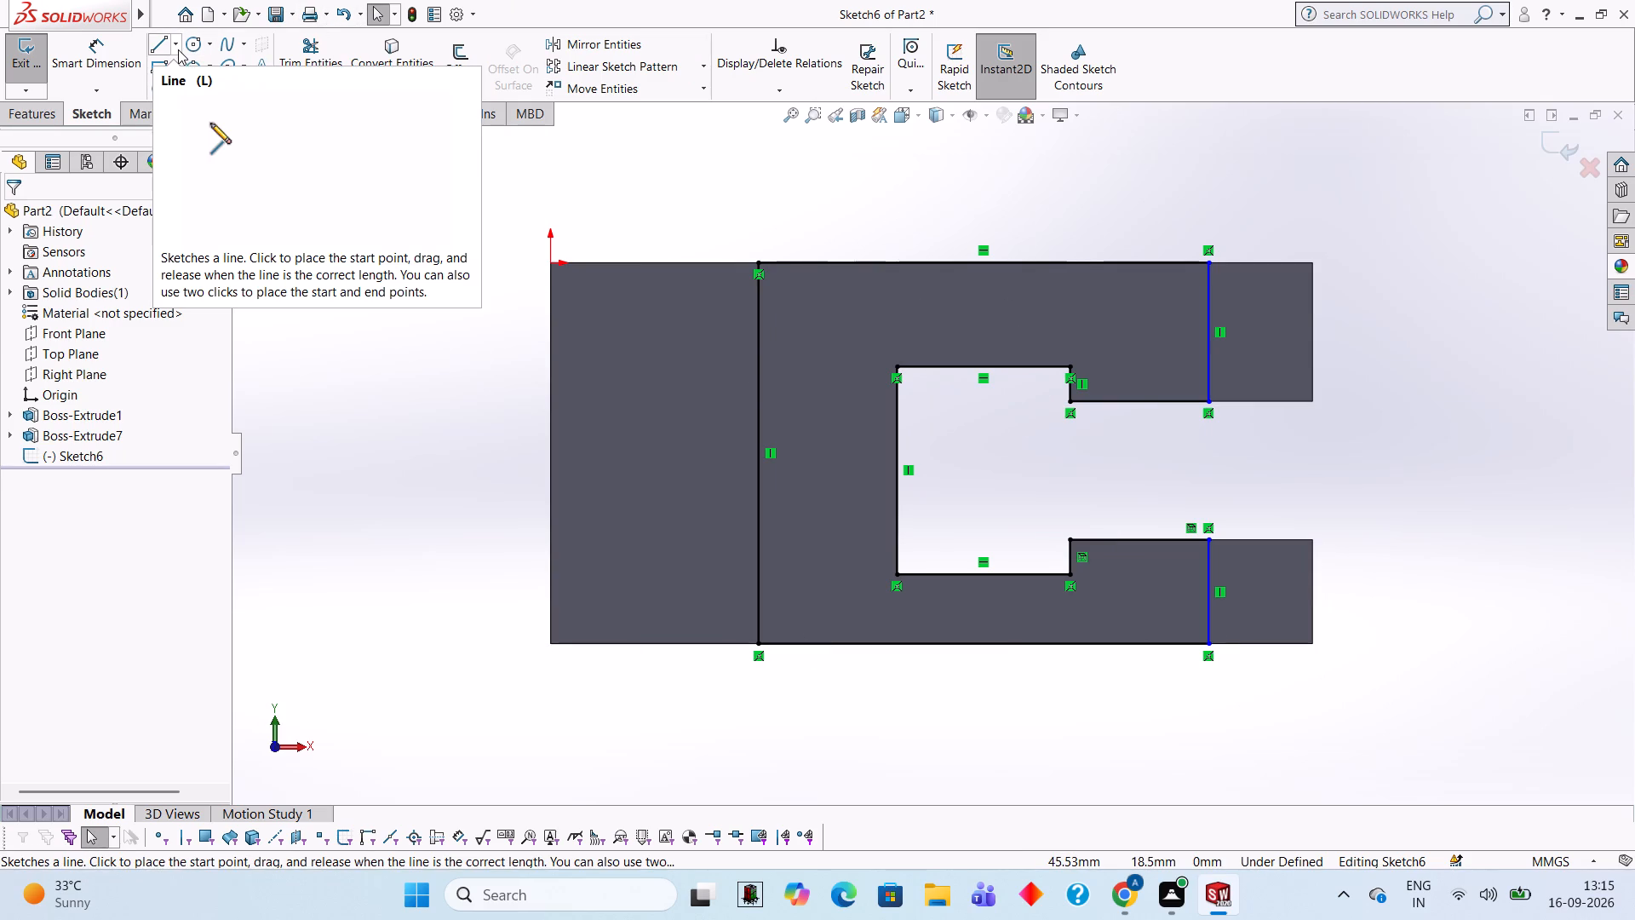
# Extrude the C-shaped profile as a blind boss 10 mm deep, merged with the base.
pyautogui.click(32, 109)
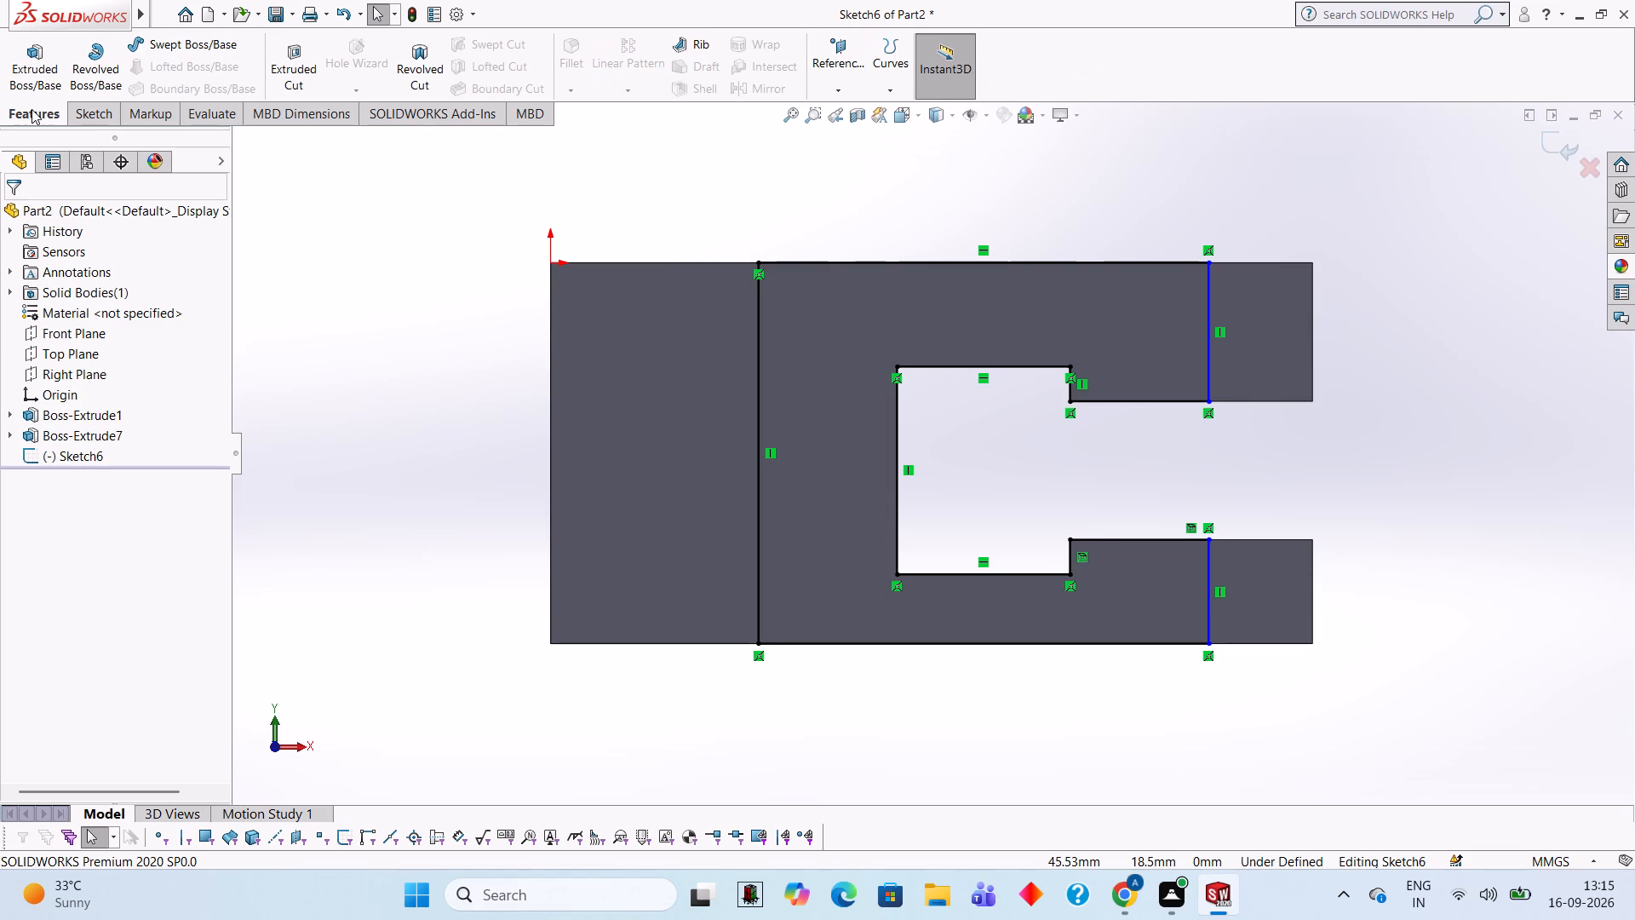
pyautogui.doubleClick(25, 65)
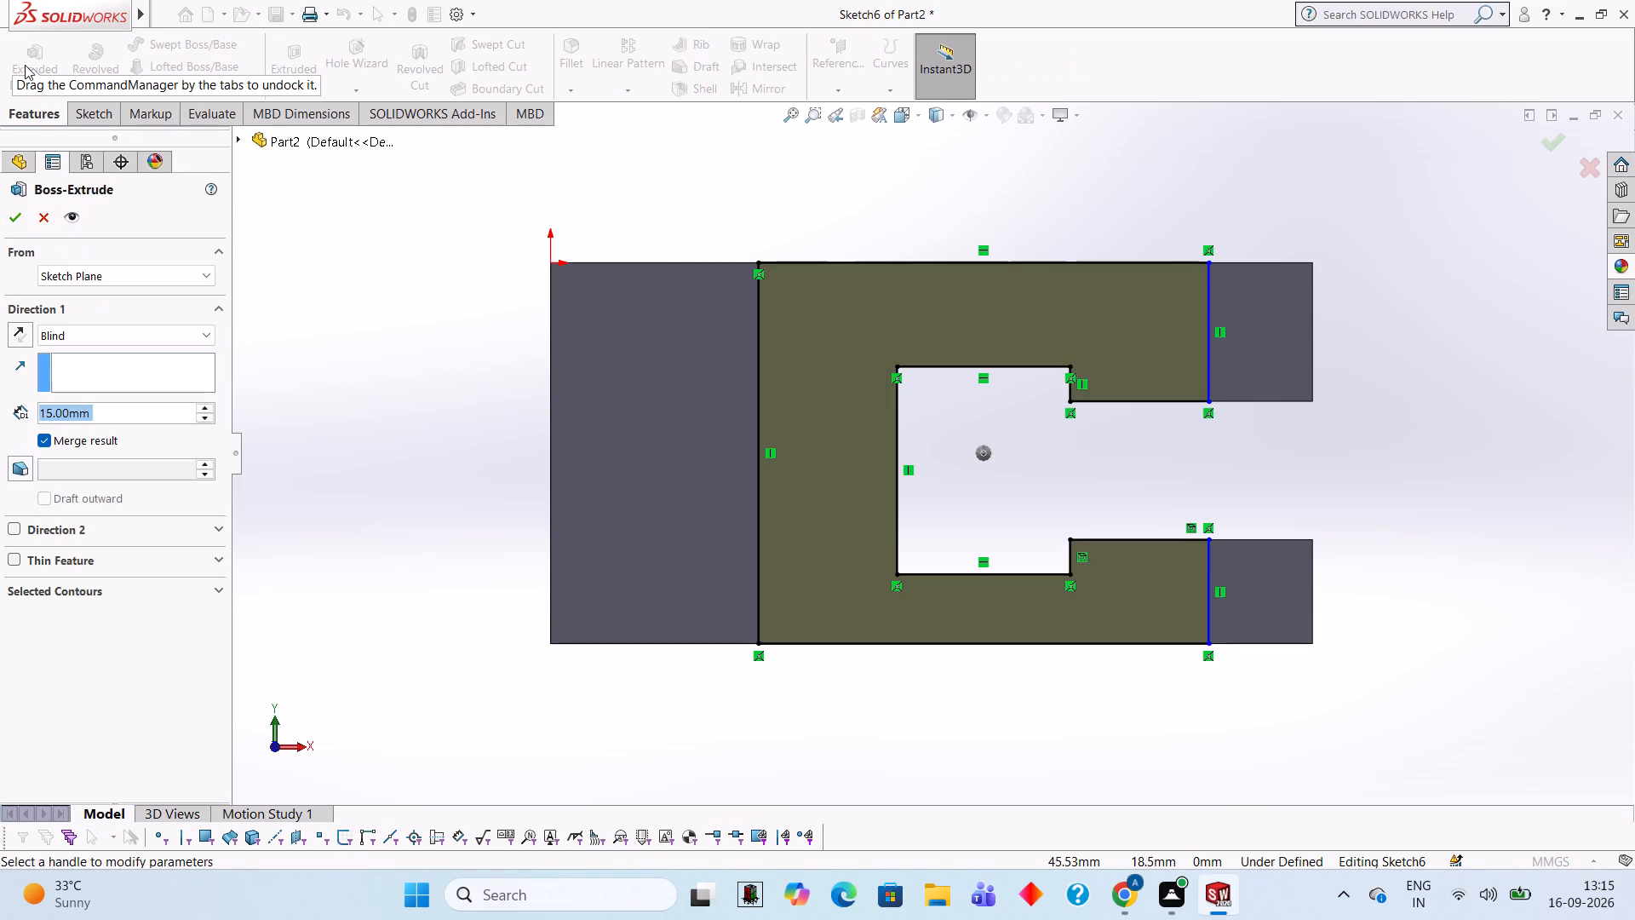
pyautogui.write('10')
pyautogui.press('Return')
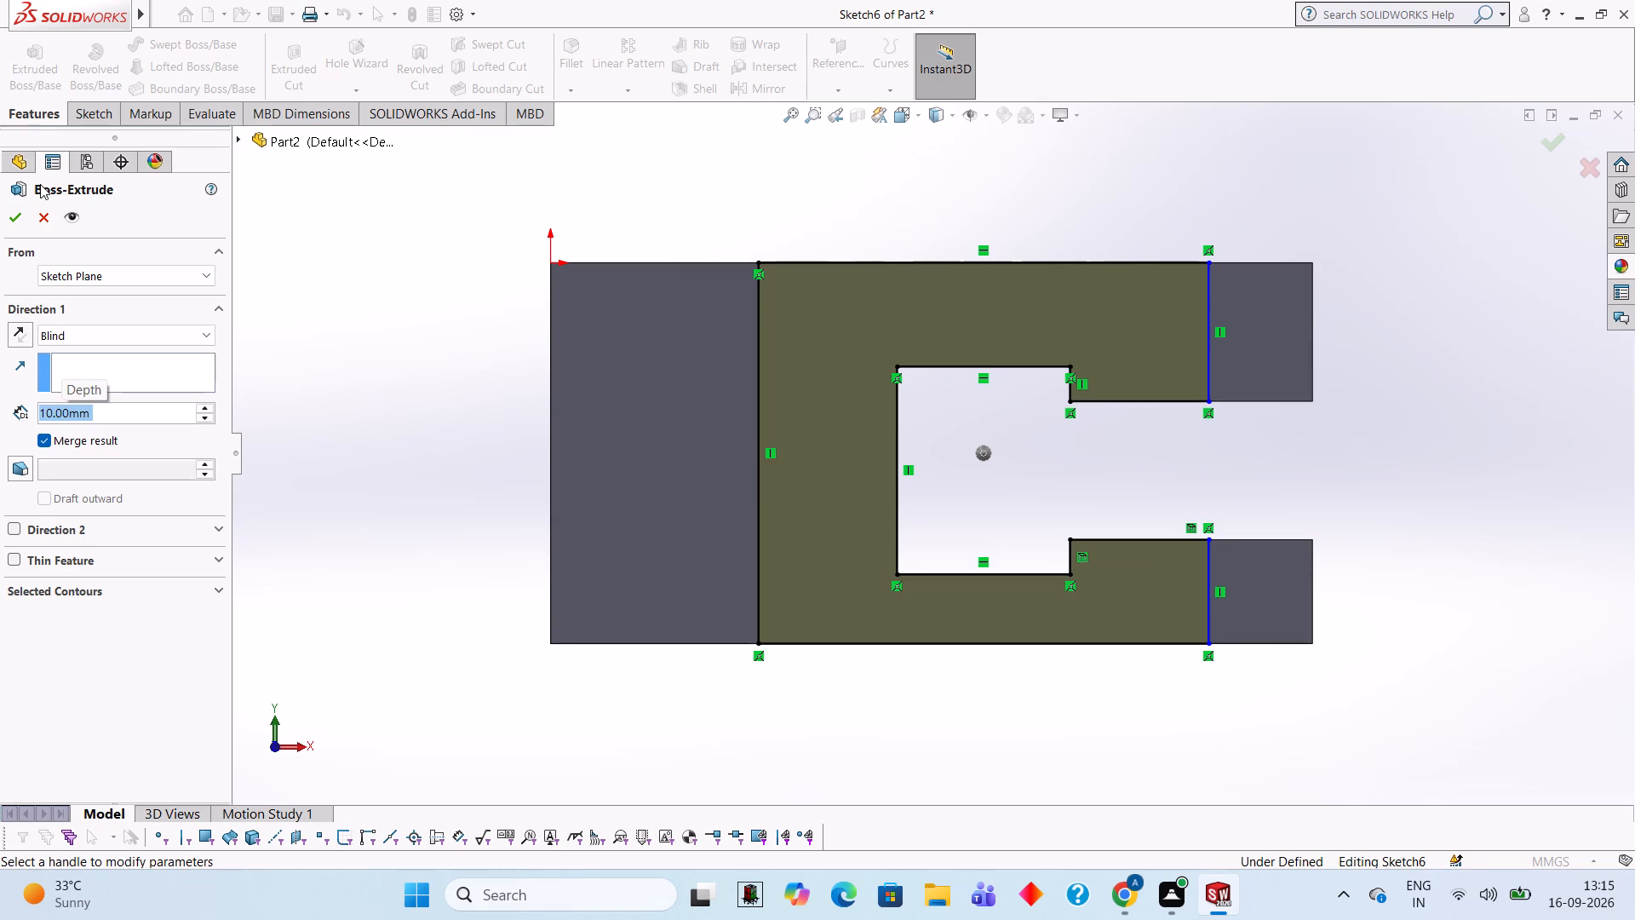
pyautogui.click(5, 208)
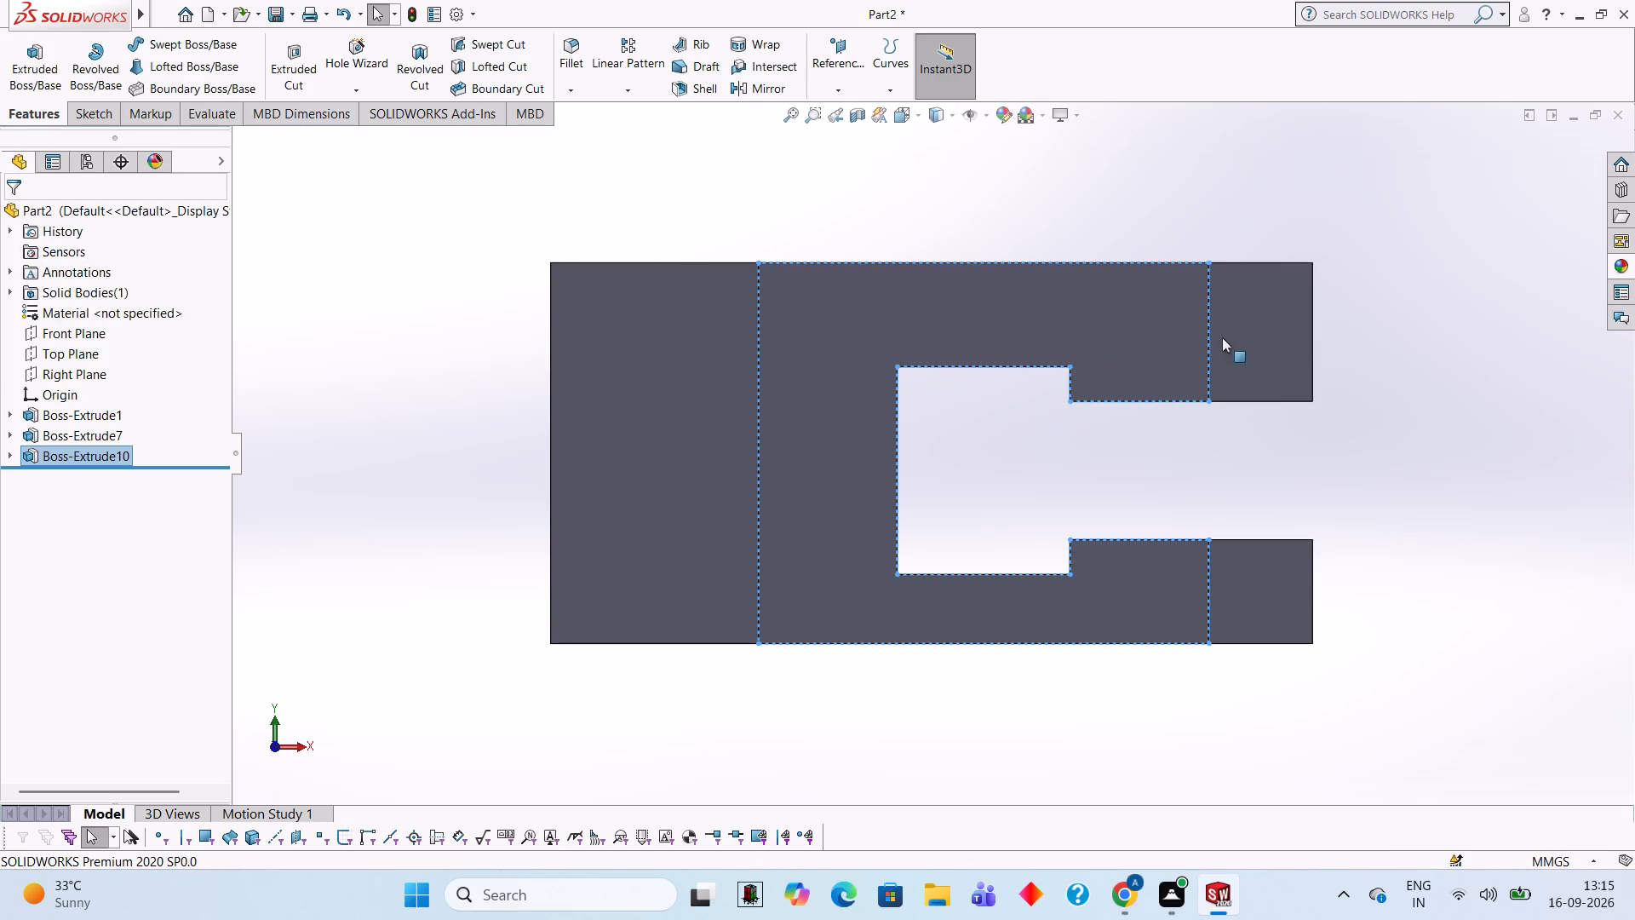
# Orbit the model to examine the height of the C-shaped boss against the end block and slotted base.
pyautogui.rightClick(1443, 309)
pyautogui.click(1475, 347)
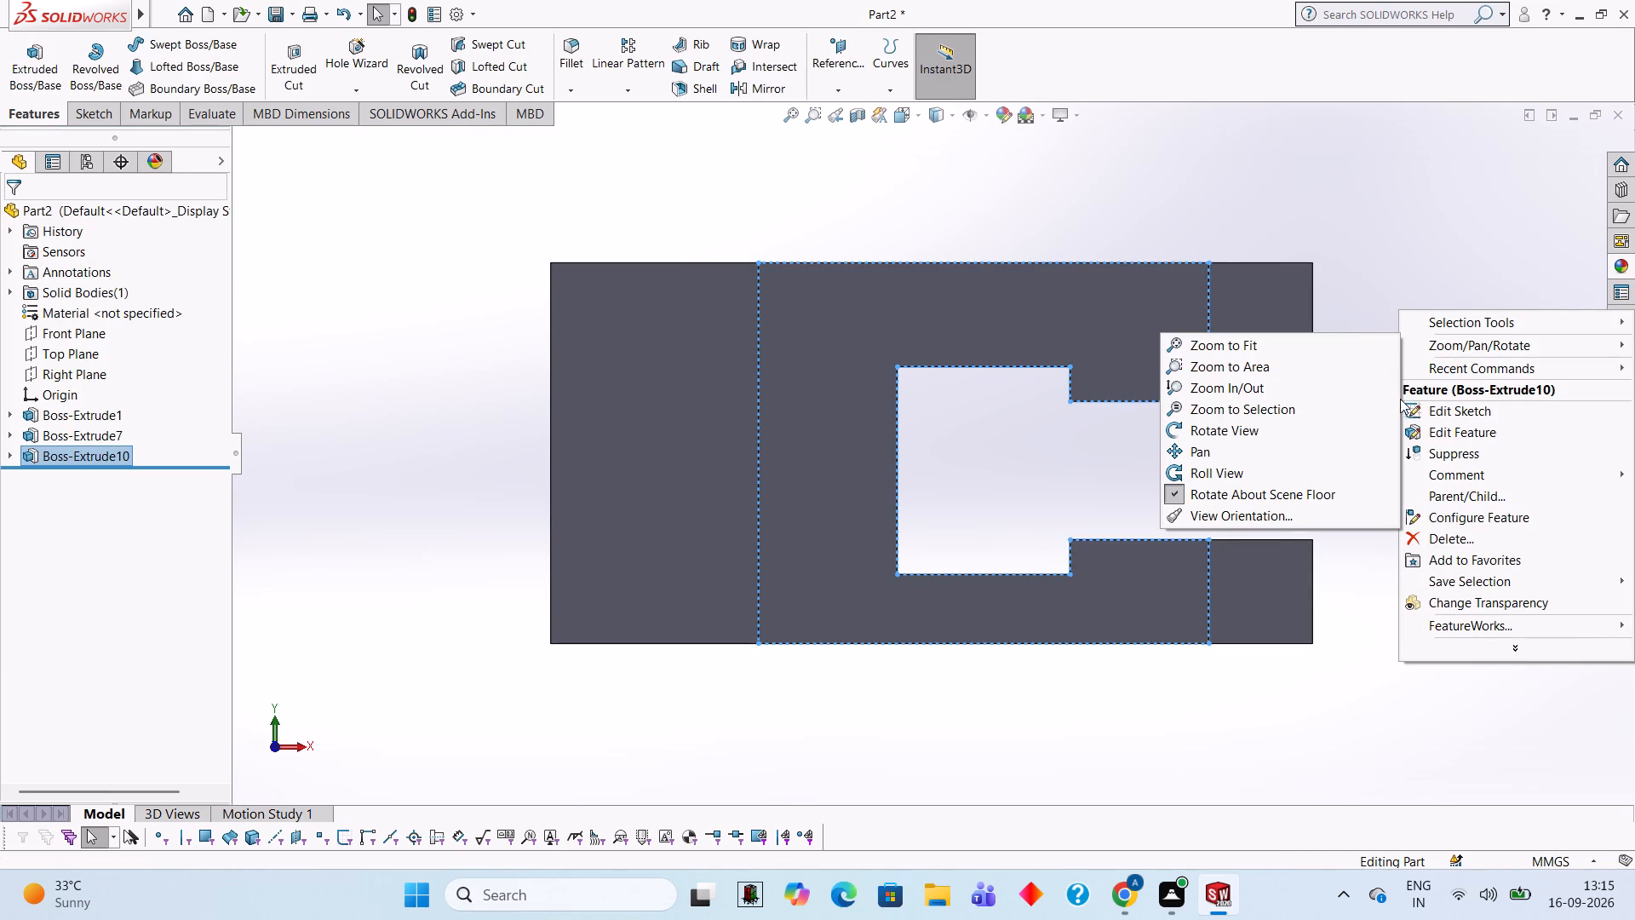
pyautogui.click(1297, 428)
pyautogui.moveTo(990, 430); pyautogui.dragTo(994, 197)
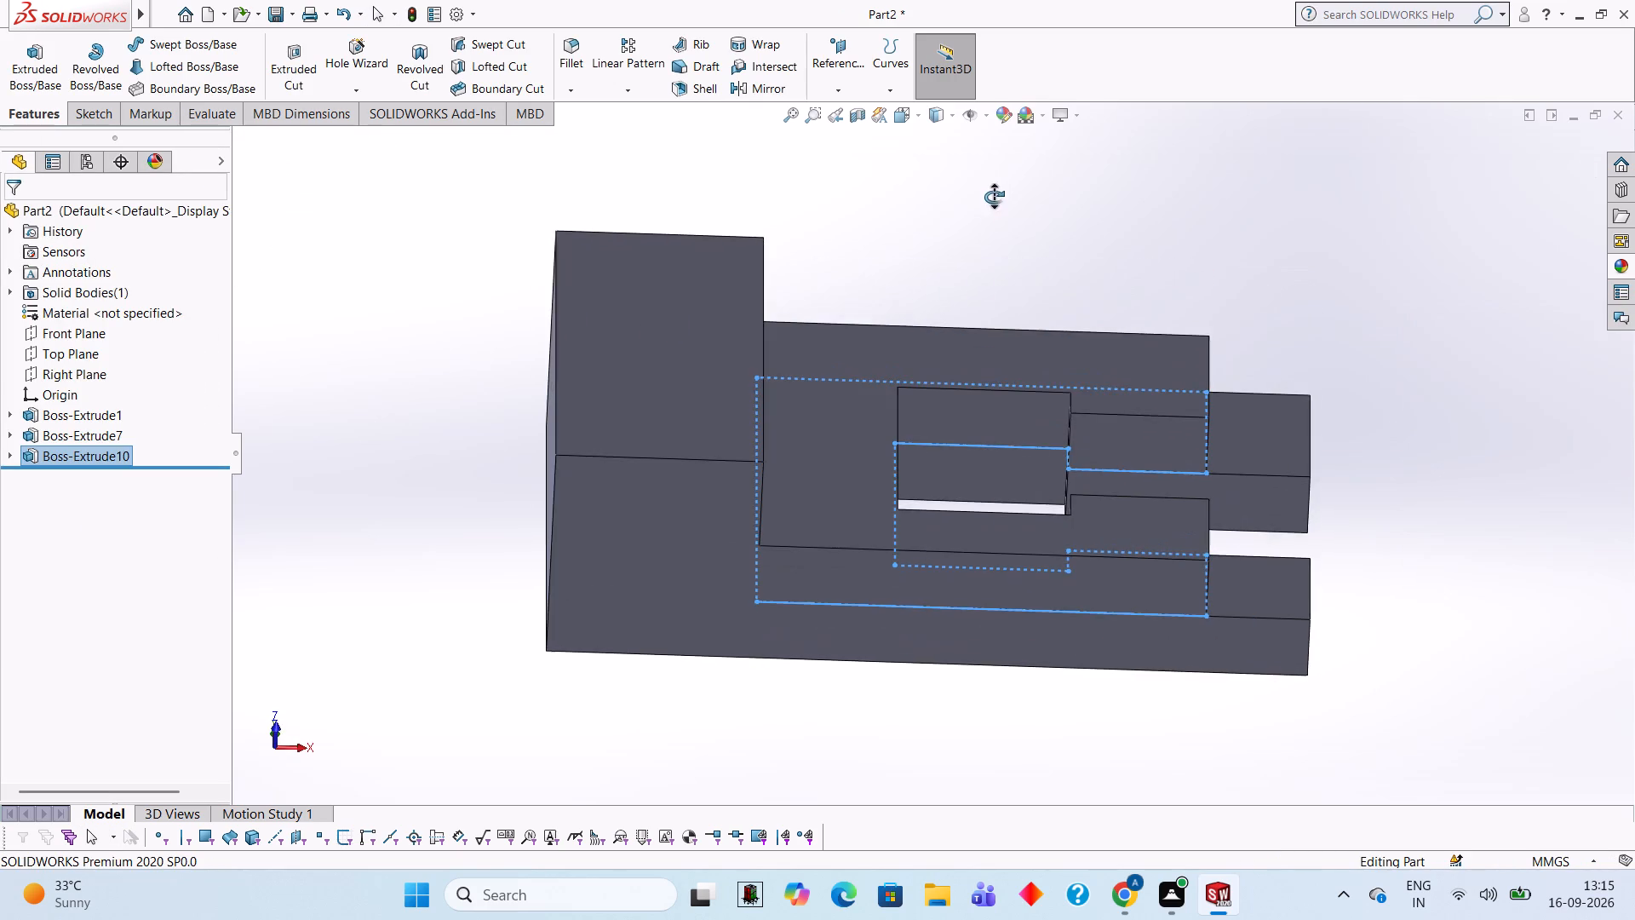
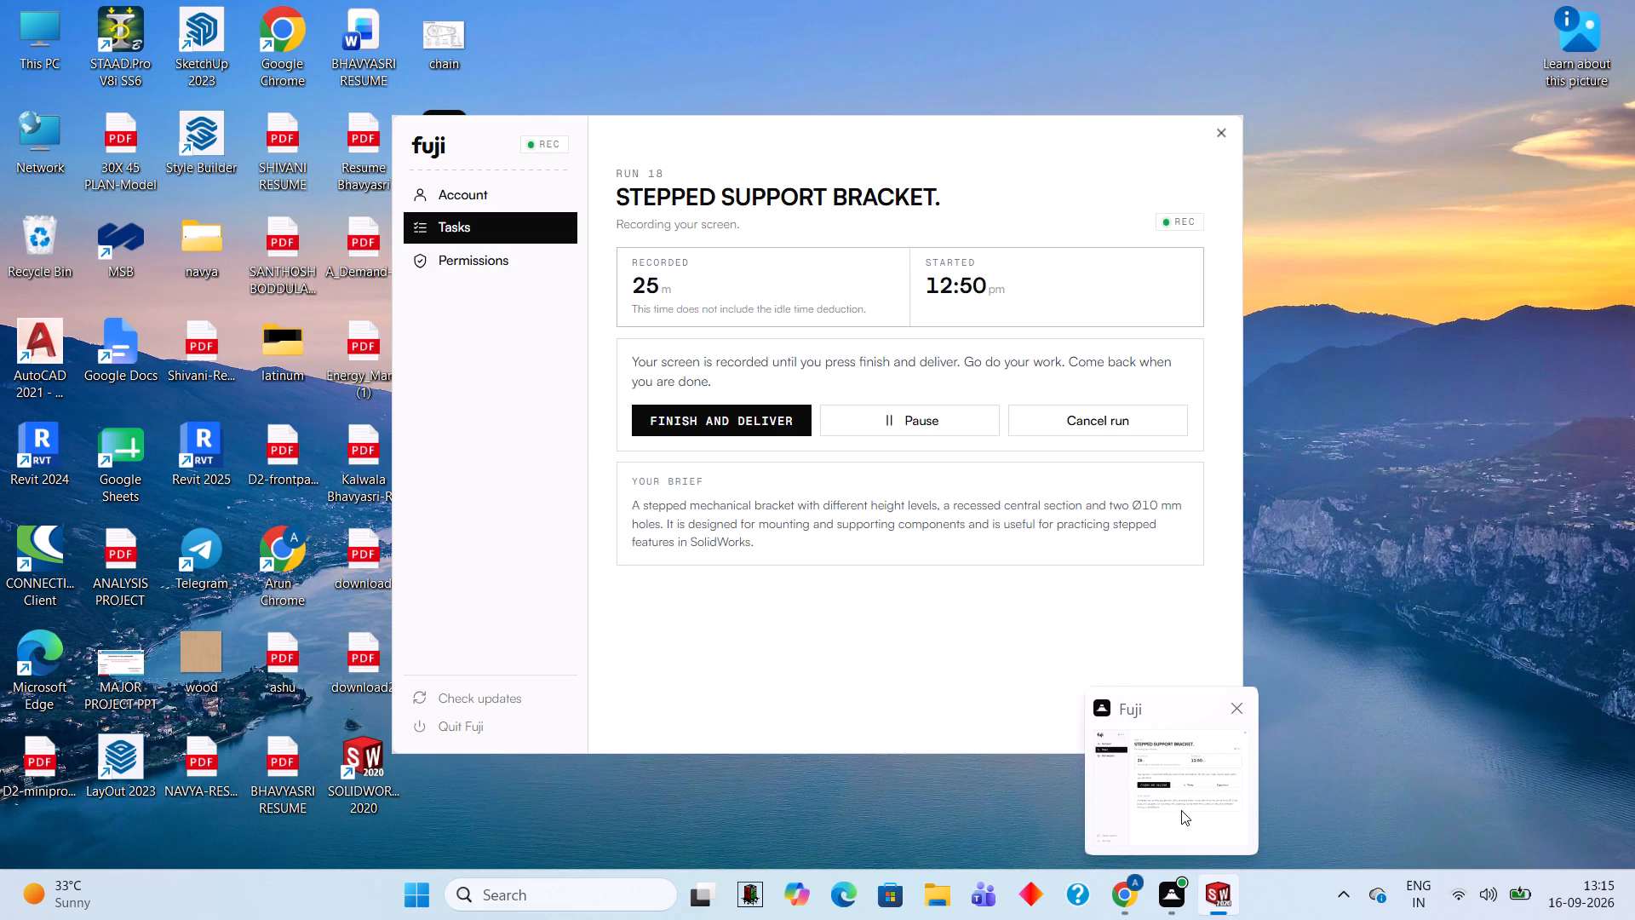
# Undo the C-shaped boss, its profile sketch and the end block's extrusion, back to the 30 mm wide rectangle sketch.
pyautogui.click(1352, 609)
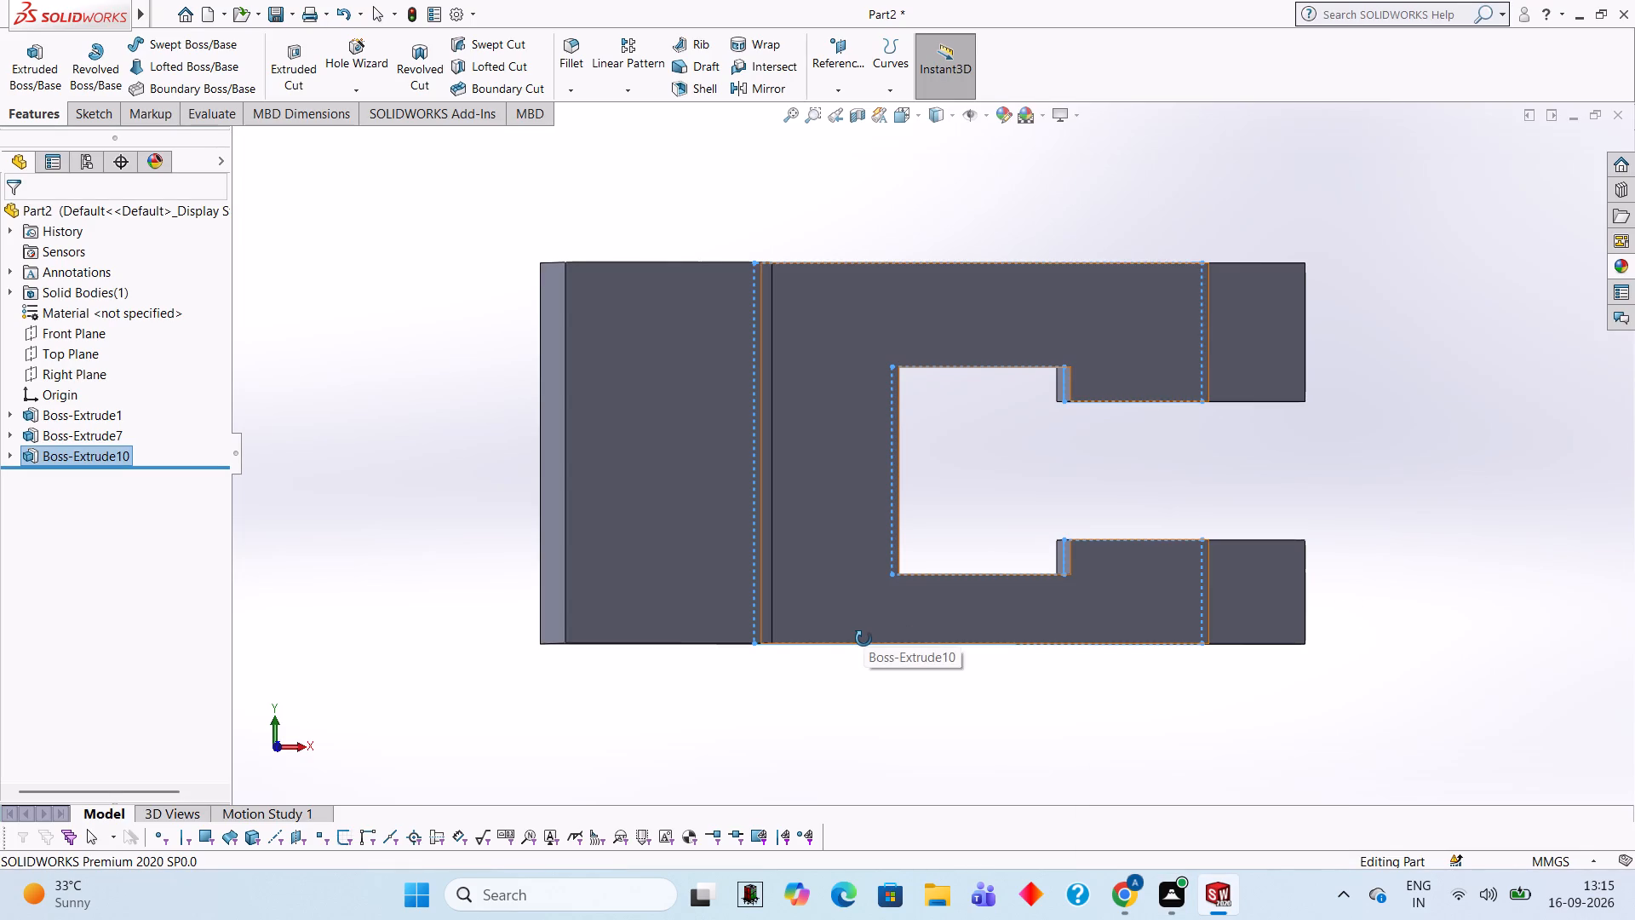
pyautogui.hotkey('ctrl', 'z')
pyautogui.hotkey('ctrl', 'z')
pyautogui.hotkey('ctrl', 'z')
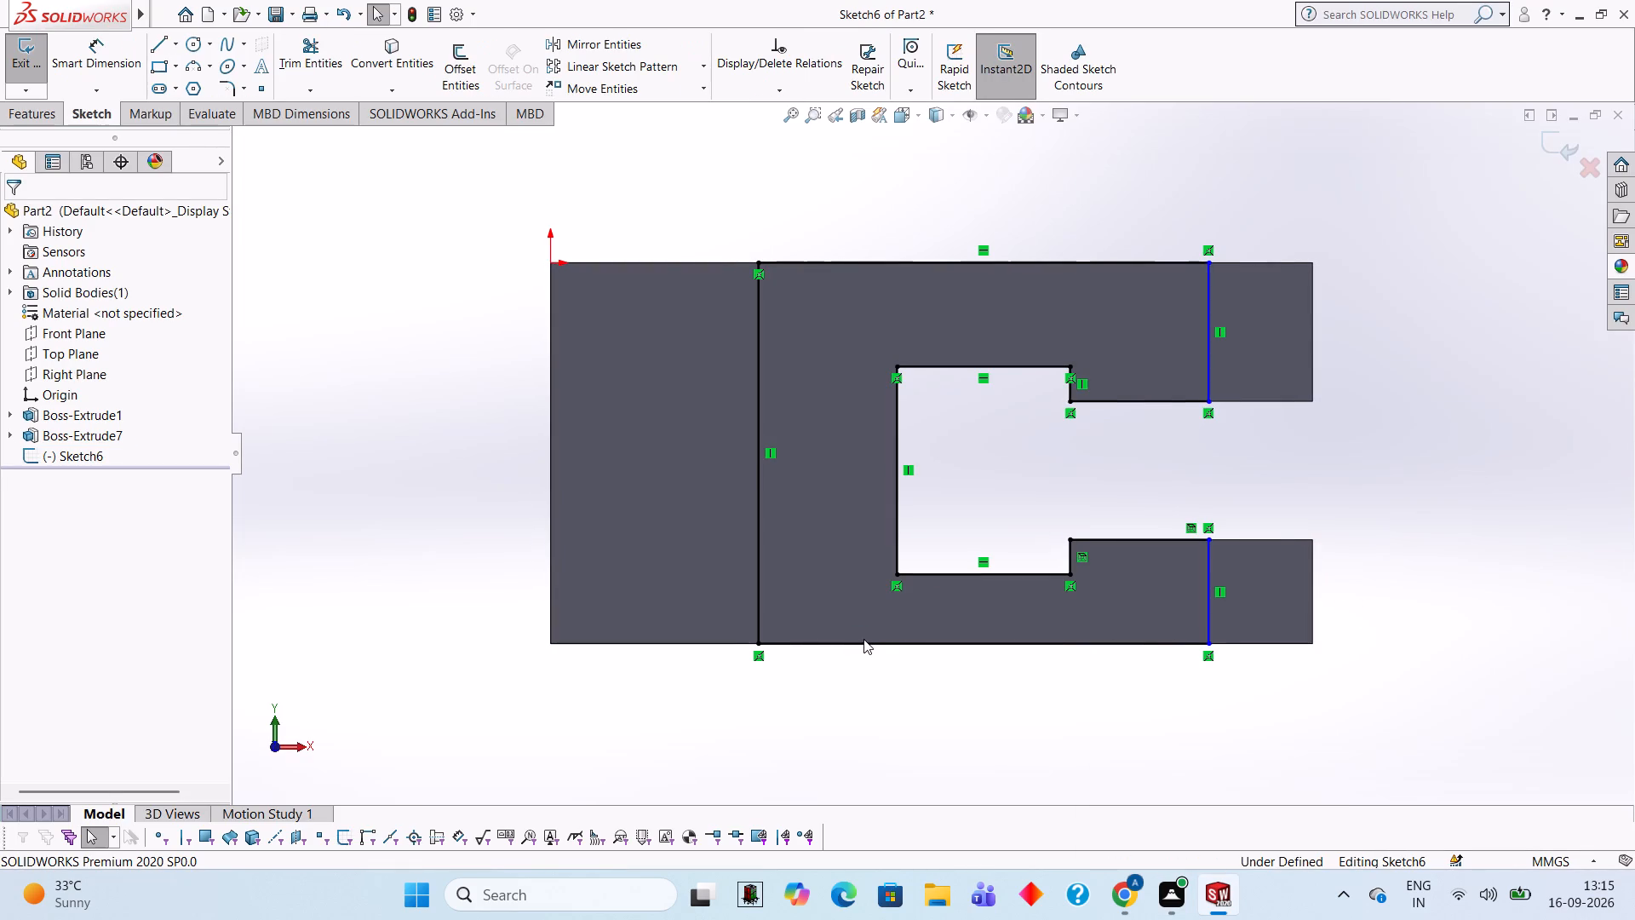
pyautogui.hotkey('ctrl', 'z')
pyautogui.hotkey('ctrl', 'z')
pyautogui.hotkey('ctrl', 'z')
pyautogui.hotkey('ctrl', 'z')
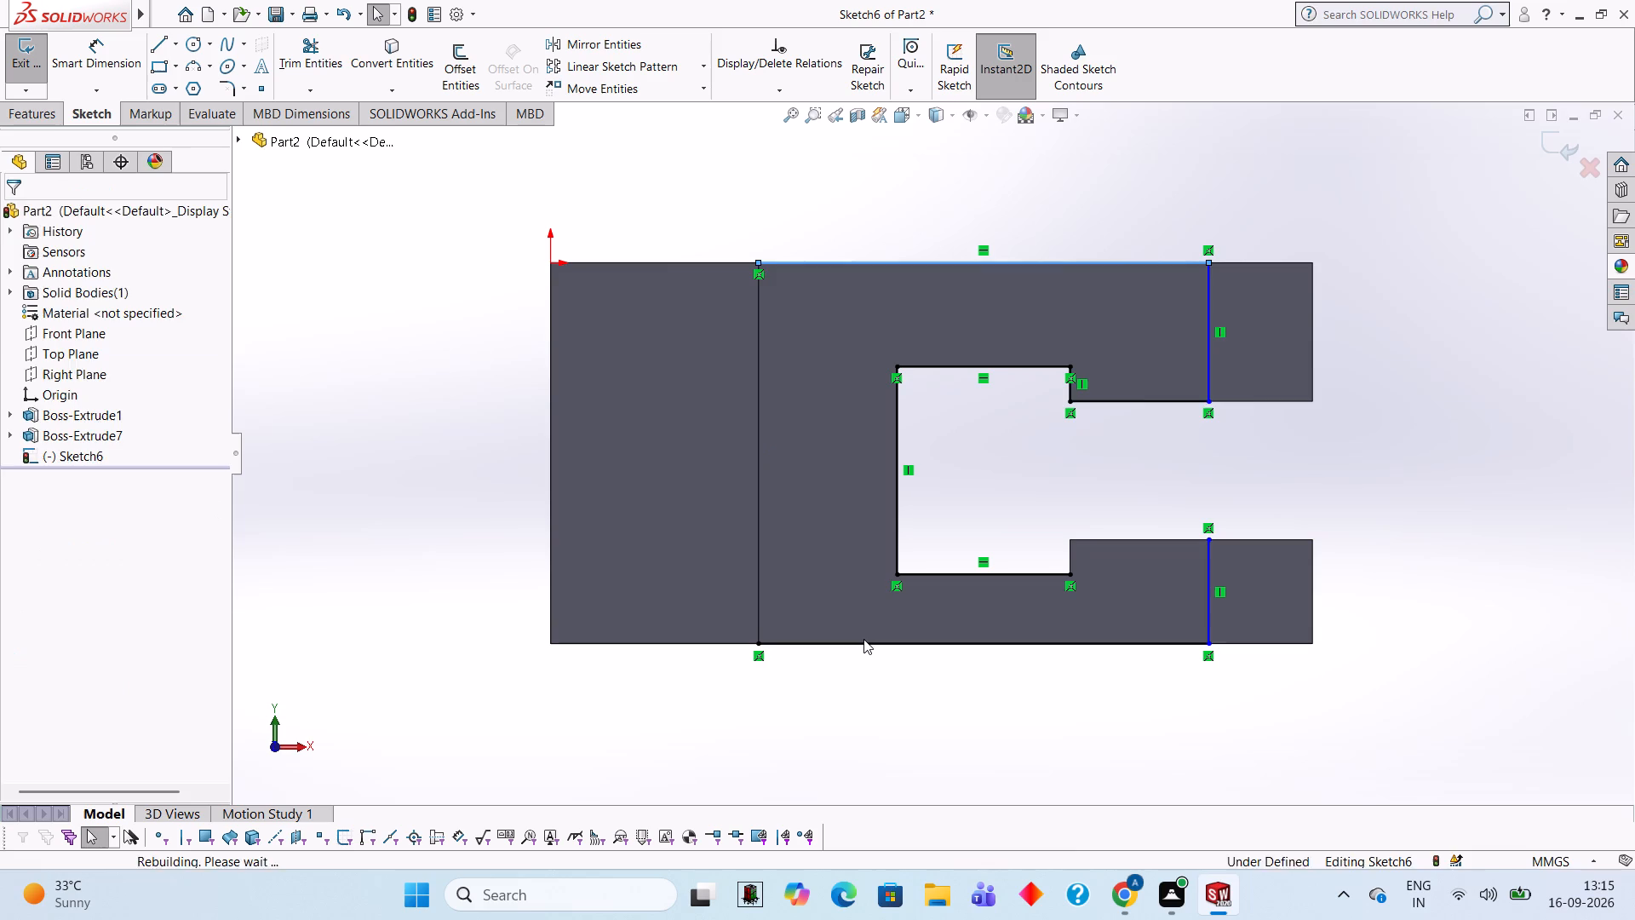
pyautogui.hotkey('ctrl', 'z')
pyautogui.hotkey('ctrl', 'z')
pyautogui.hotkey('ctrl', 'z')
pyautogui.hotkey('ctrl', 'z')
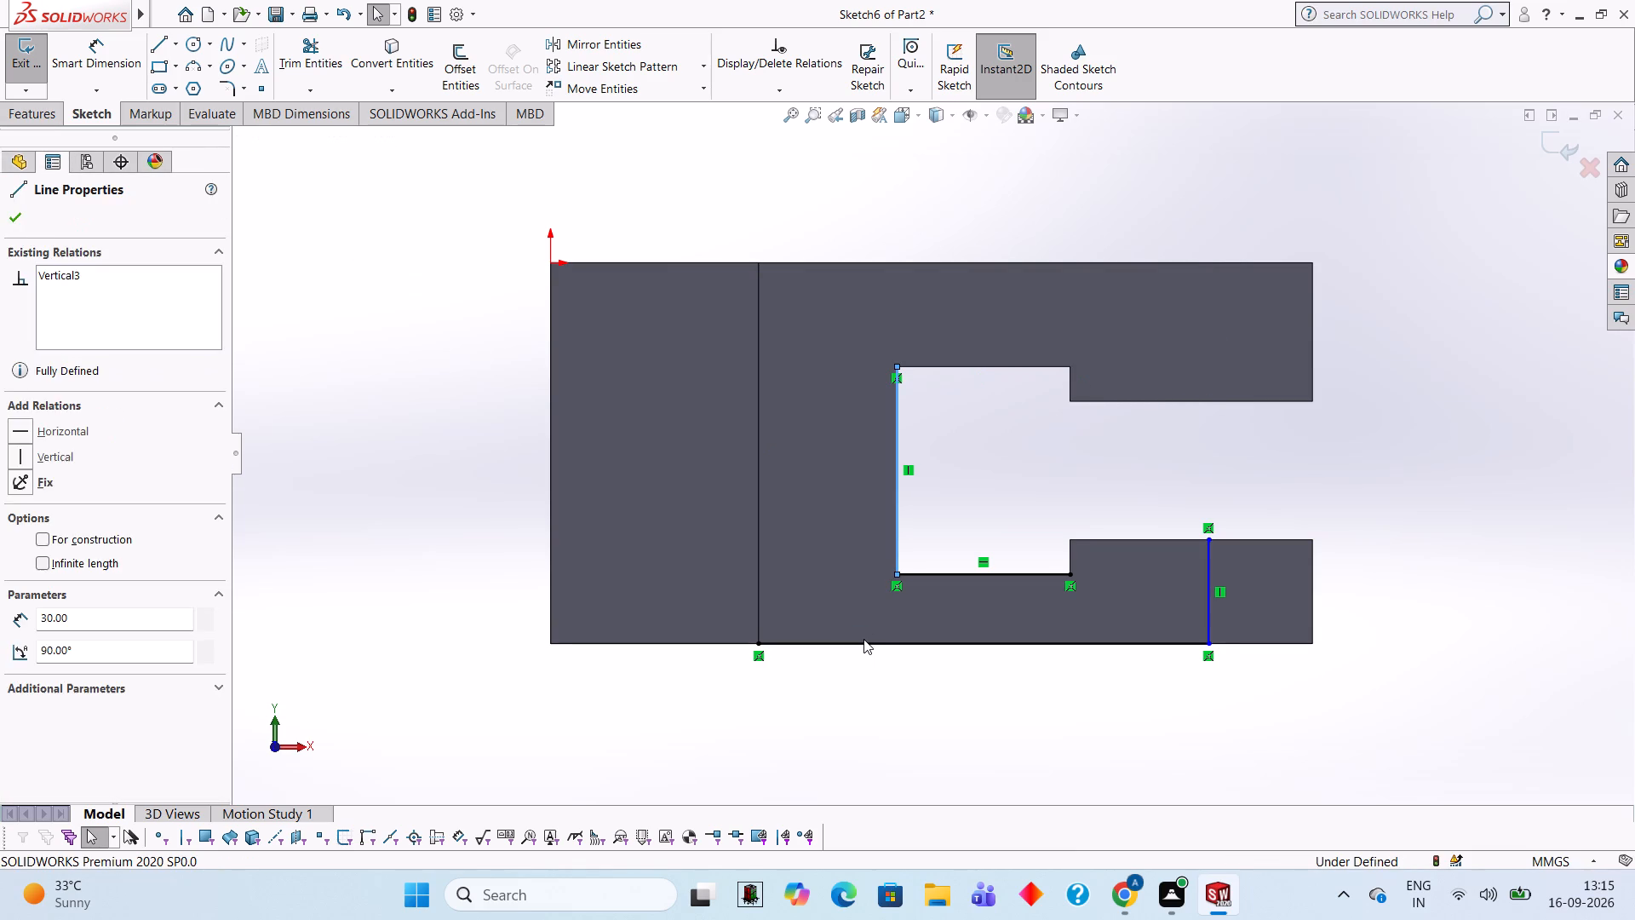
pyautogui.hotkey('ctrl', 'z')
pyautogui.hotkey('ctrl', 'z')
pyautogui.hotkey('ctrl', 'z')
pyautogui.hotkey('ctrl', 'z')
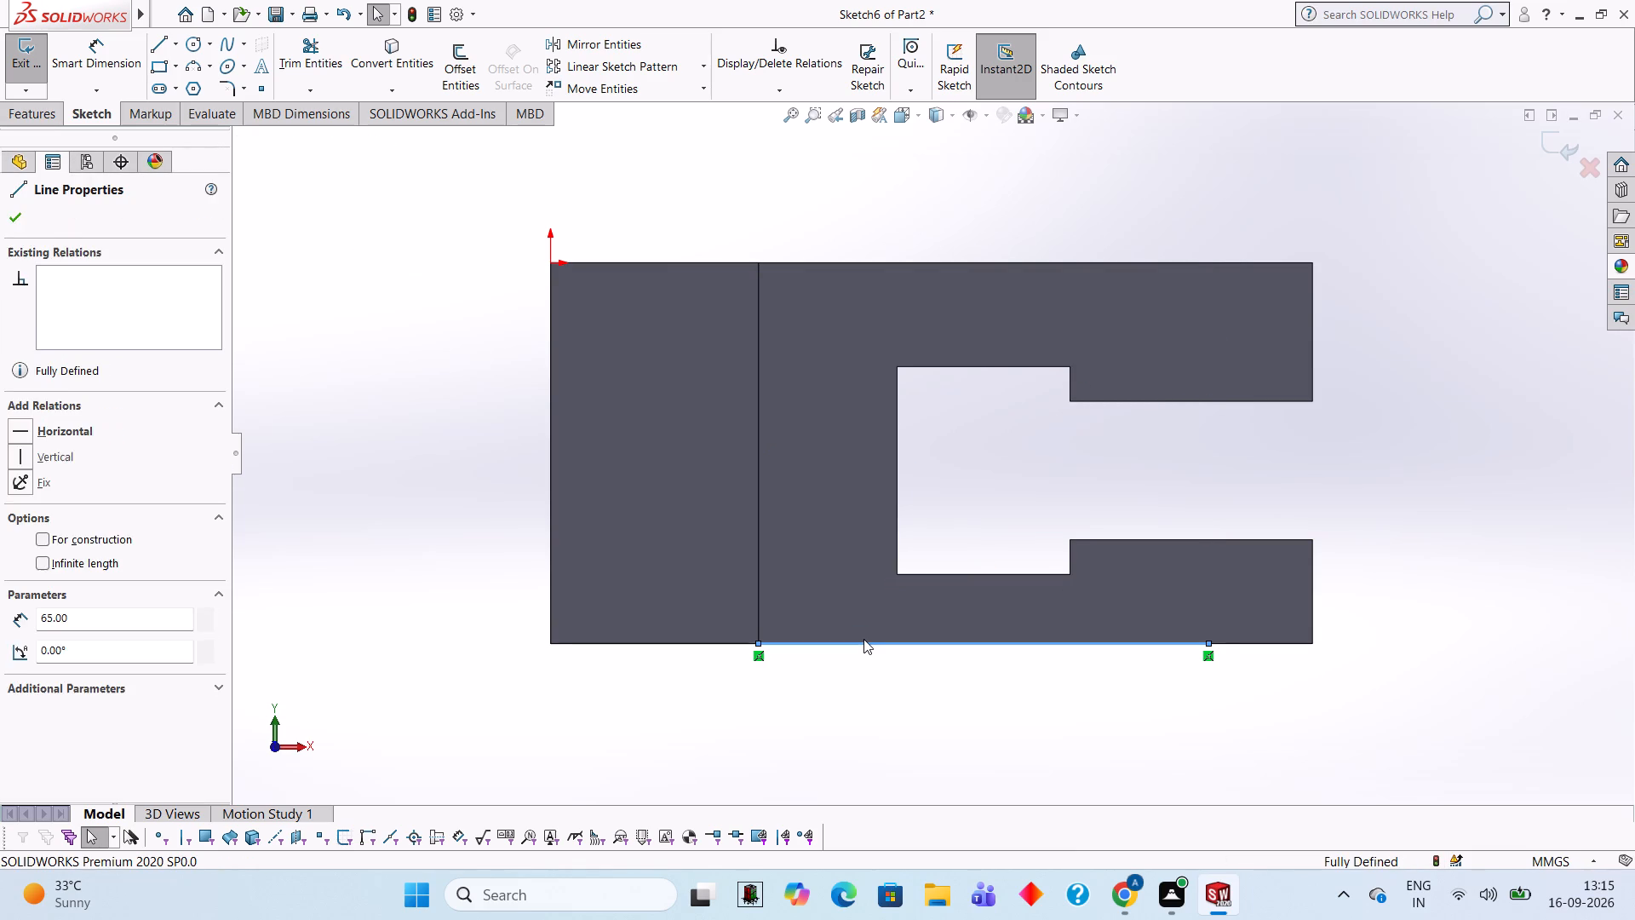
pyautogui.hotkey('ctrl', 'z')
pyautogui.hotkey('ctrl', 'z')
pyautogui.hotkey('ctrl', 'z')
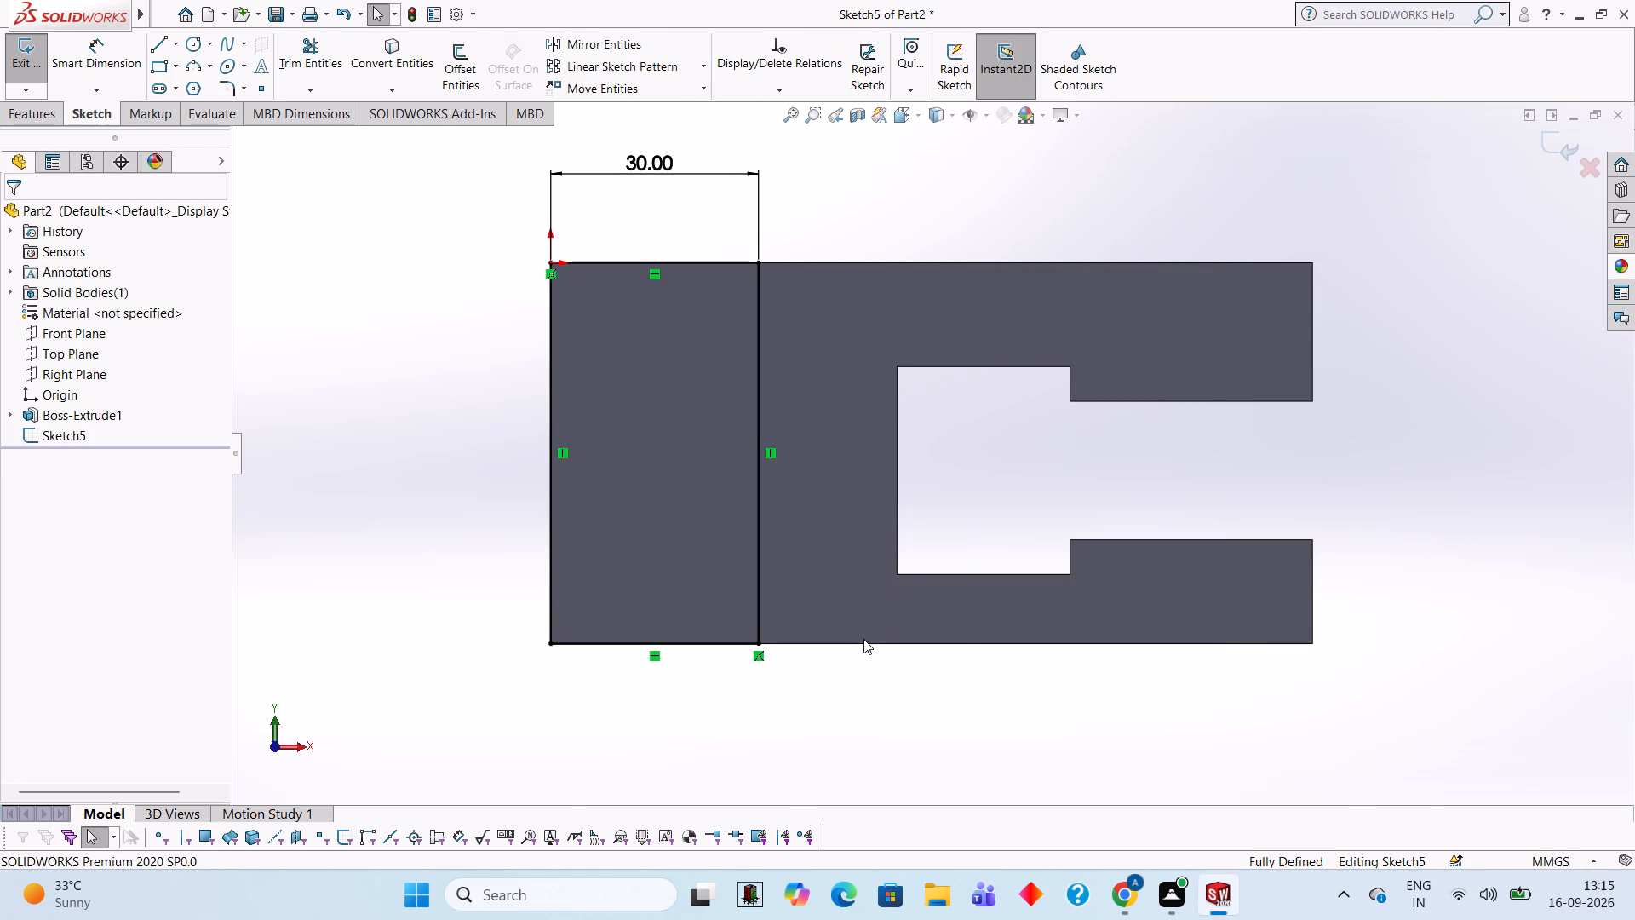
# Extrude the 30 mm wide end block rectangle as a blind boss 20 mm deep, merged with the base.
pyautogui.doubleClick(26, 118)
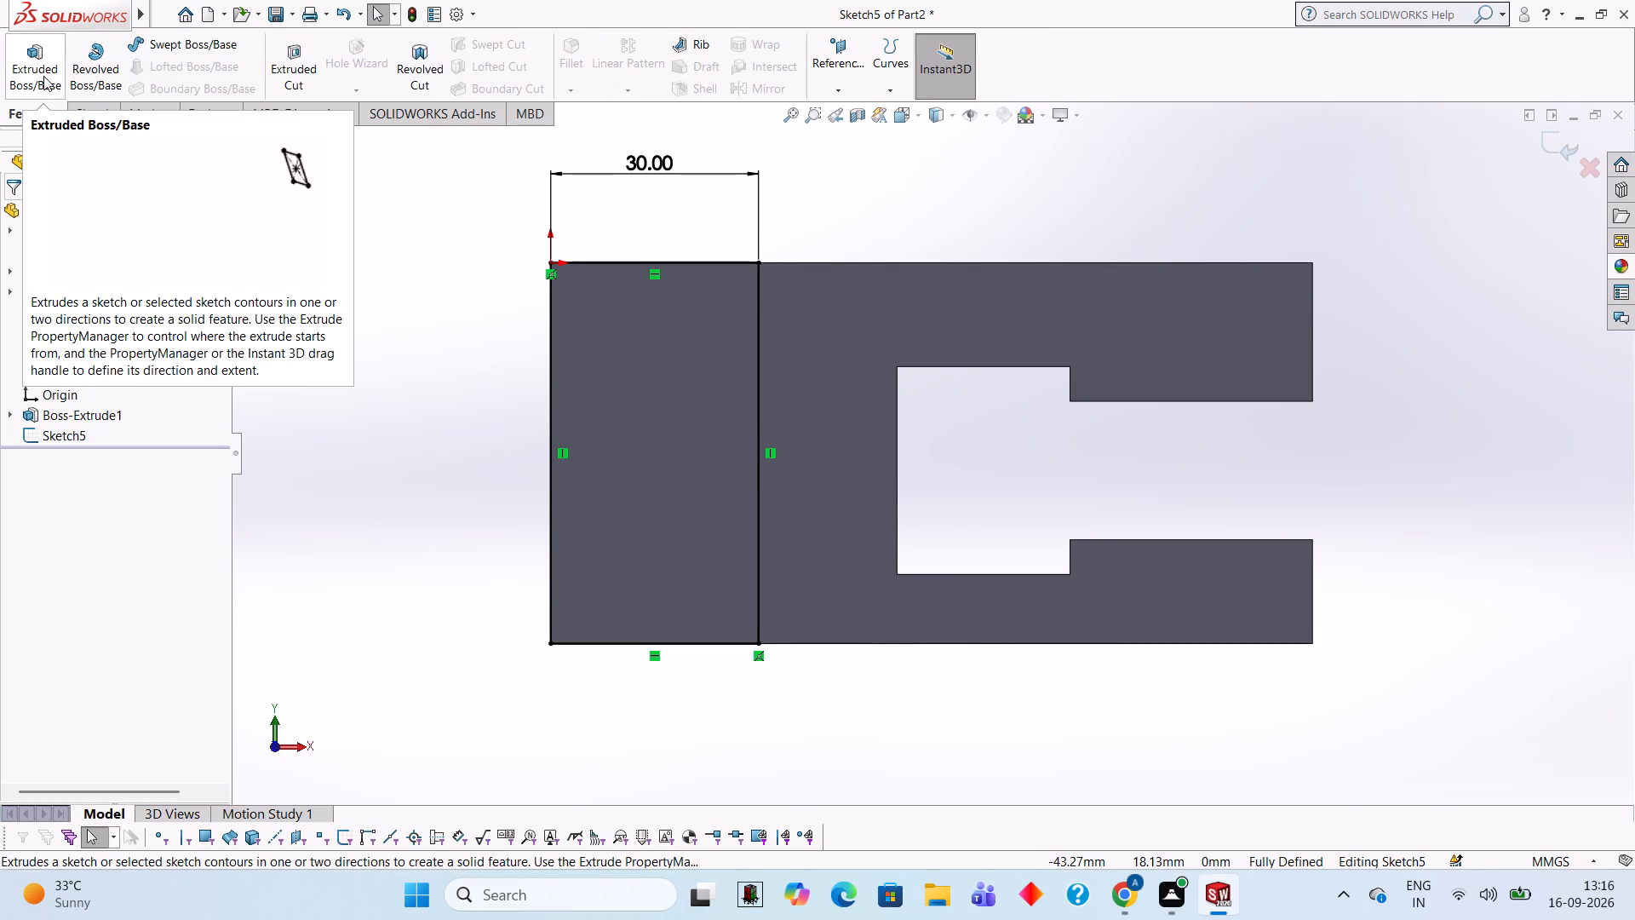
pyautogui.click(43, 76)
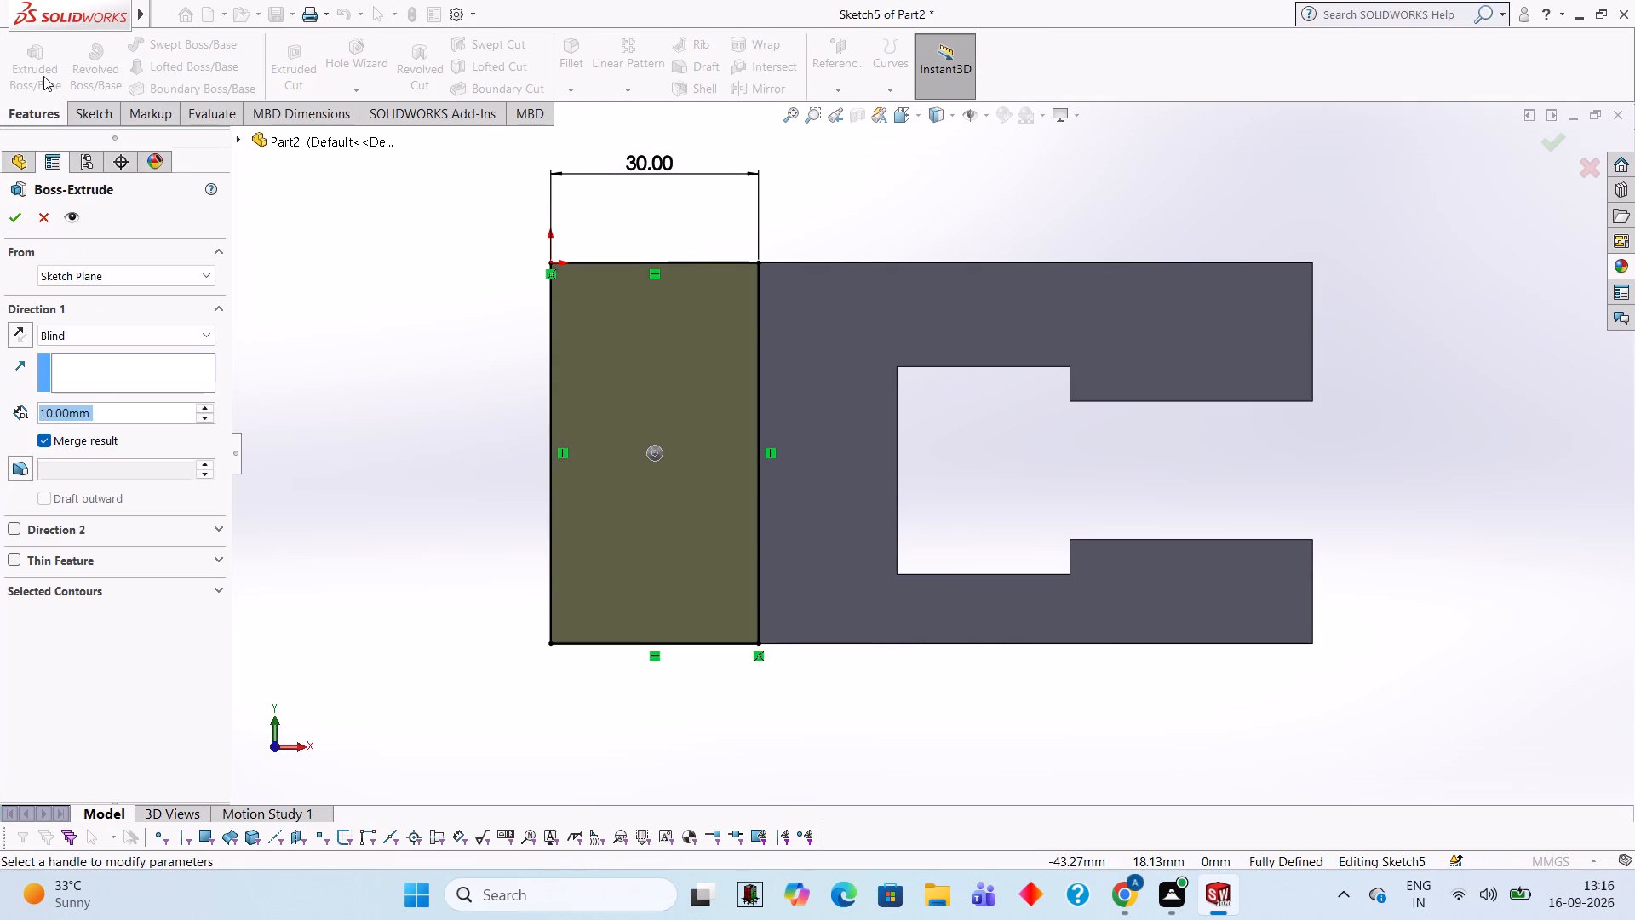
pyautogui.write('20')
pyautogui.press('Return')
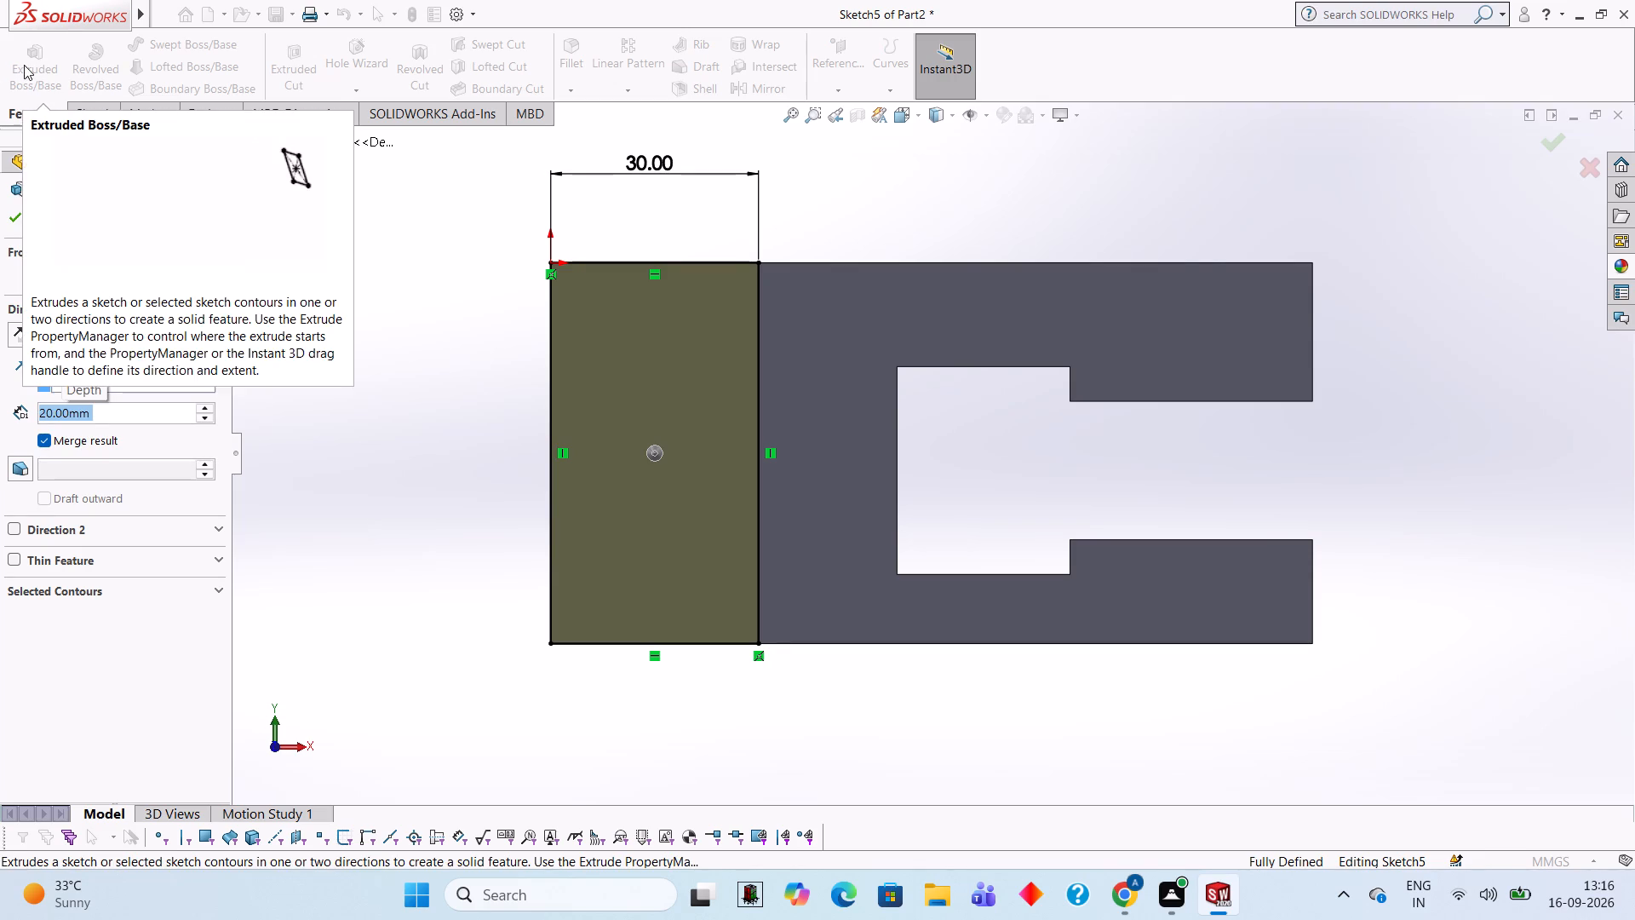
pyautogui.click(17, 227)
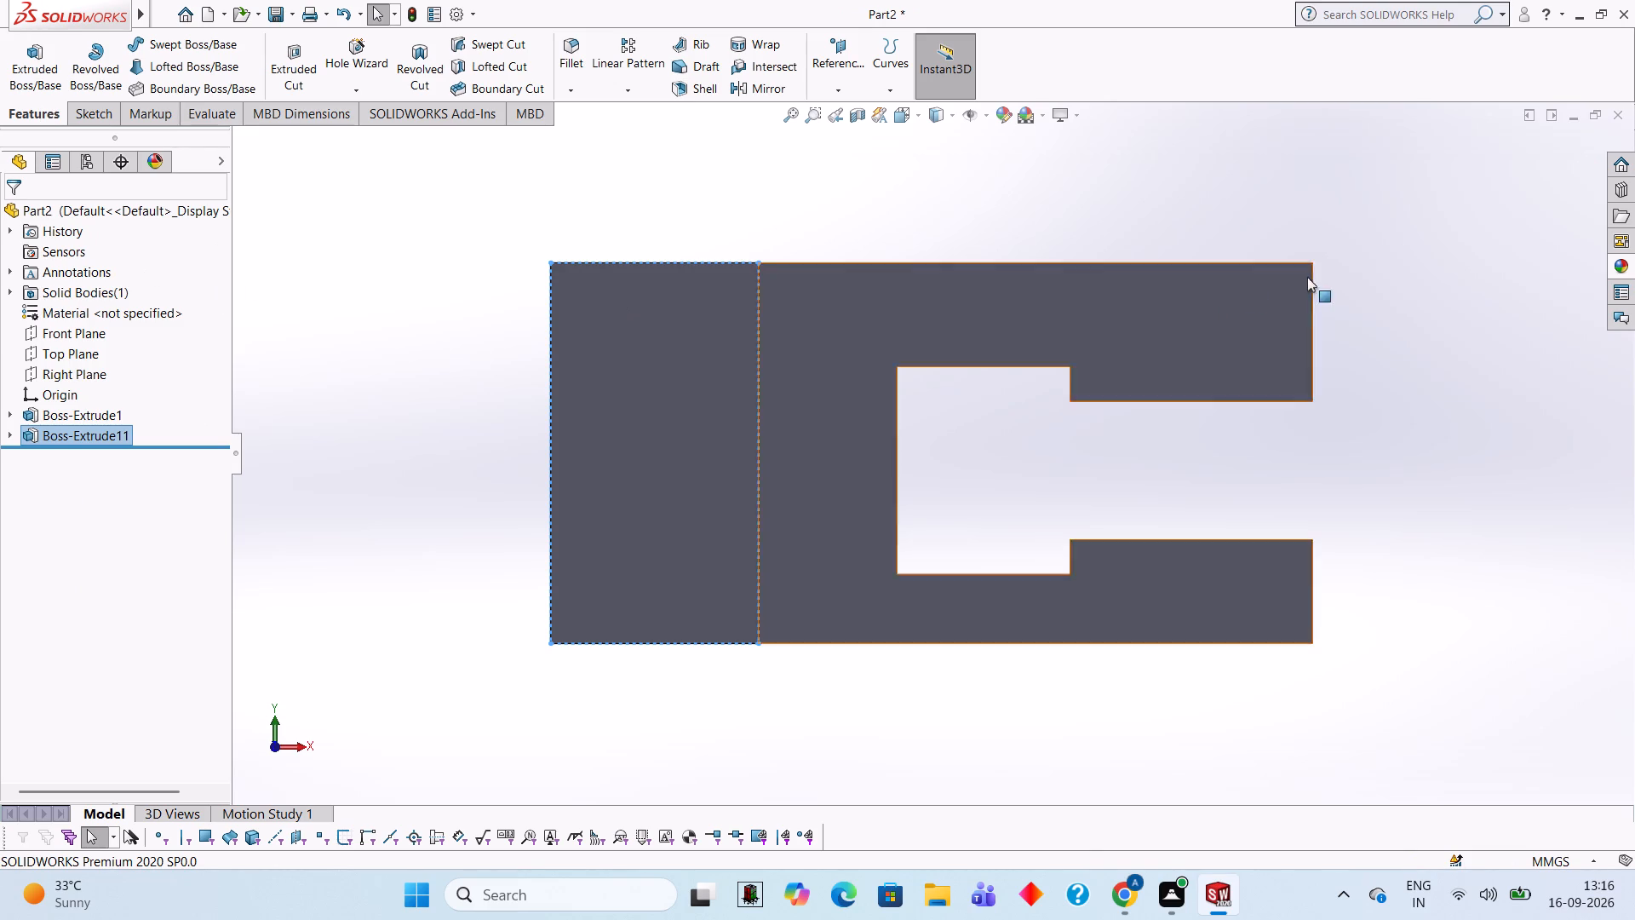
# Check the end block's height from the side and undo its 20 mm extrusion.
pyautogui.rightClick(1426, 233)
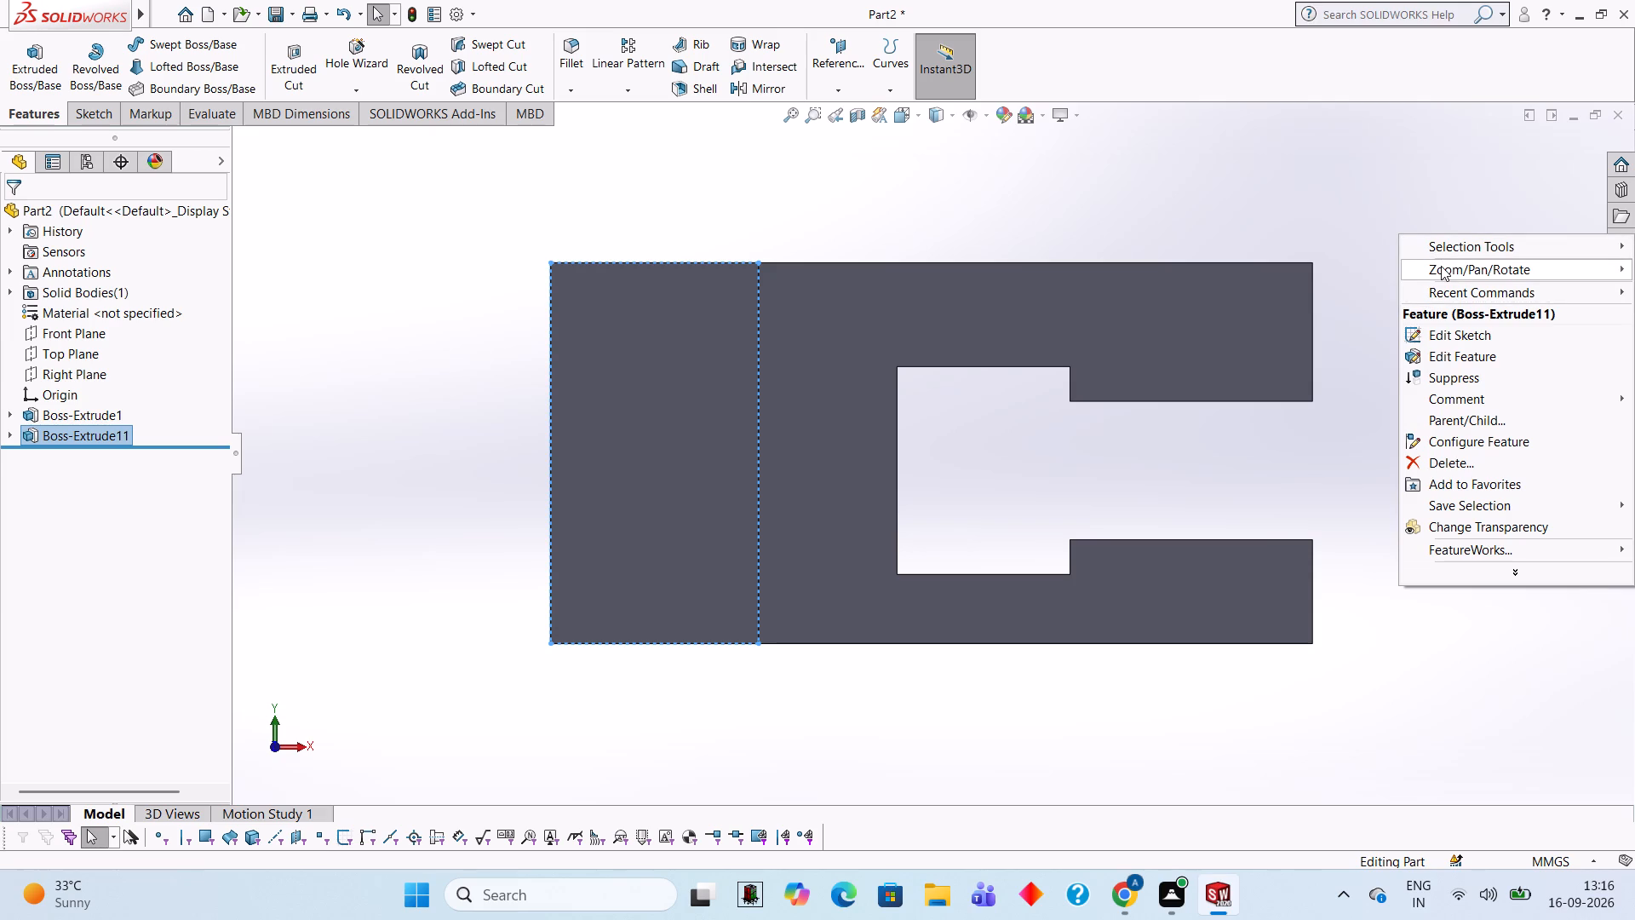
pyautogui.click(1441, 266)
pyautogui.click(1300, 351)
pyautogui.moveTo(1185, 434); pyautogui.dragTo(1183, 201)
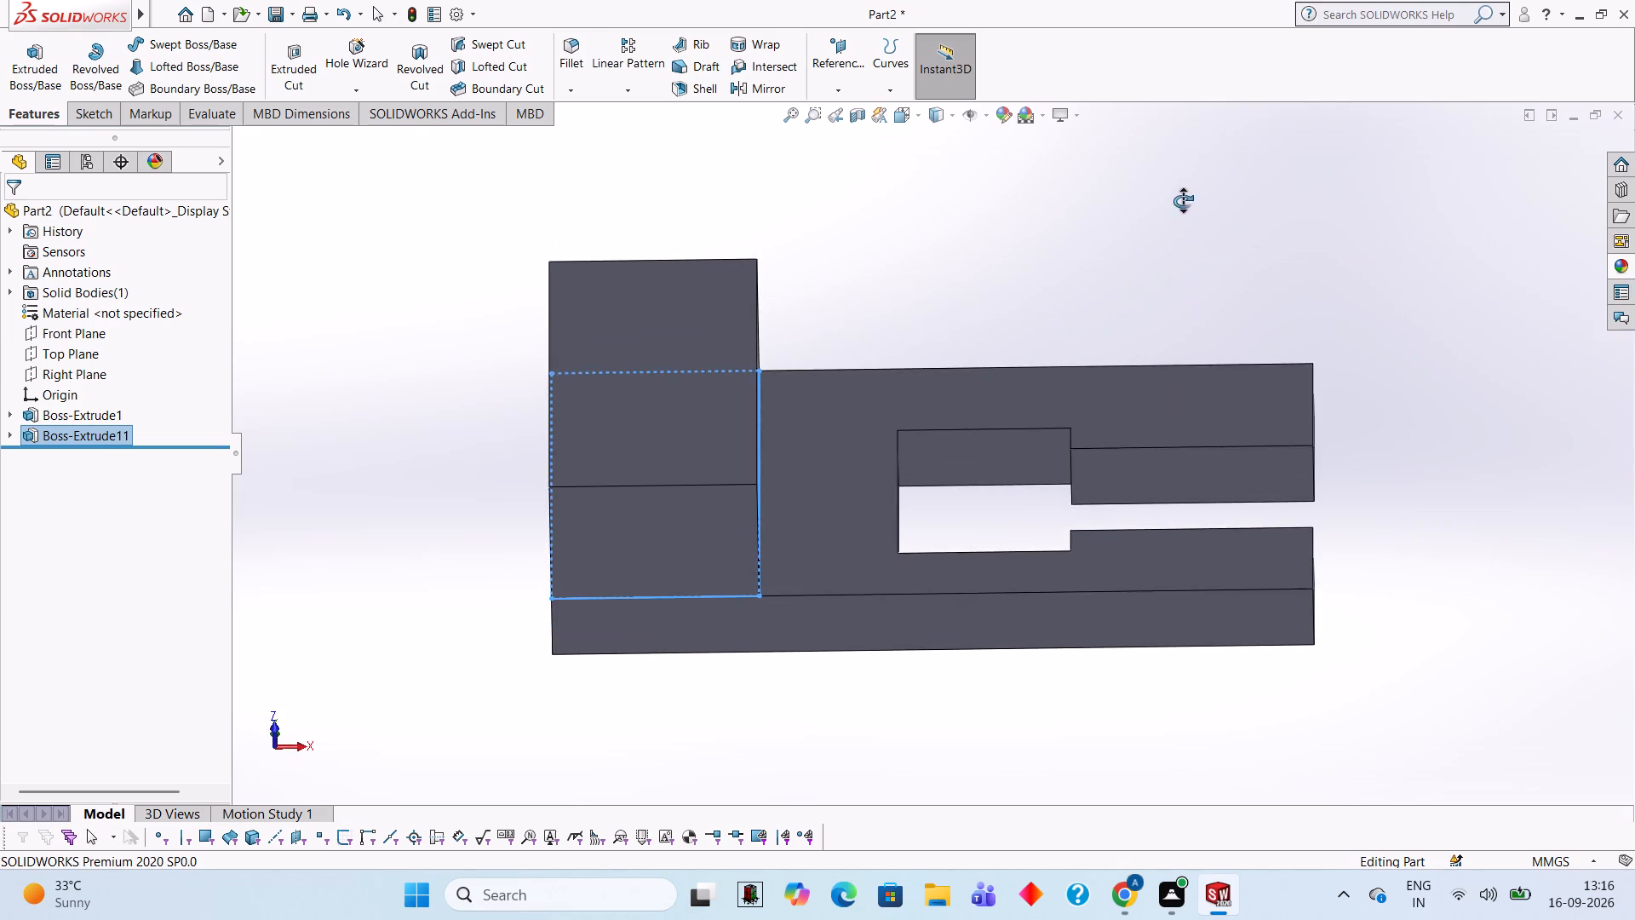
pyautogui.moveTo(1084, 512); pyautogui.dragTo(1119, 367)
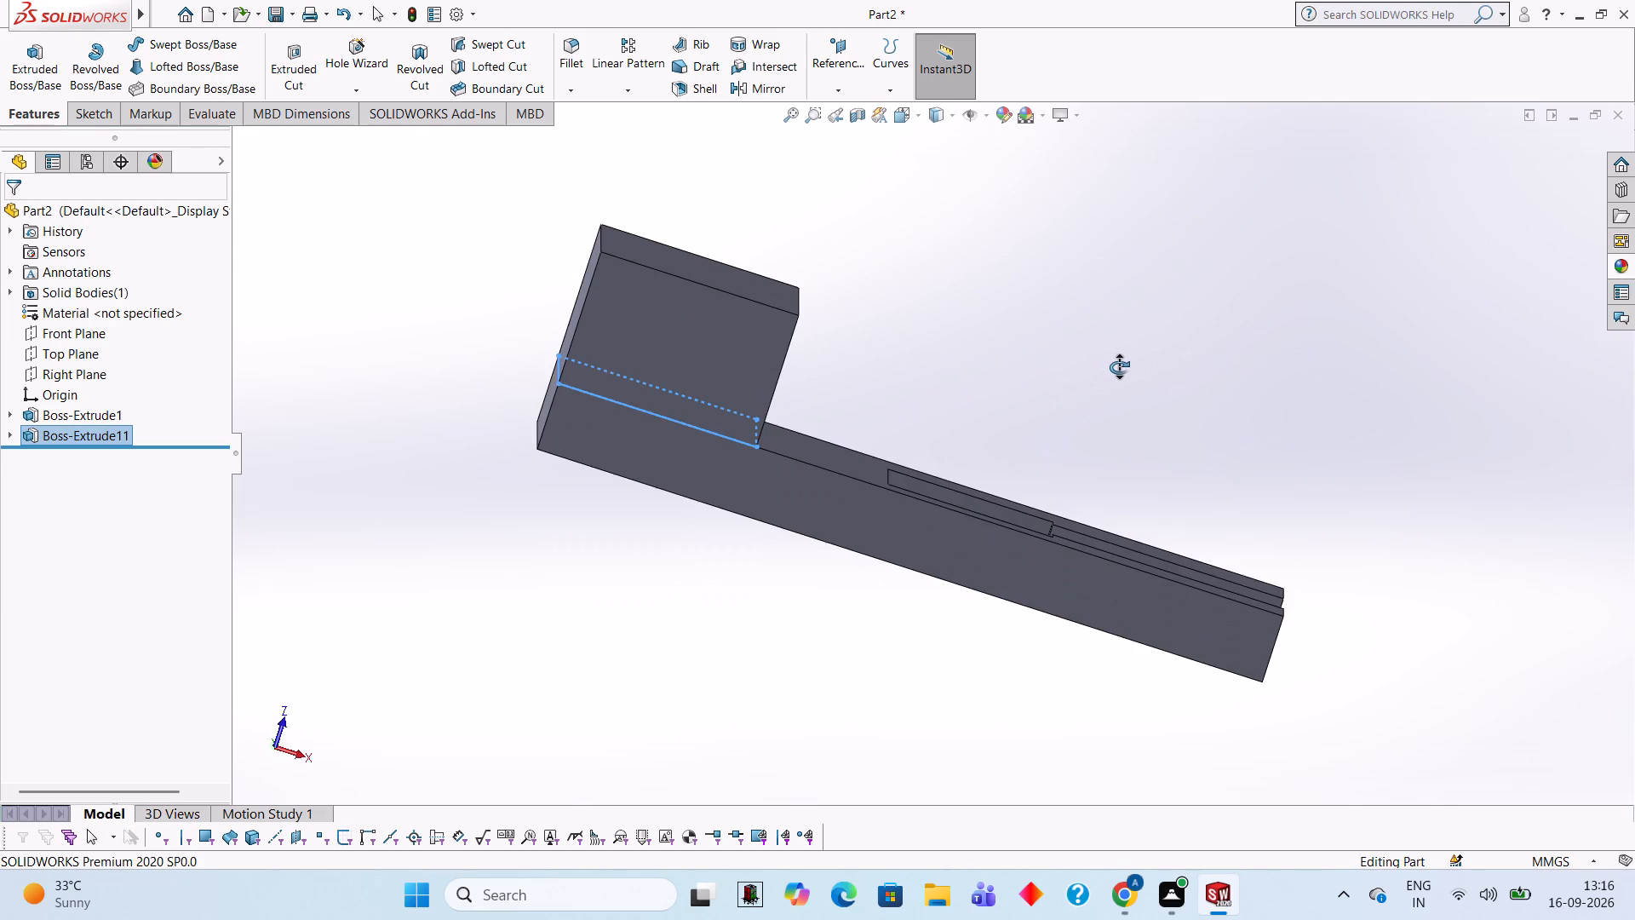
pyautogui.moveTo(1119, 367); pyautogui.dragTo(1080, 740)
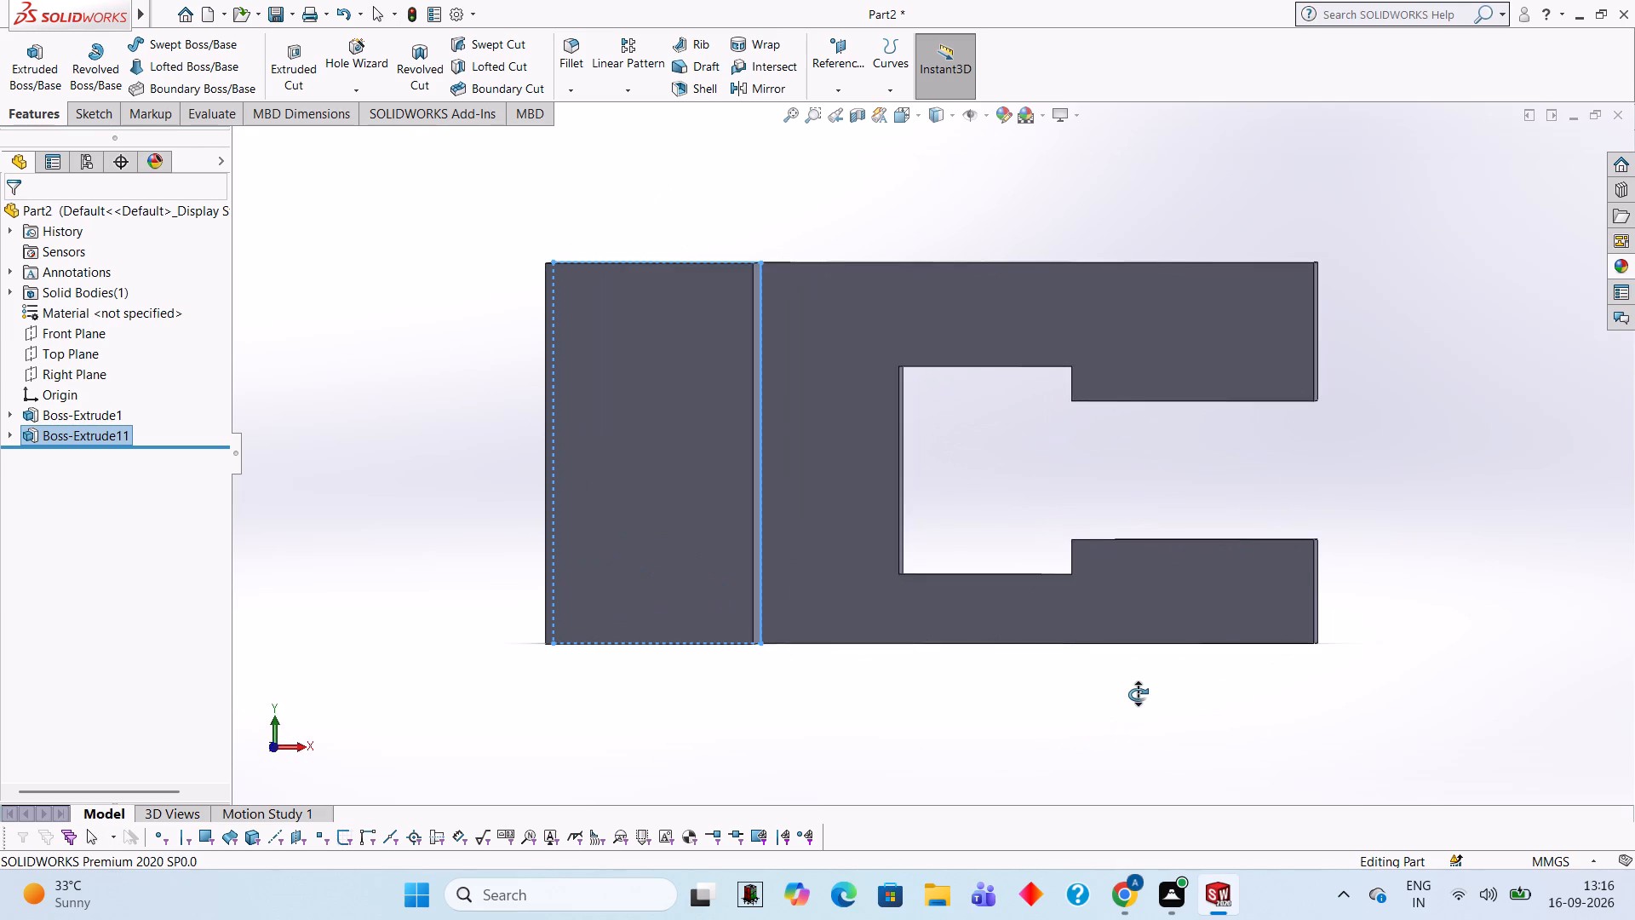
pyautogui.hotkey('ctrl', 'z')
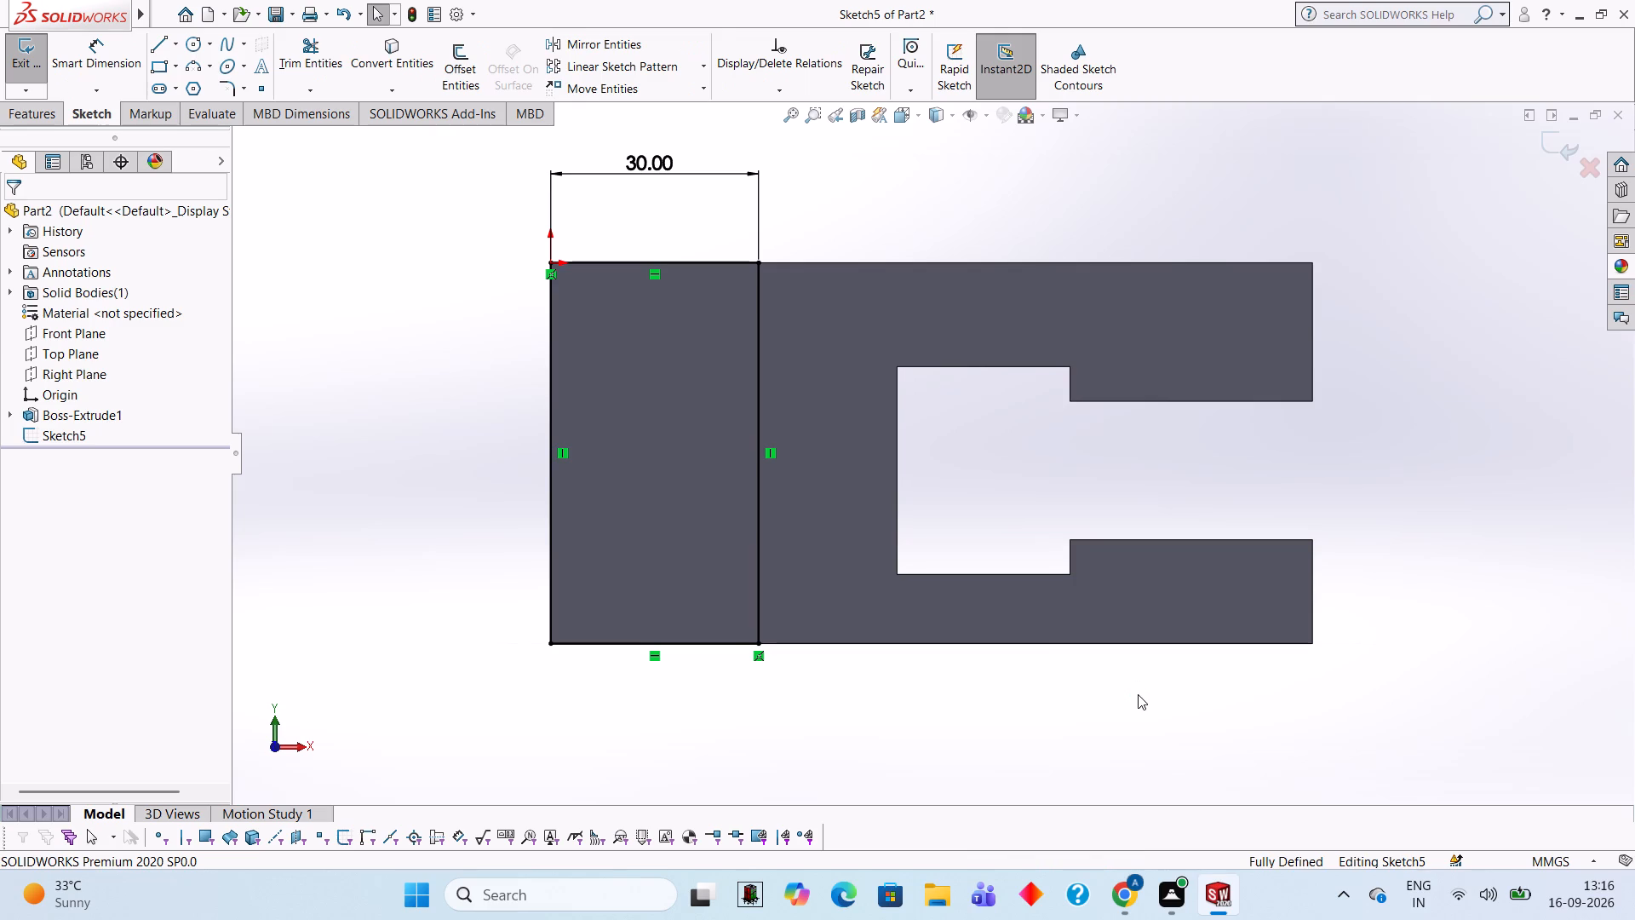
# Extrude the 30 mm wide end block rectangle as a blind boss 25 mm deep, merged with the base.
pyautogui.click(38, 118)
pyautogui.click(30, 57)
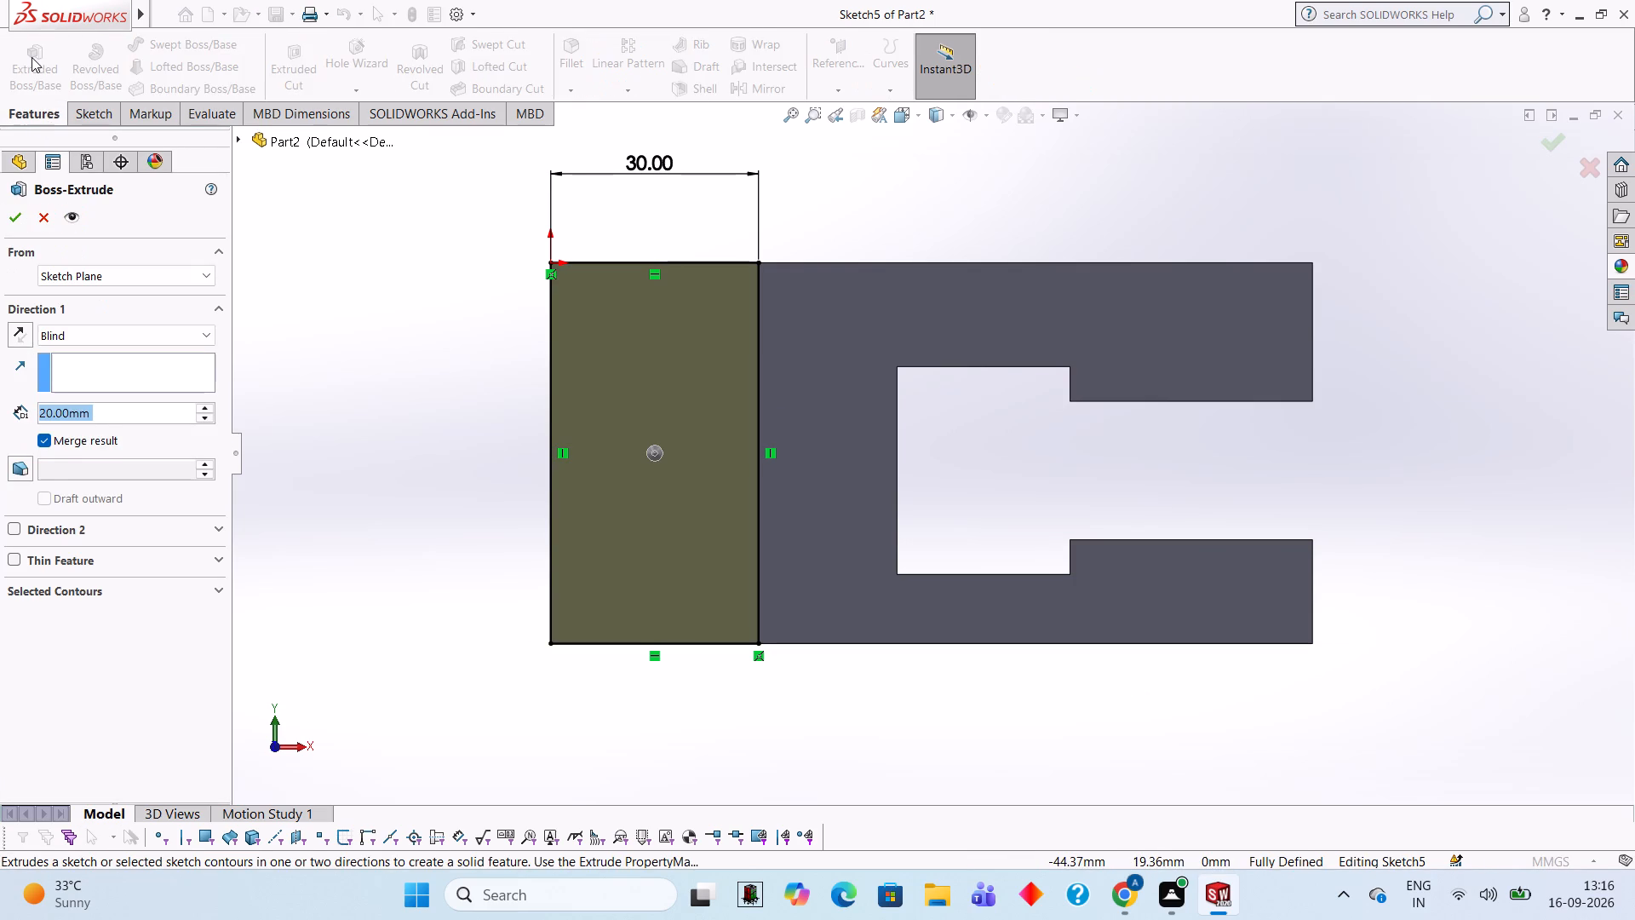
pyautogui.write('25')
pyautogui.press('Return')
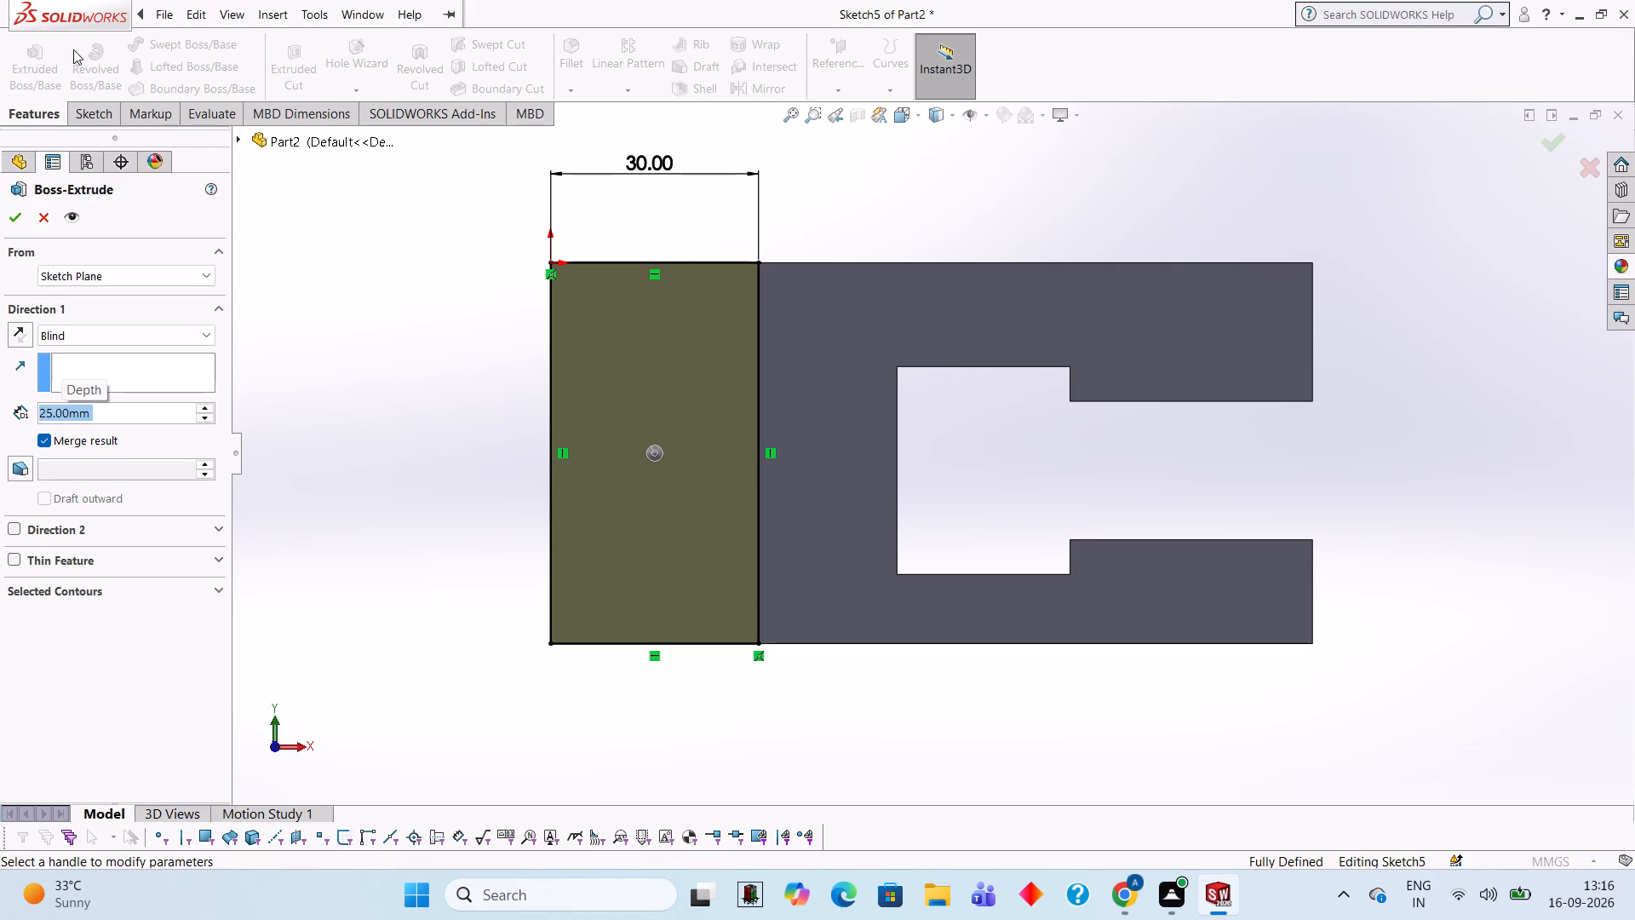
pyautogui.click(25, 223)
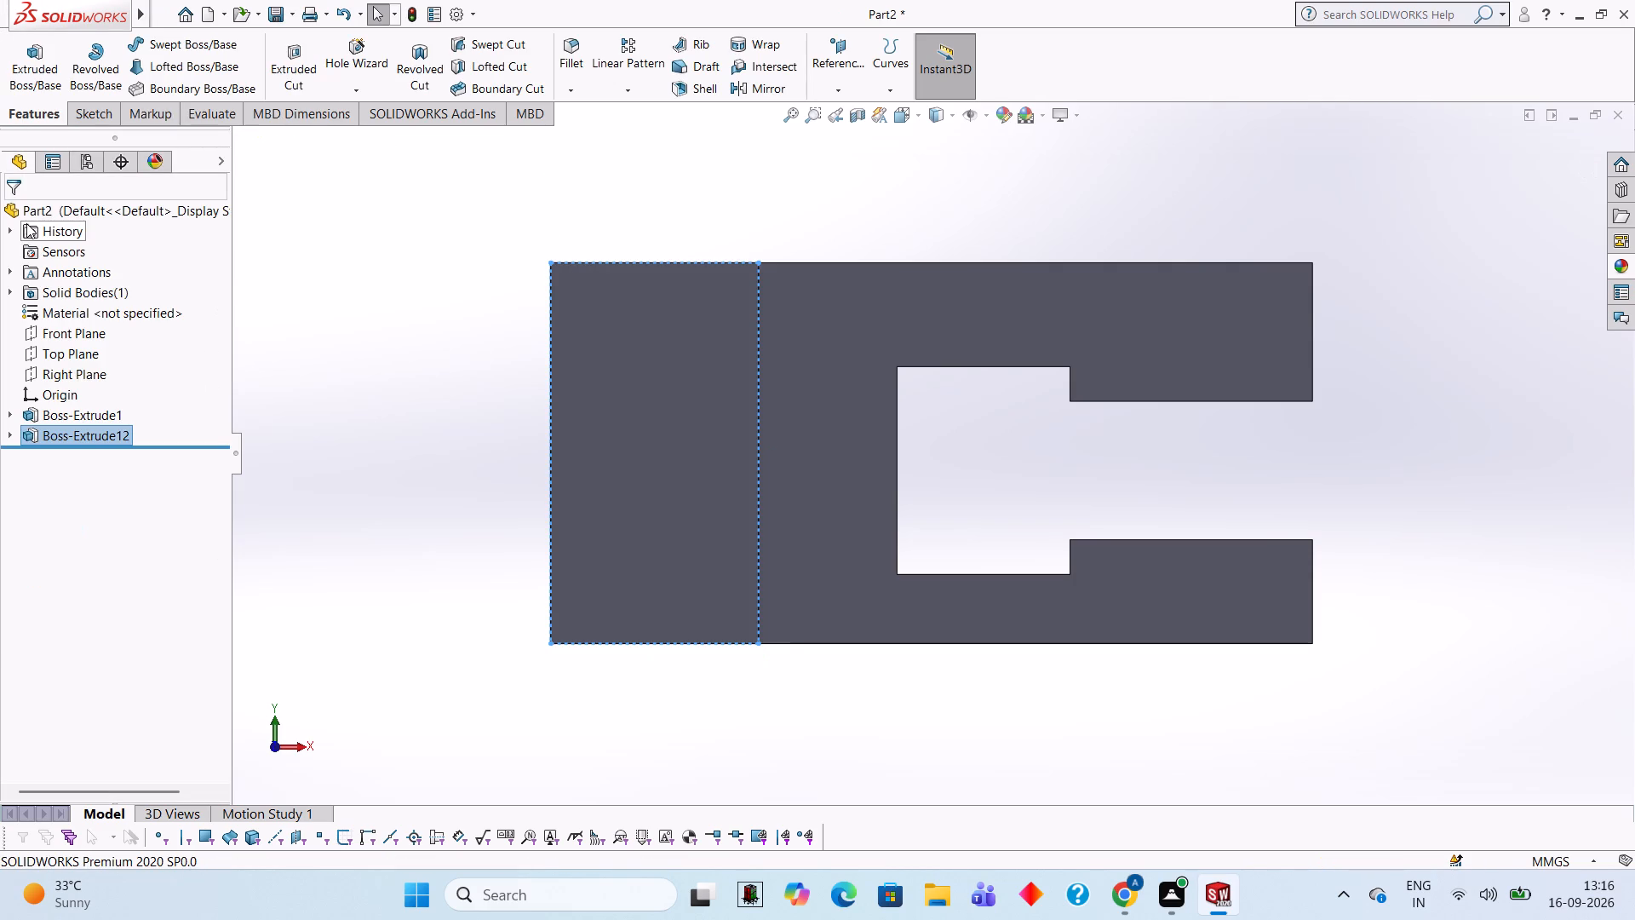
# Orbit the model to examine the end block's height against the slotted base from the side, at an angle and from the front.
pyautogui.rightClick(1338, 340)
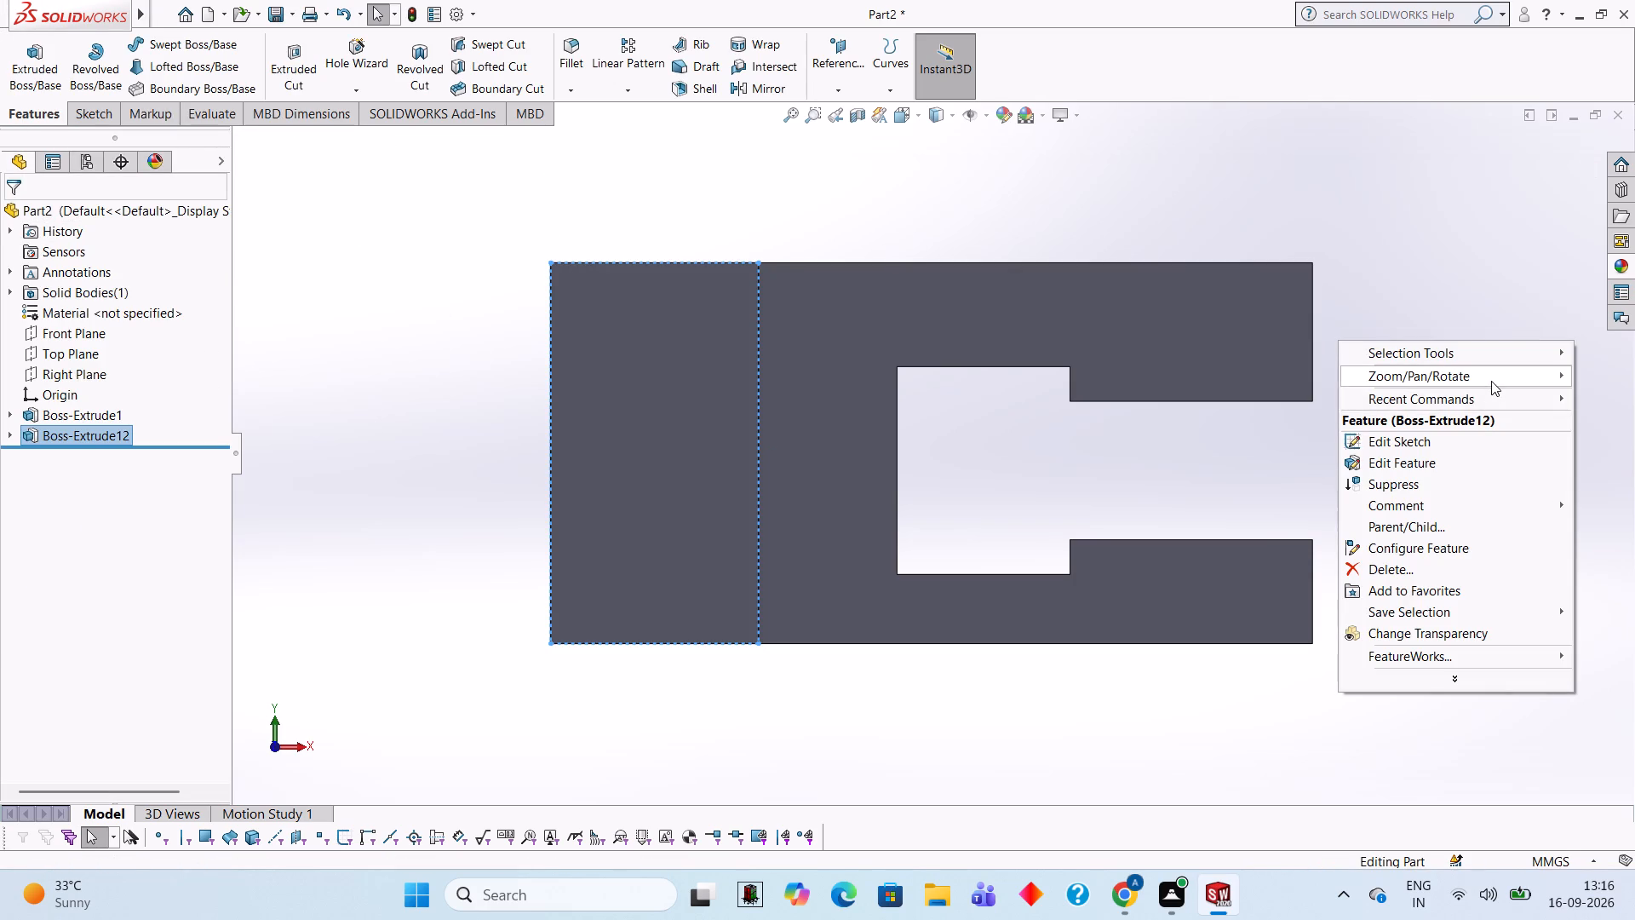
pyautogui.click(1491, 381)
pyautogui.click(1250, 461)
pyautogui.moveTo(1047, 489); pyautogui.dragTo(1022, 311)
pyautogui.moveTo(909, 458); pyautogui.dragTo(948, 267)
pyautogui.moveTo(922, 337); pyautogui.dragTo(928, 319)
pyautogui.click(928, 319)
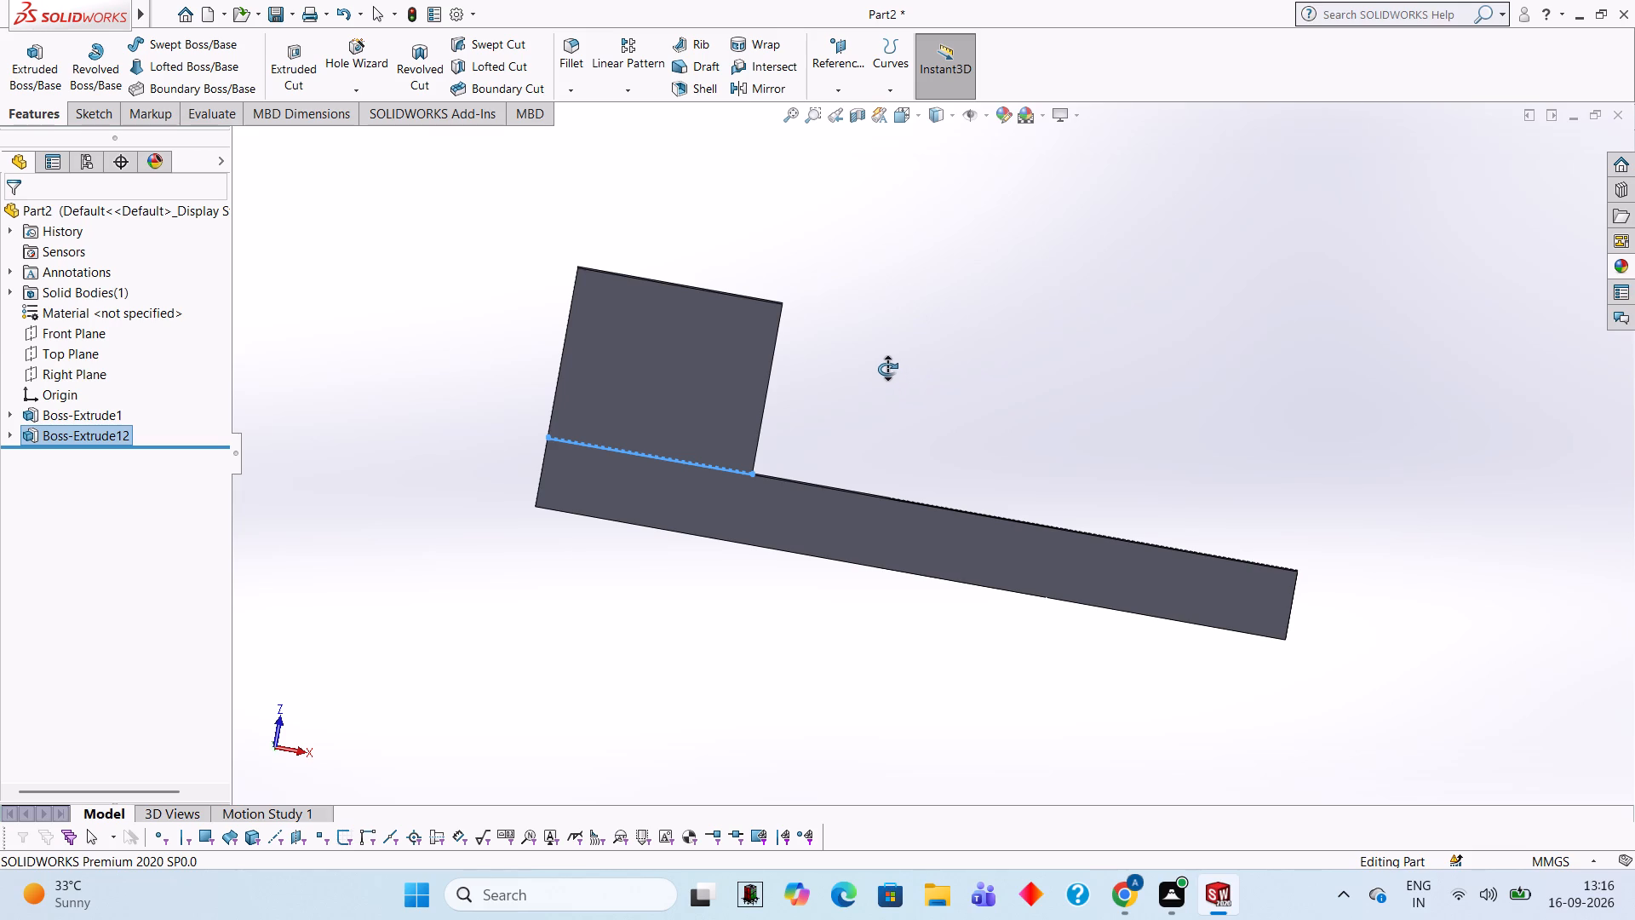
pyautogui.moveTo(888, 363); pyautogui.dragTo(940, 430)
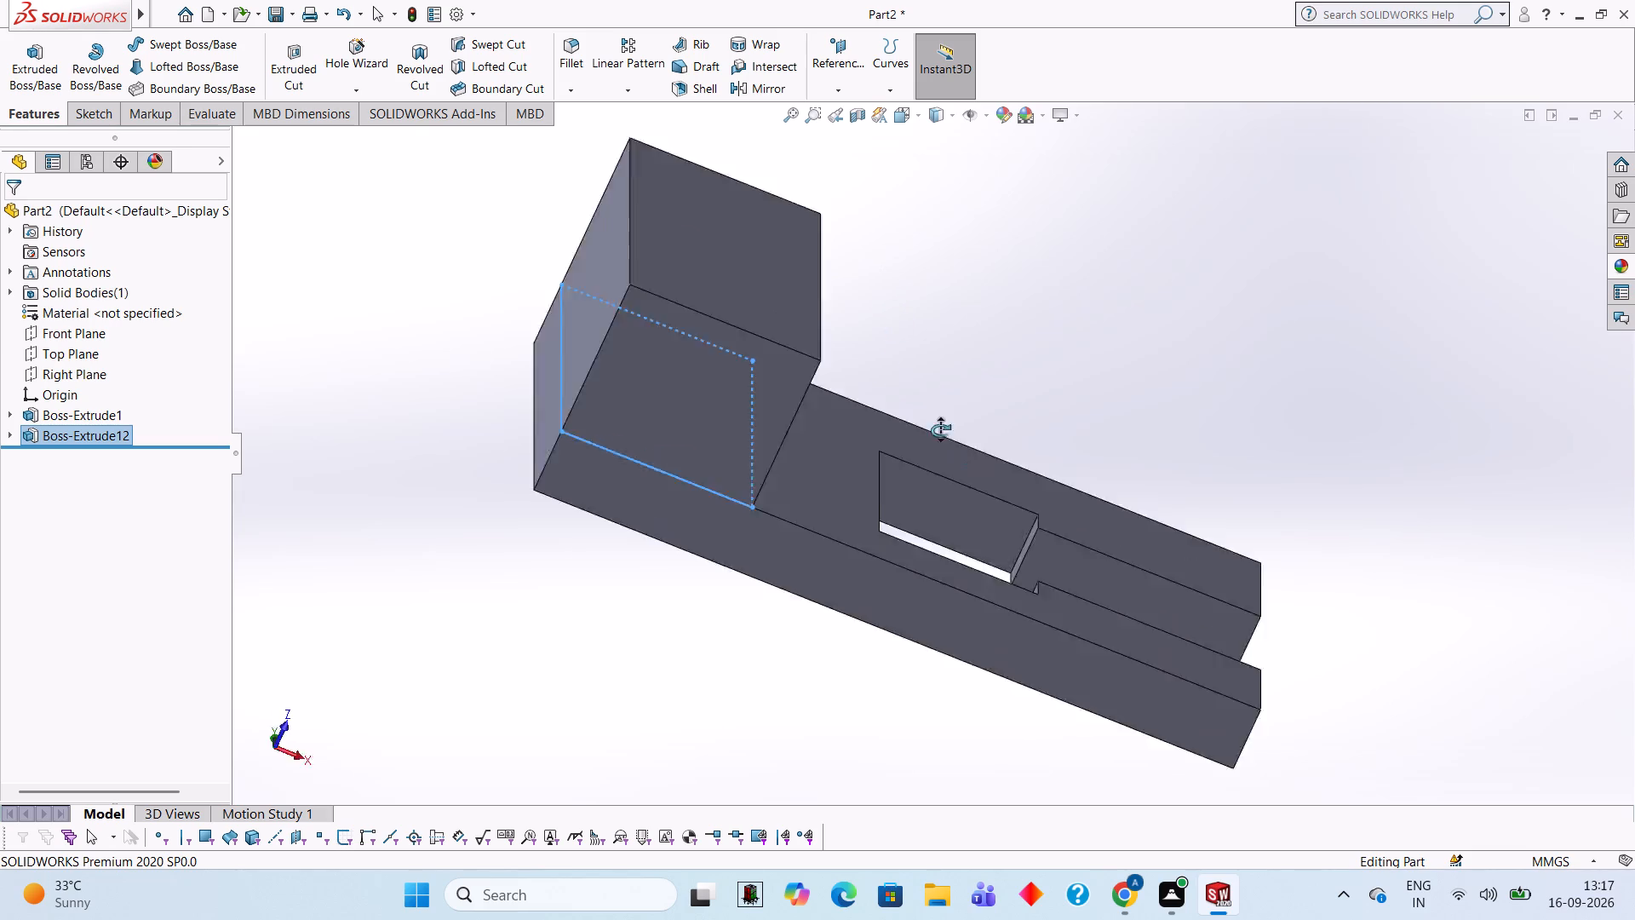
pyautogui.moveTo(940, 430); pyautogui.dragTo(839, 652)
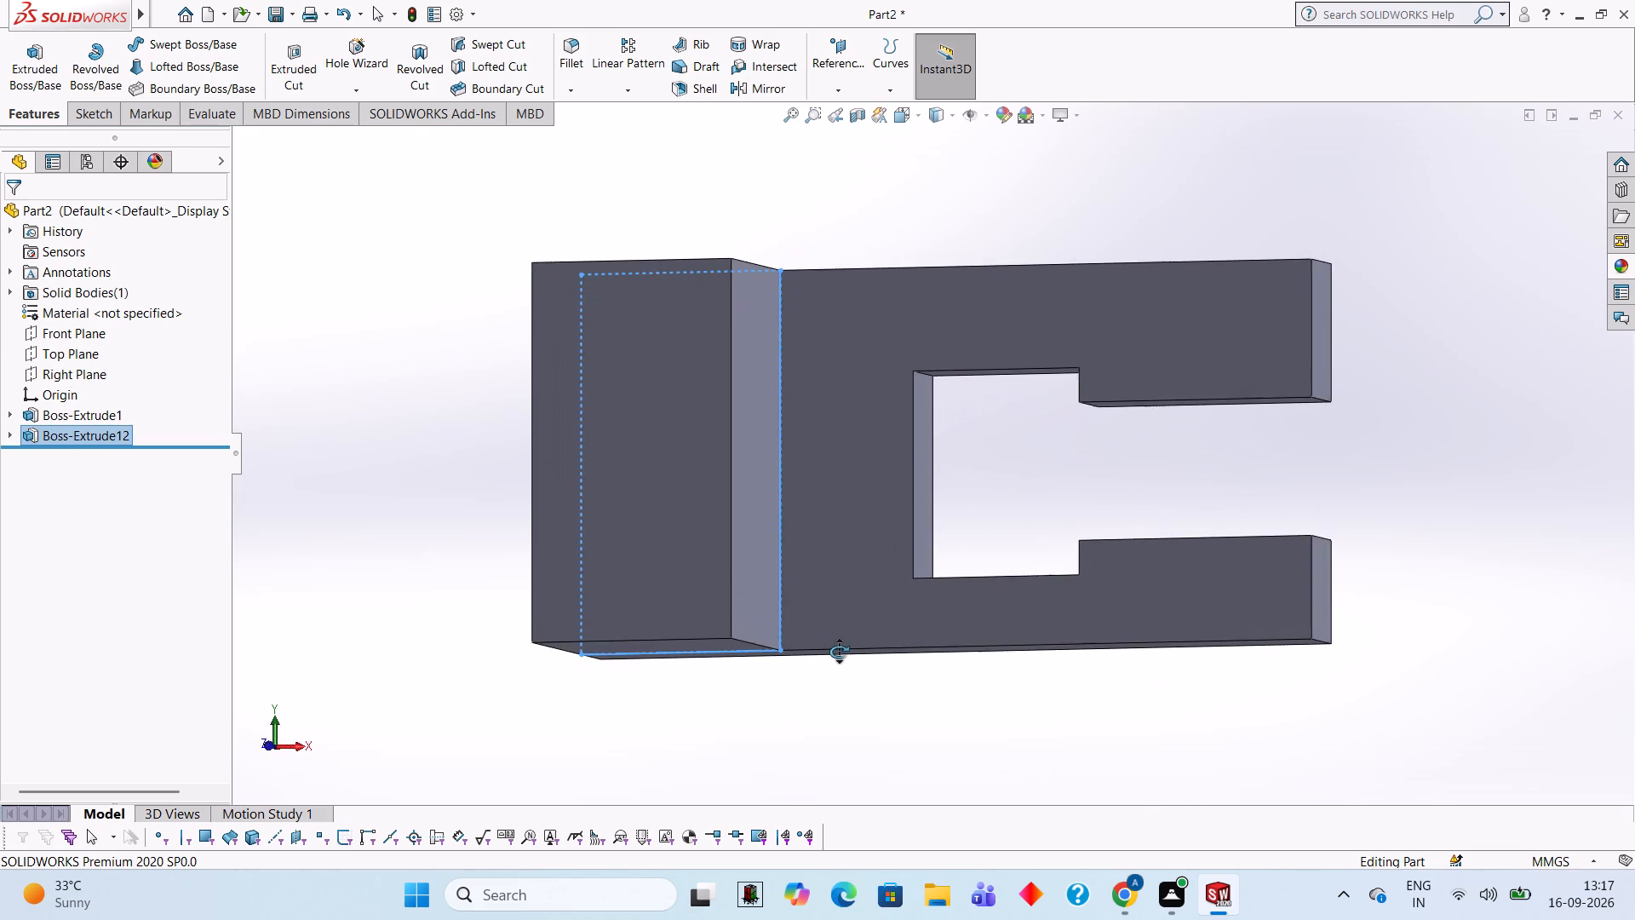
pyautogui.moveTo(839, 652); pyautogui.dragTo(798, 626)
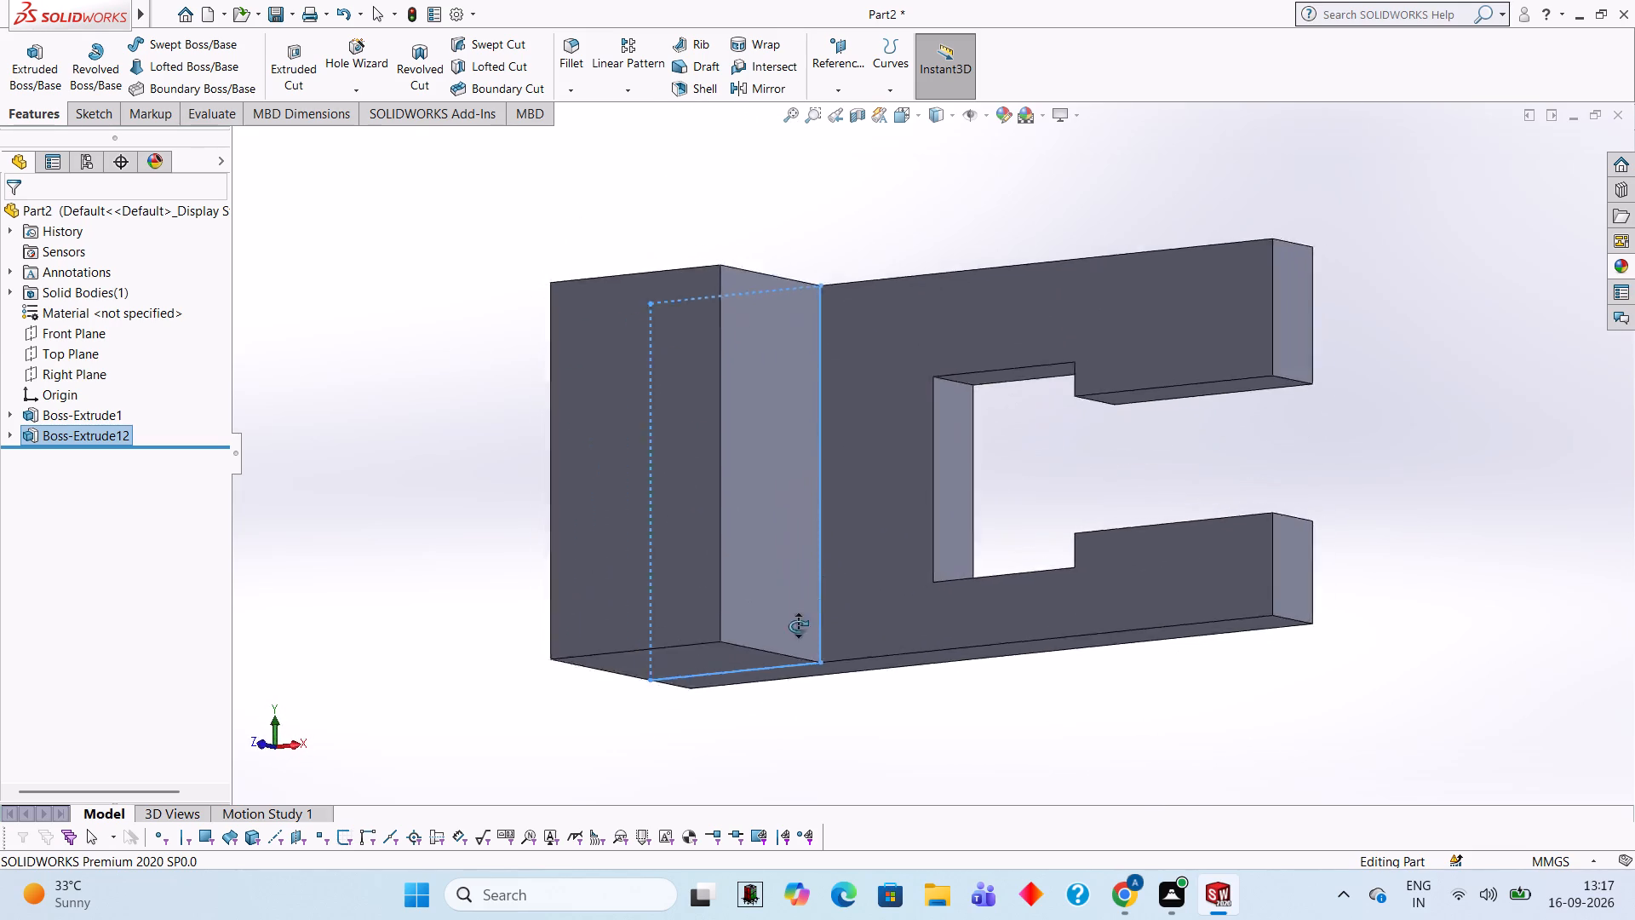
pyautogui.moveTo(798, 626); pyautogui.dragTo(929, 324)
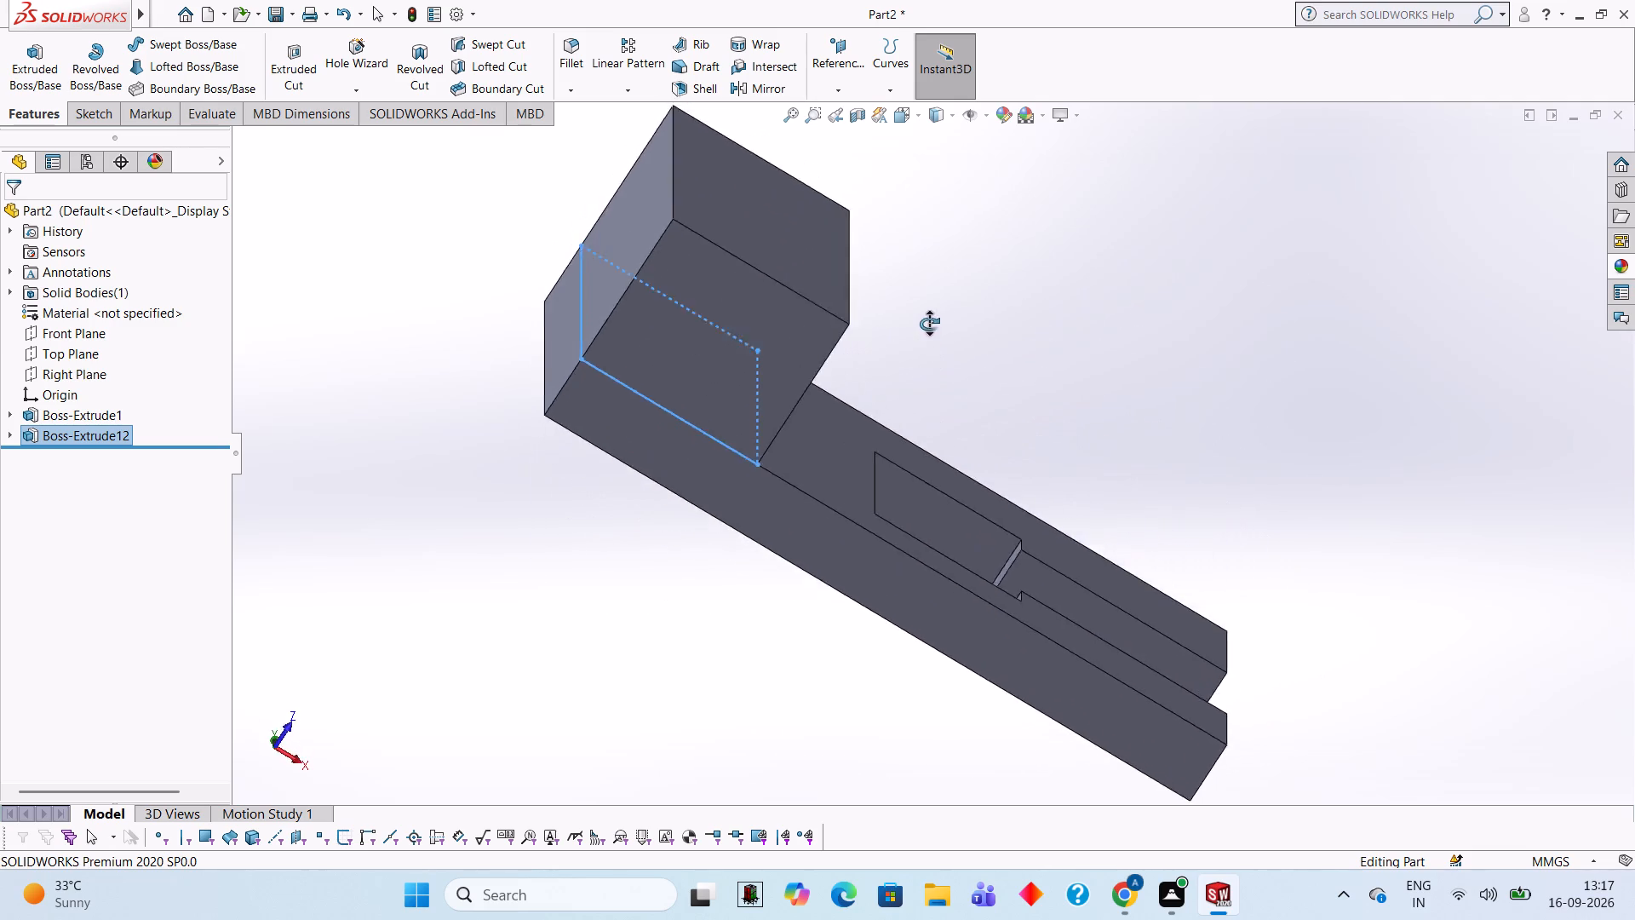
pyautogui.moveTo(929, 324); pyautogui.dragTo(891, 236)
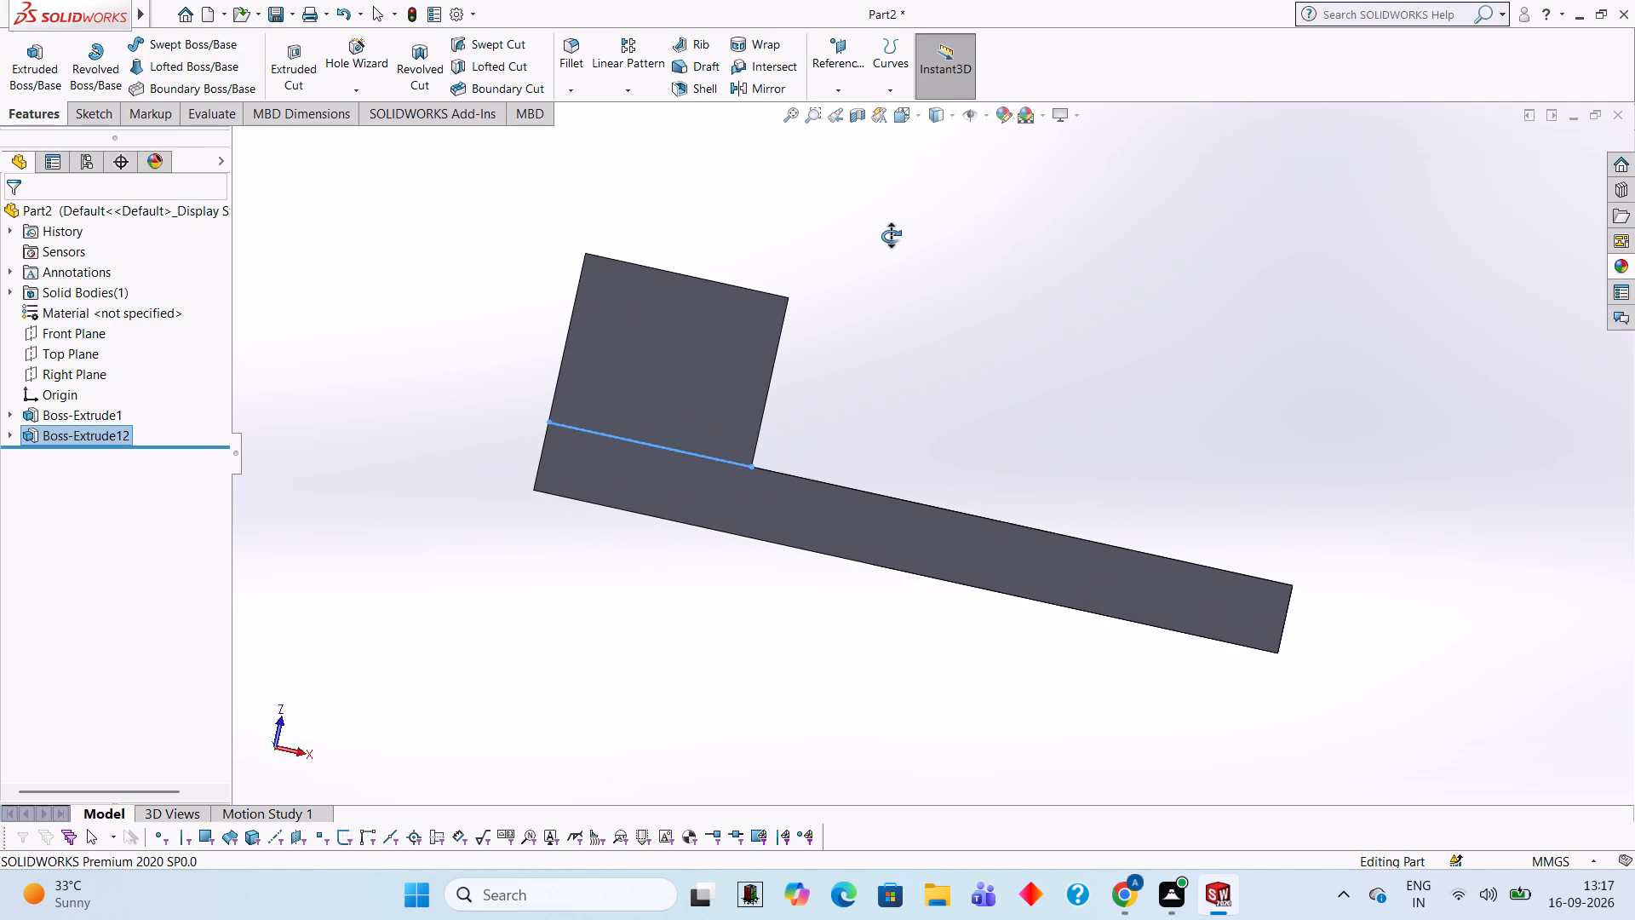
pyautogui.moveTo(891, 236); pyautogui.dragTo(889, 247)
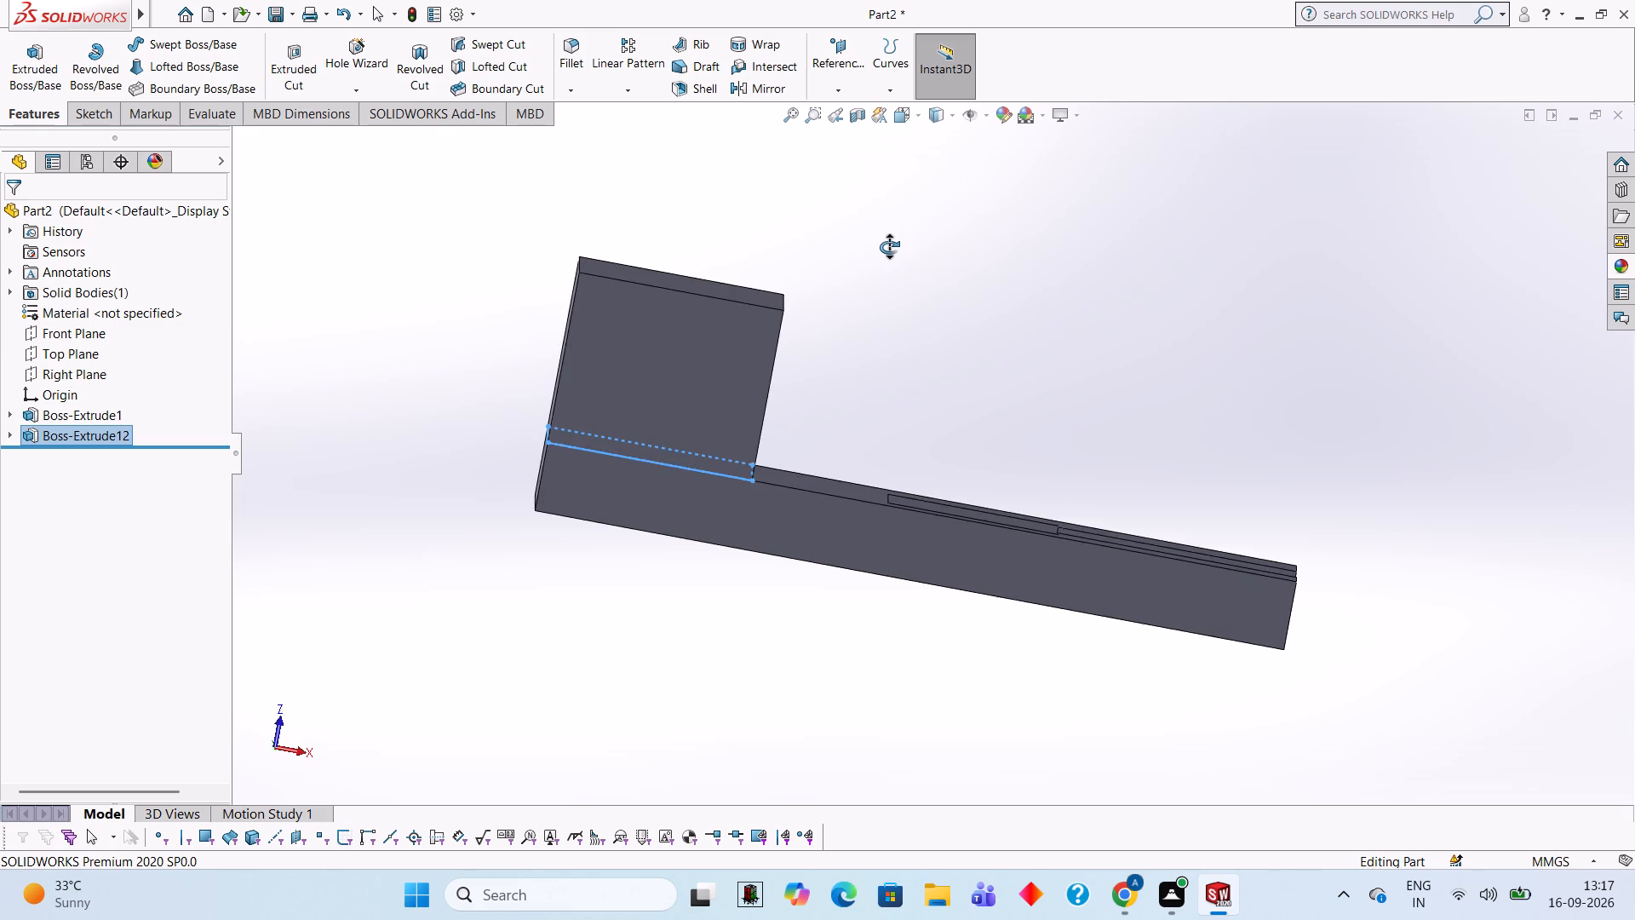
pyautogui.moveTo(889, 247); pyautogui.dragTo(846, 342)
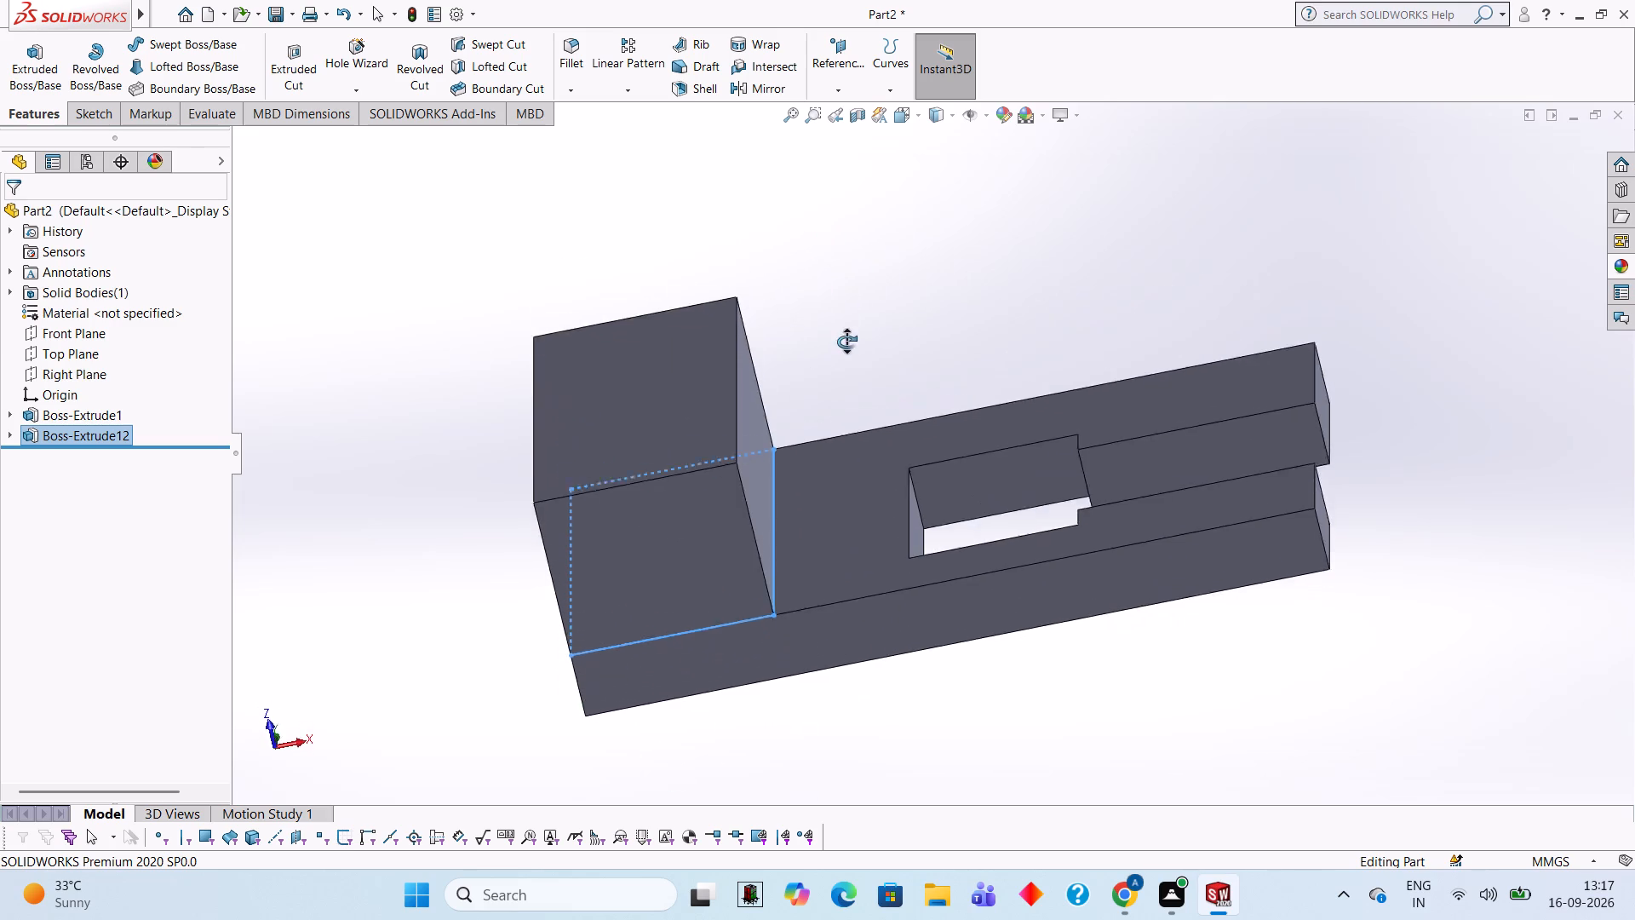
pyautogui.moveTo(846, 342); pyautogui.dragTo(854, 240)
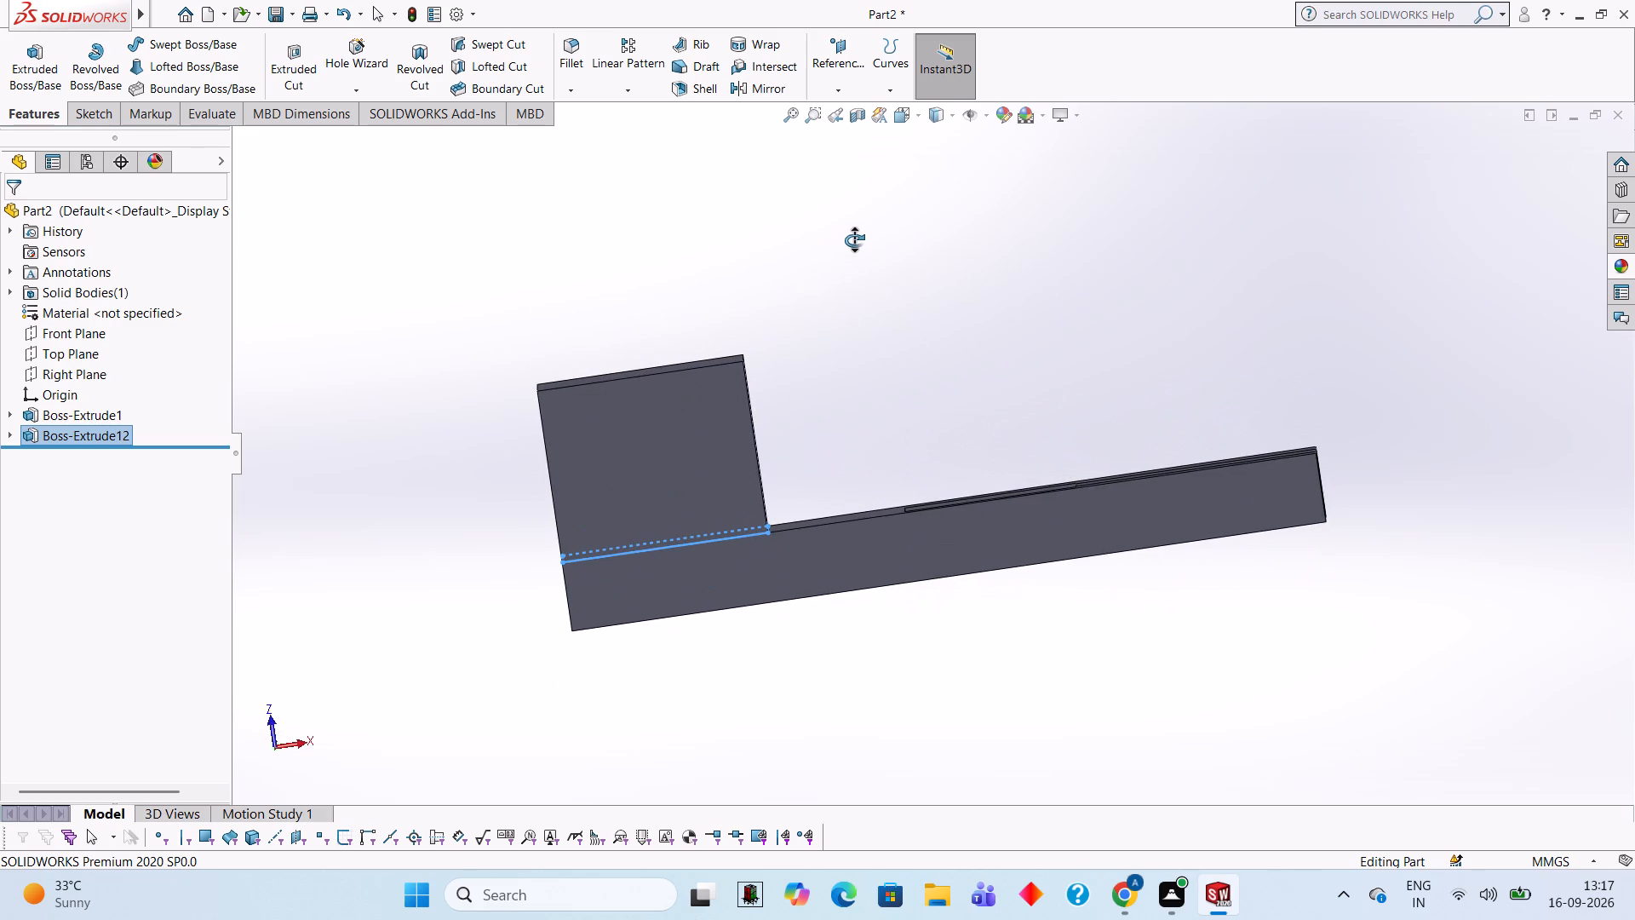
pyautogui.moveTo(854, 240); pyautogui.dragTo(854, 242)
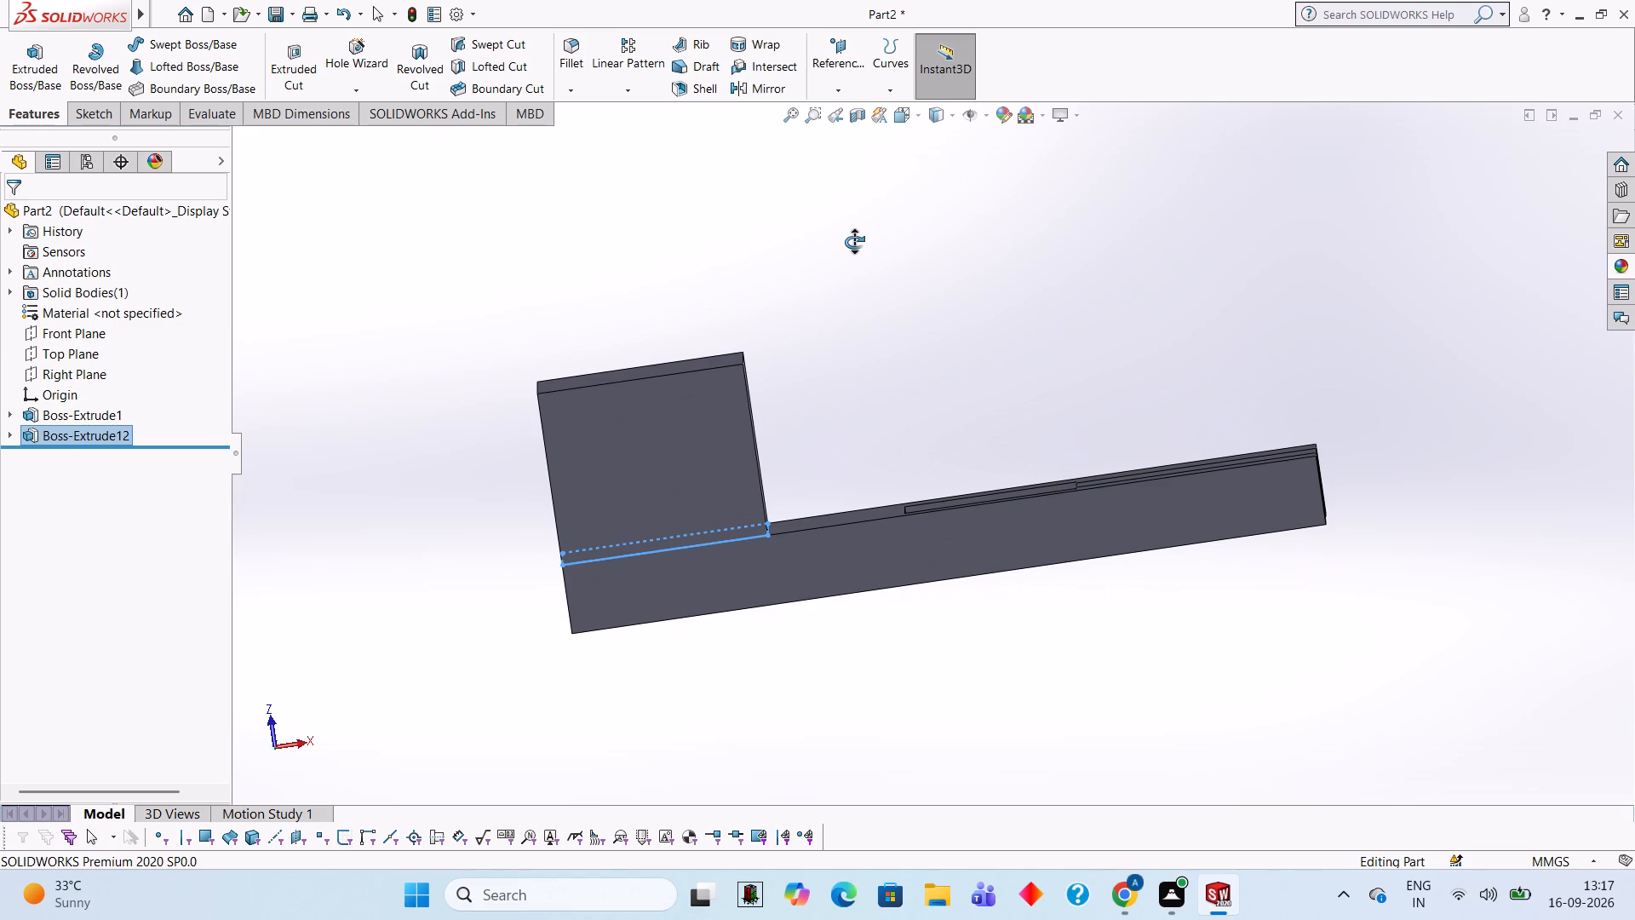
pyautogui.moveTo(854, 242); pyautogui.dragTo(860, 452)
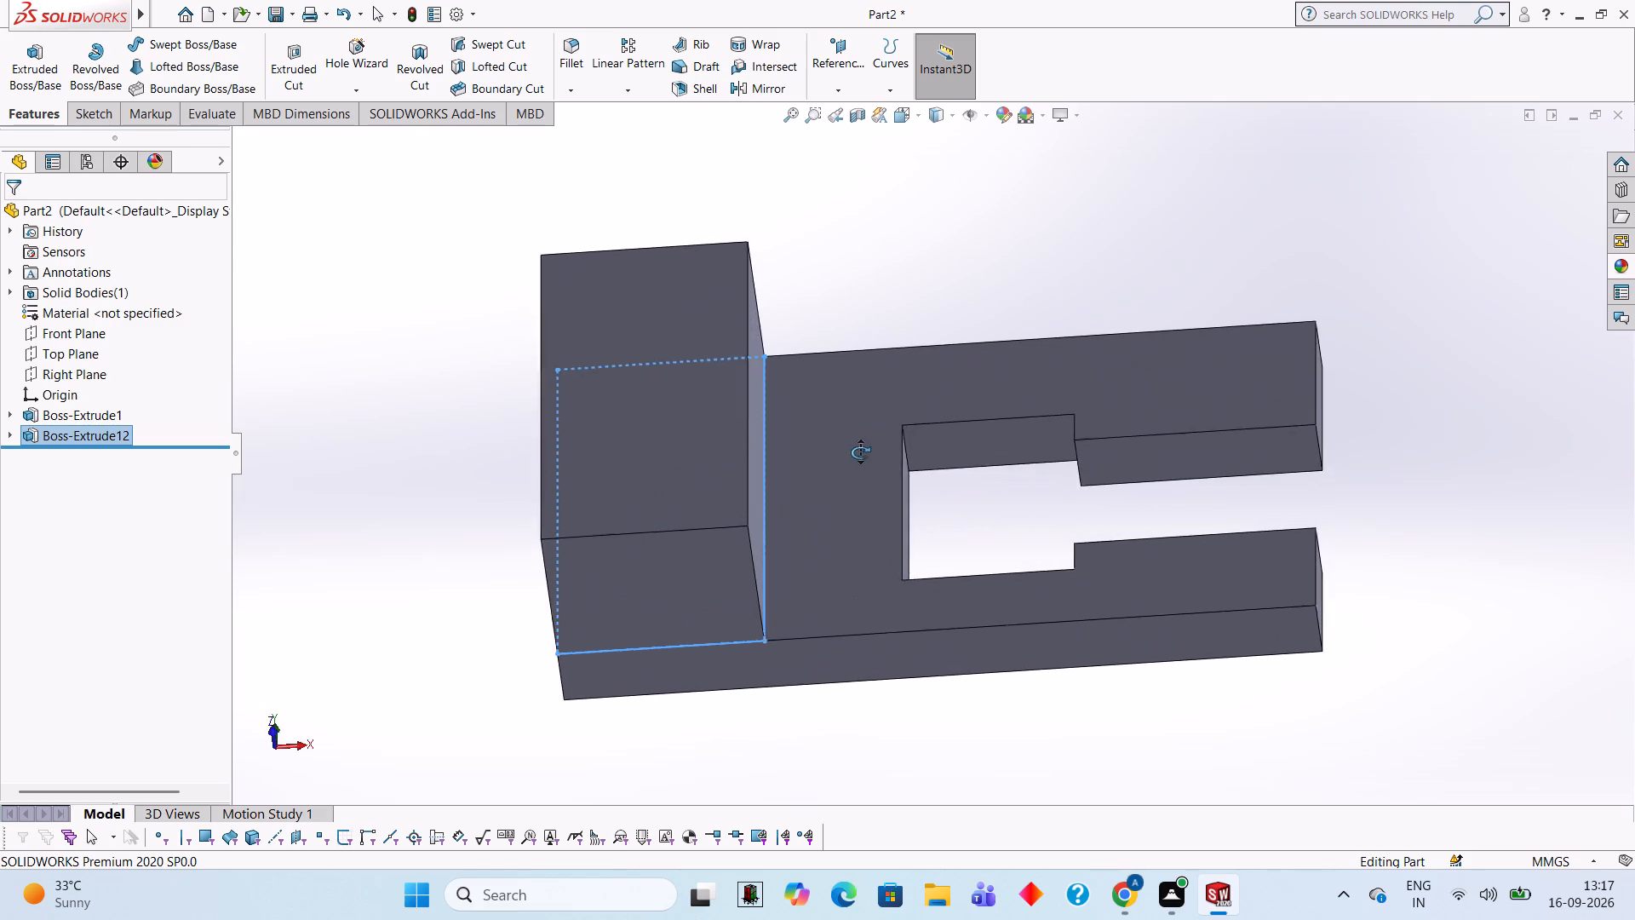
pyautogui.moveTo(860, 452); pyautogui.dragTo(875, 623)
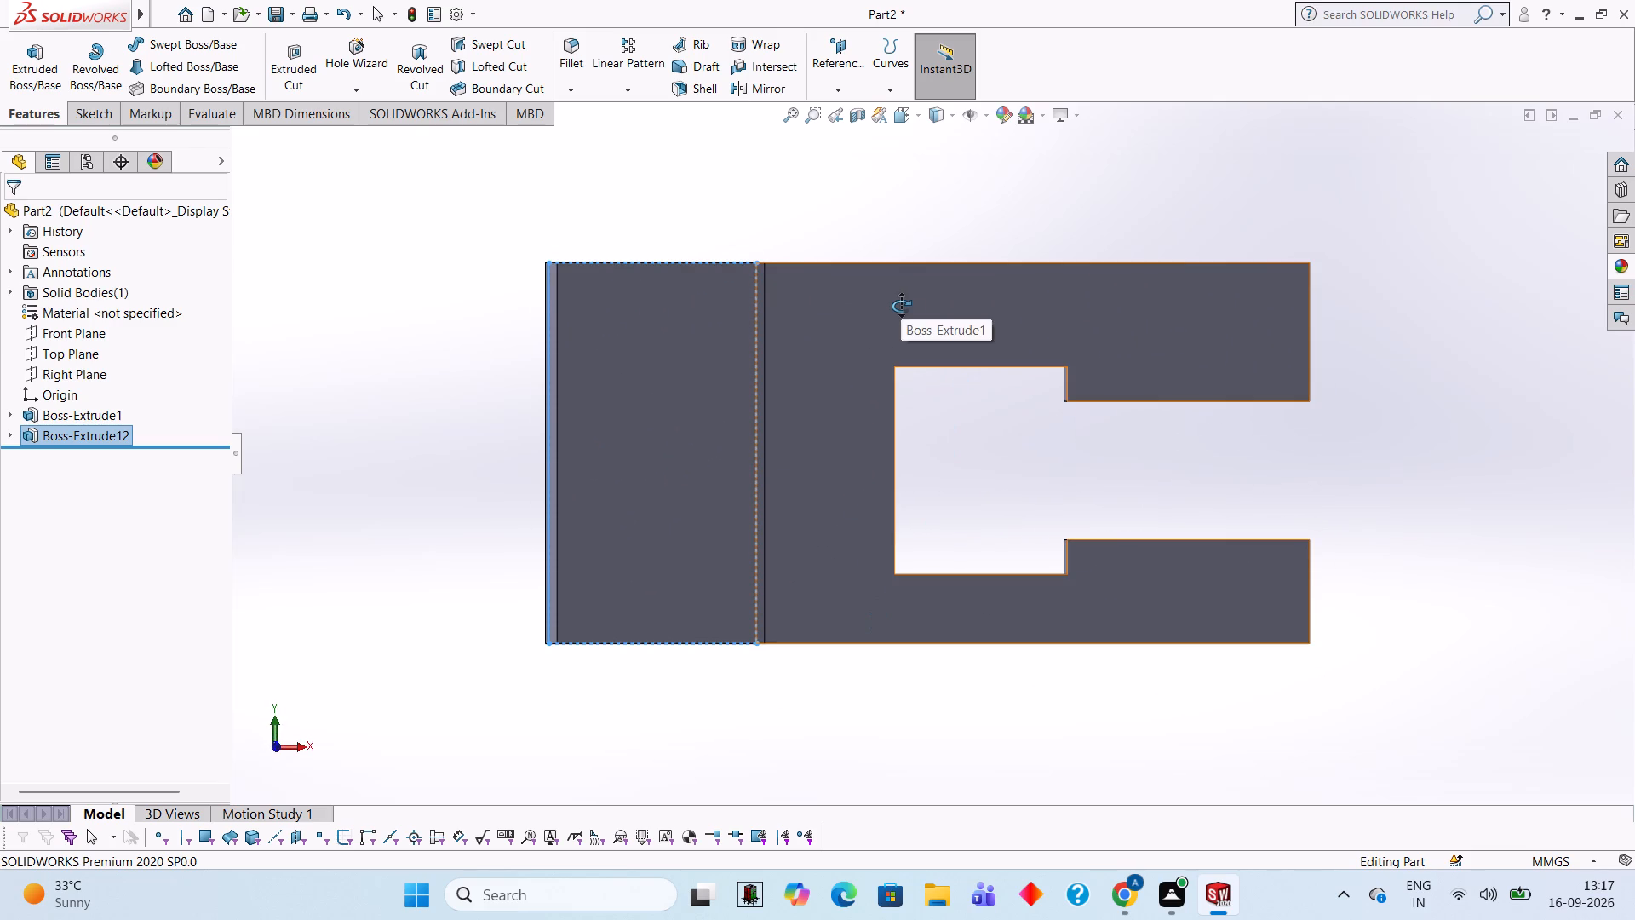
pyautogui.press('Escape')
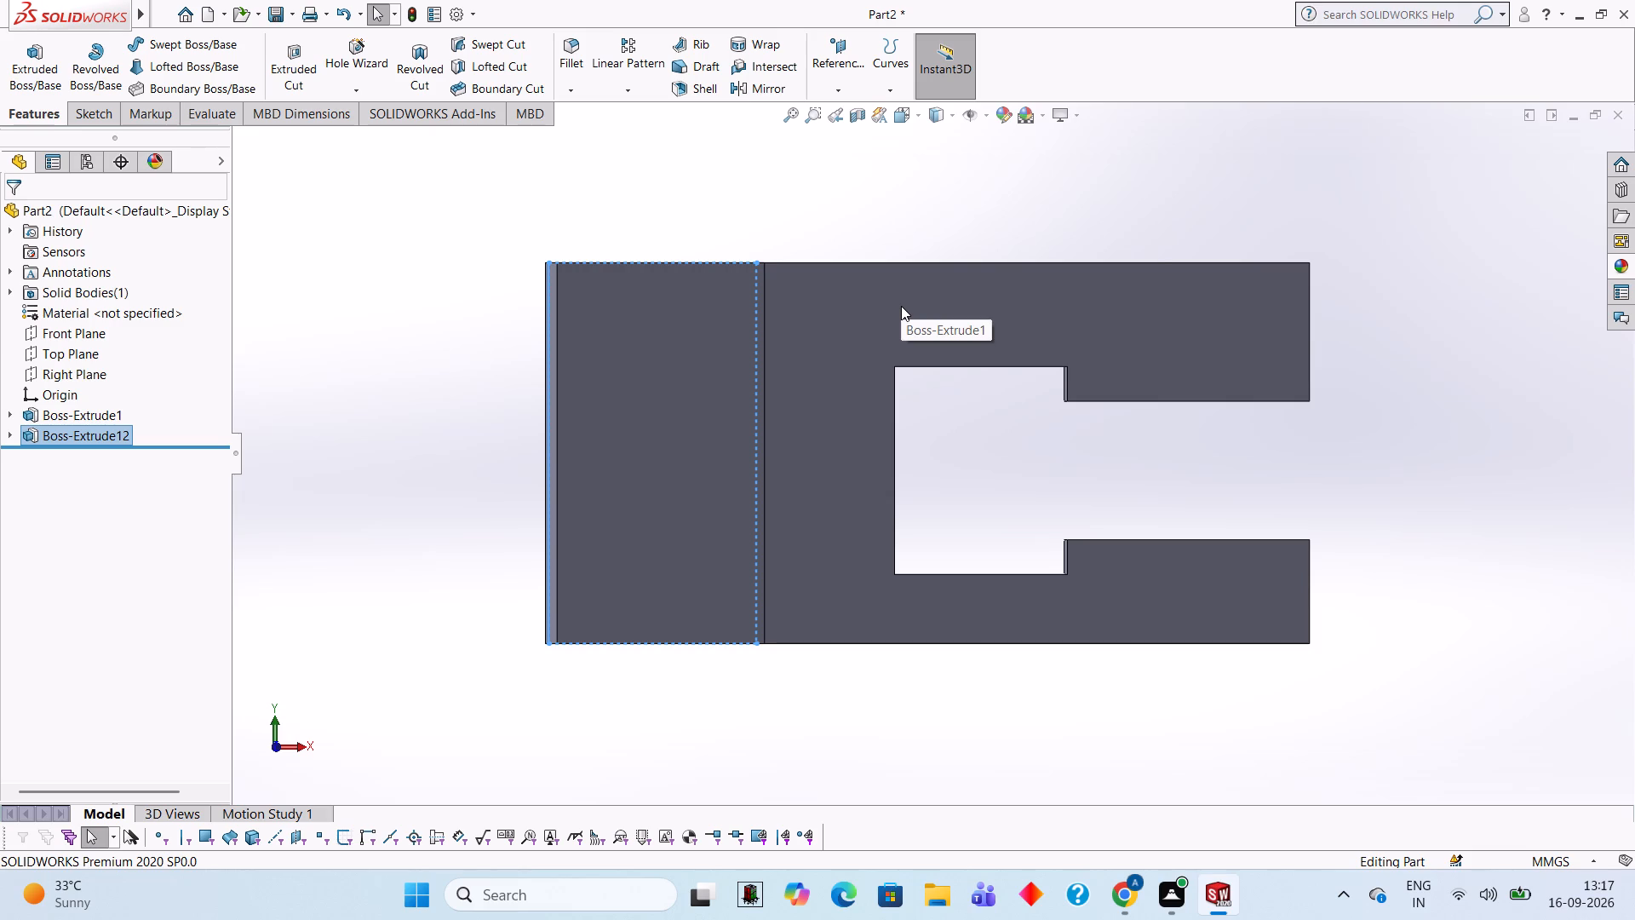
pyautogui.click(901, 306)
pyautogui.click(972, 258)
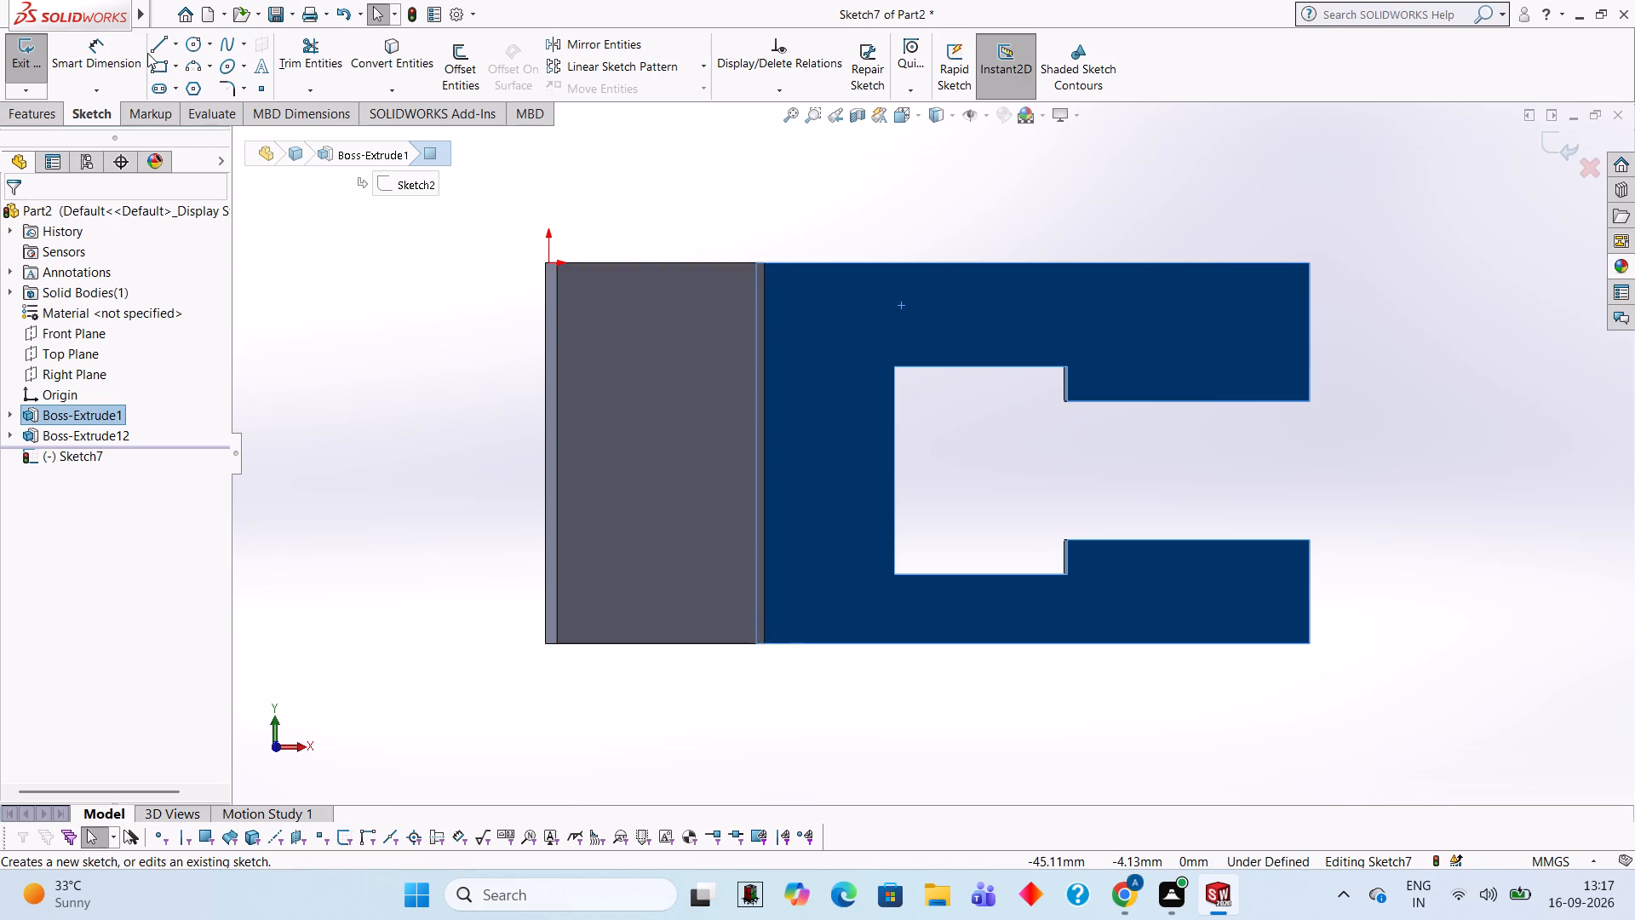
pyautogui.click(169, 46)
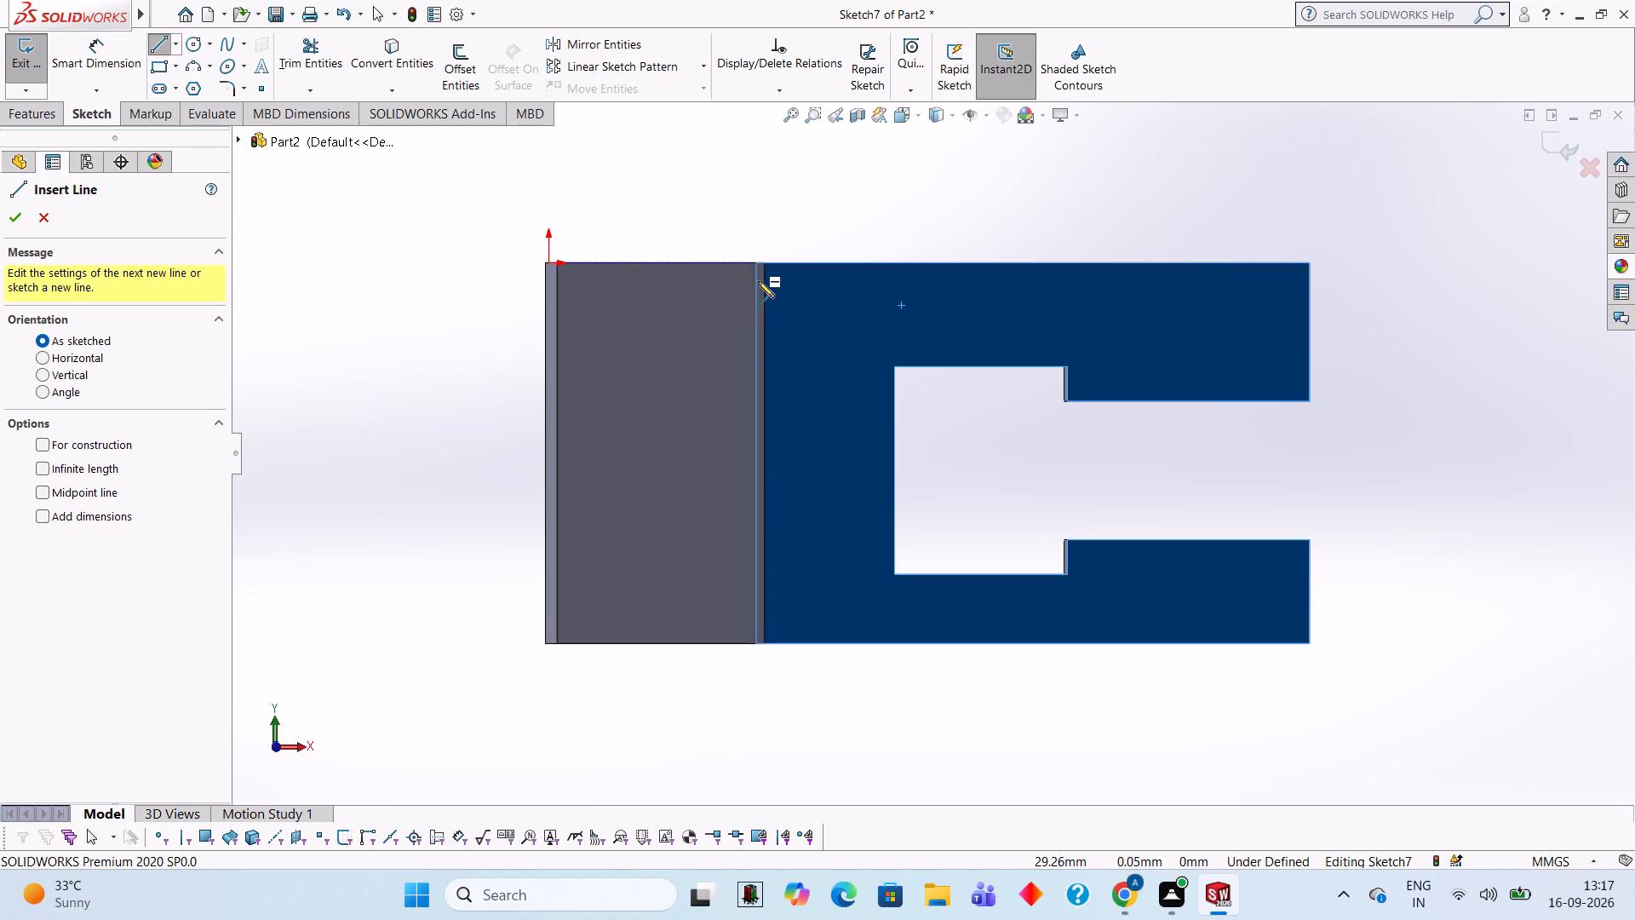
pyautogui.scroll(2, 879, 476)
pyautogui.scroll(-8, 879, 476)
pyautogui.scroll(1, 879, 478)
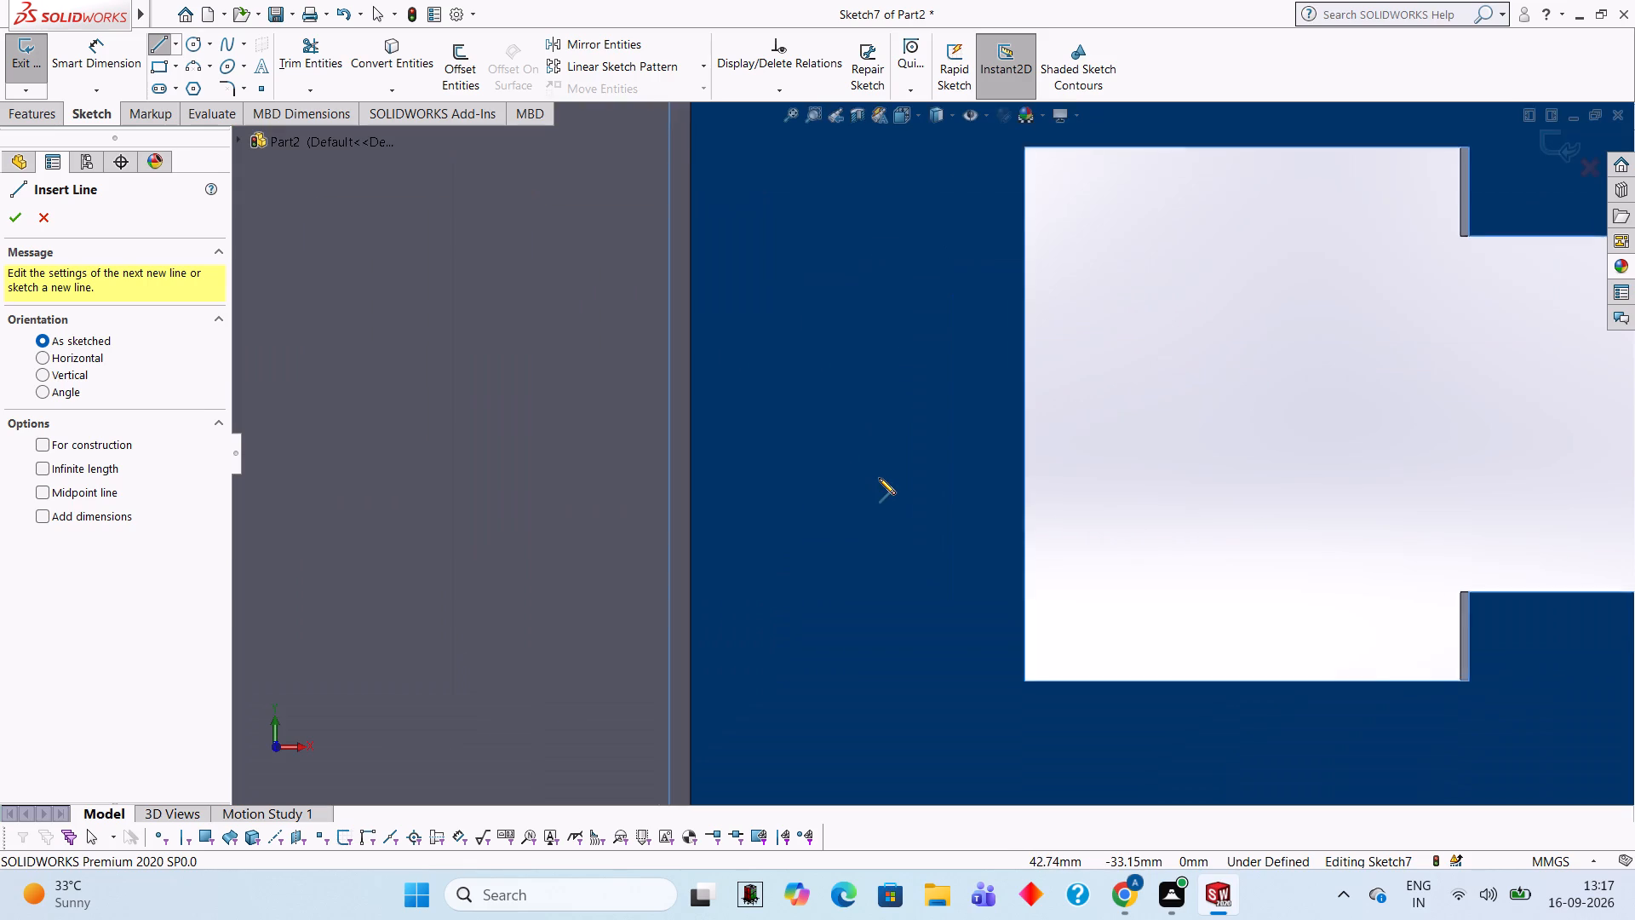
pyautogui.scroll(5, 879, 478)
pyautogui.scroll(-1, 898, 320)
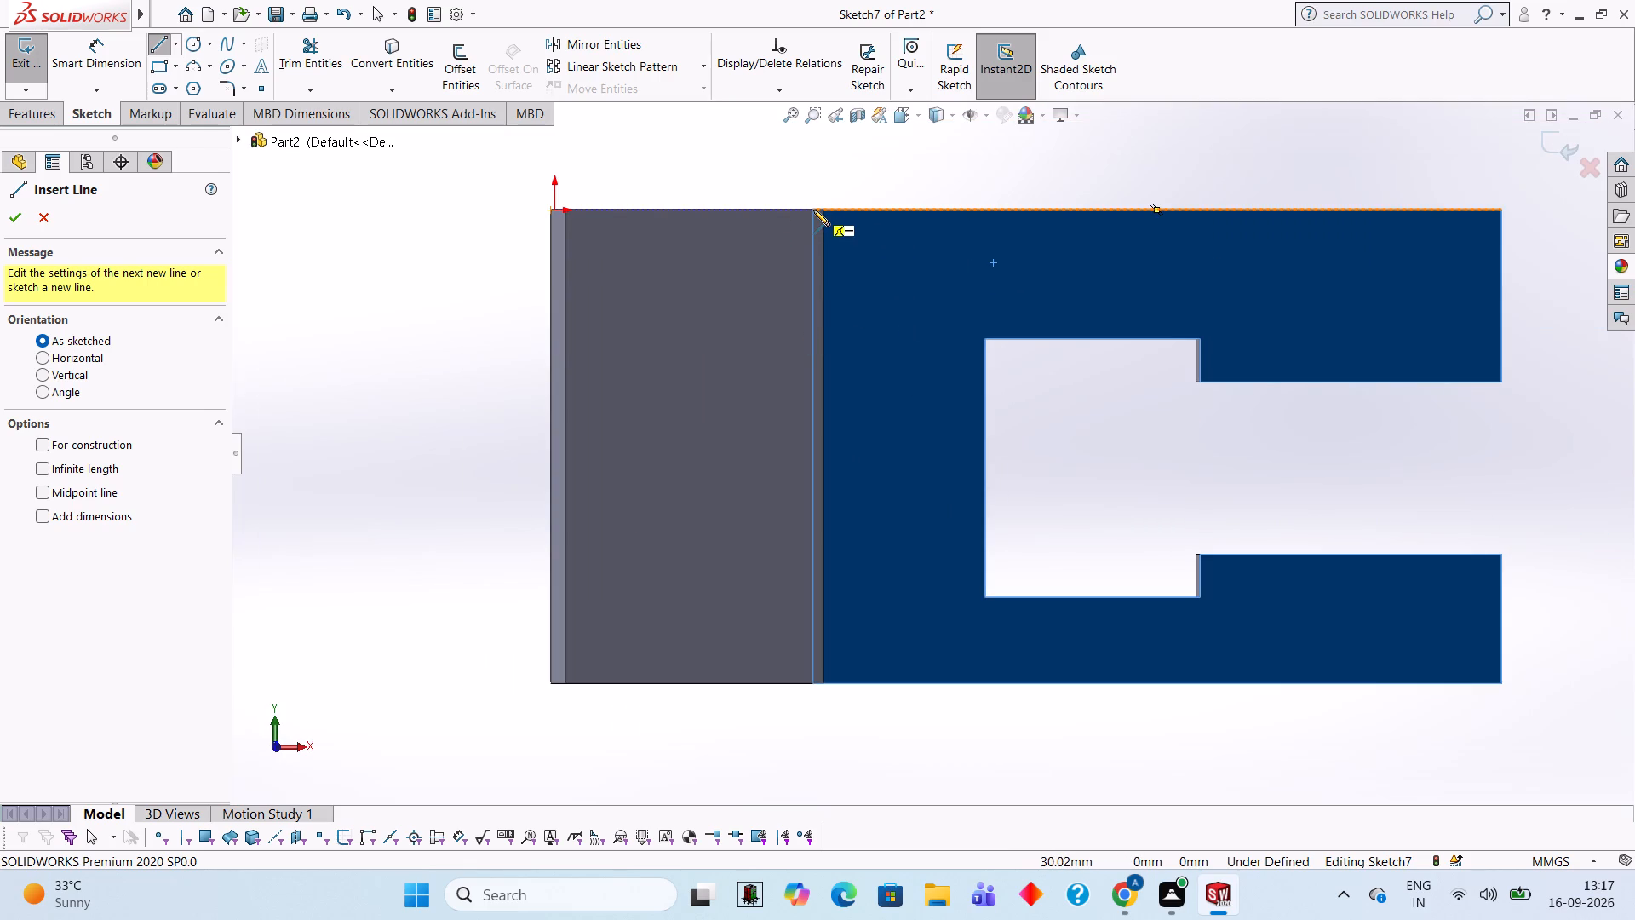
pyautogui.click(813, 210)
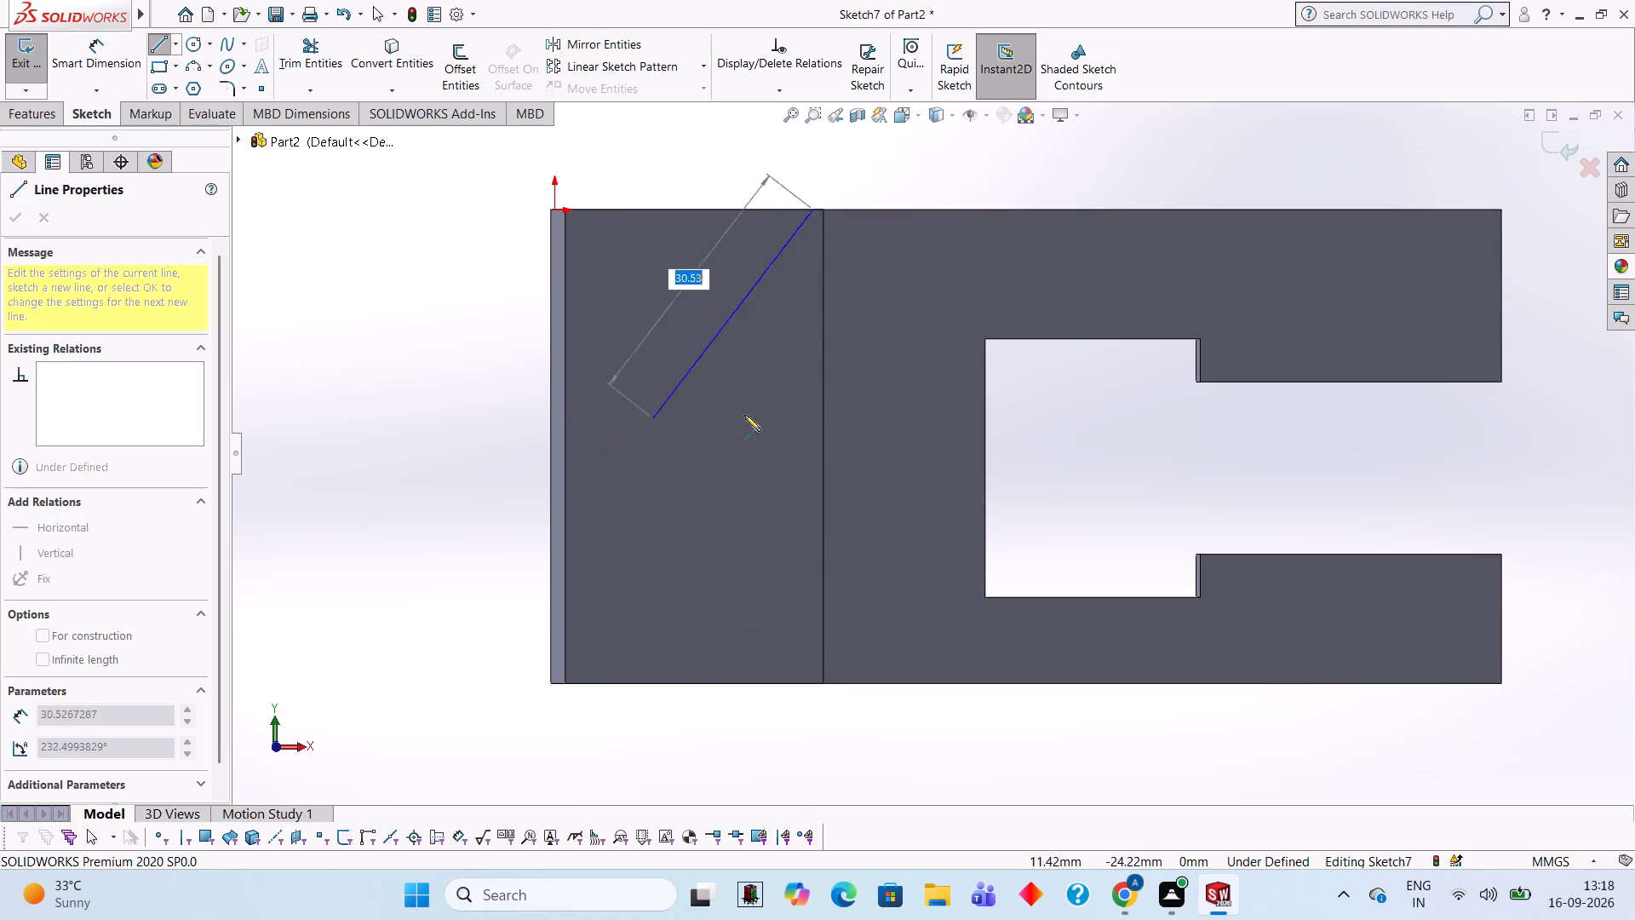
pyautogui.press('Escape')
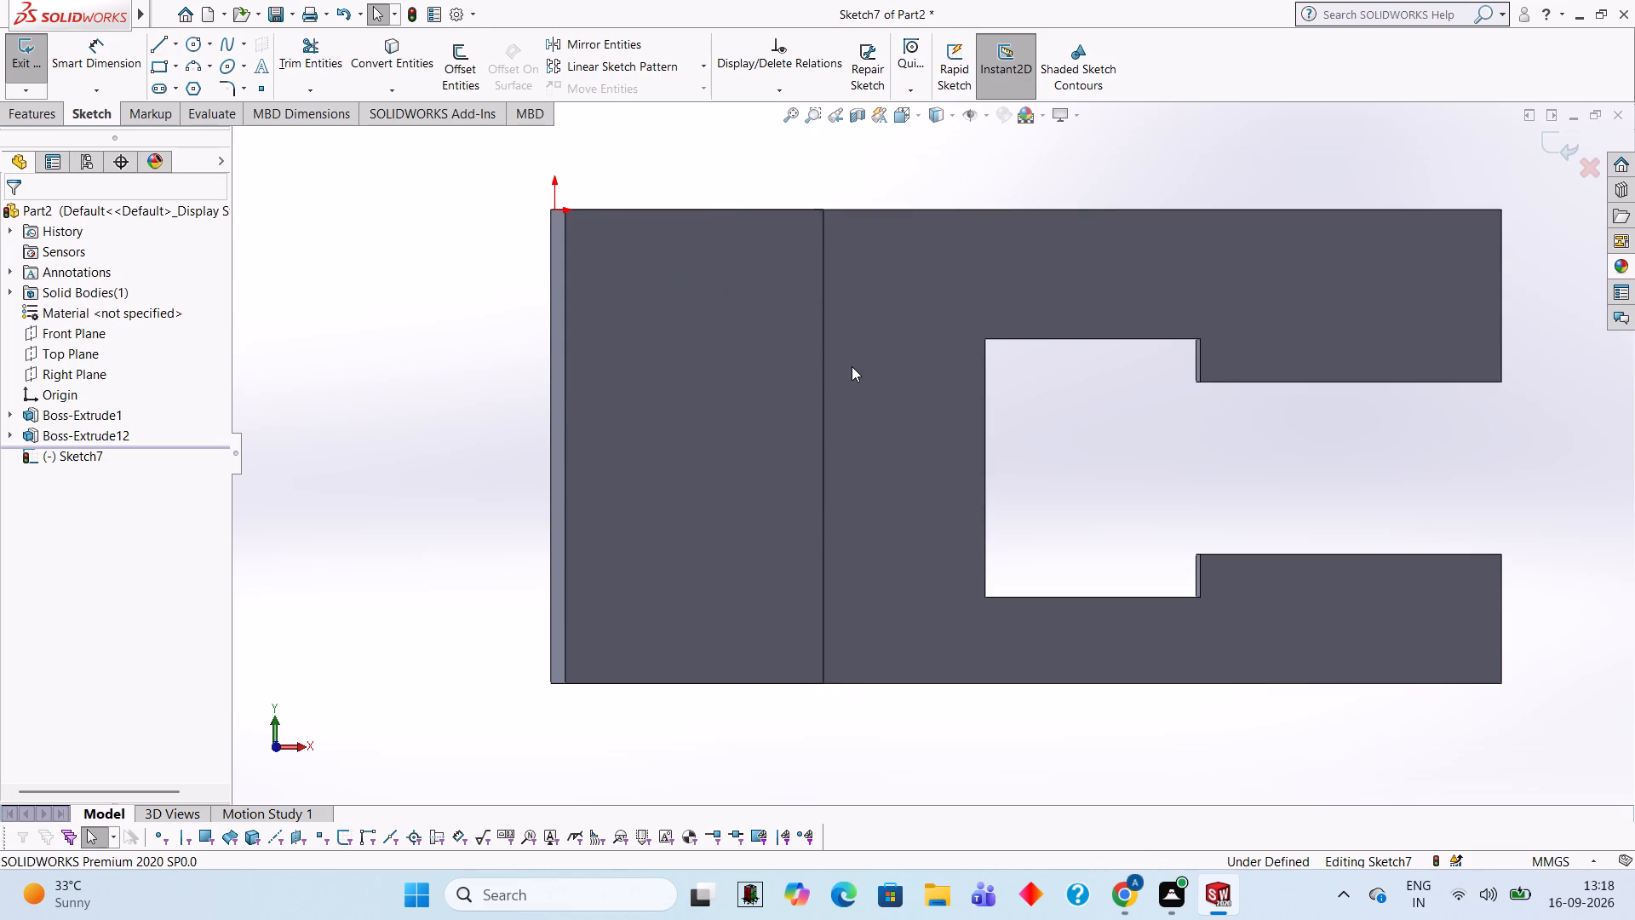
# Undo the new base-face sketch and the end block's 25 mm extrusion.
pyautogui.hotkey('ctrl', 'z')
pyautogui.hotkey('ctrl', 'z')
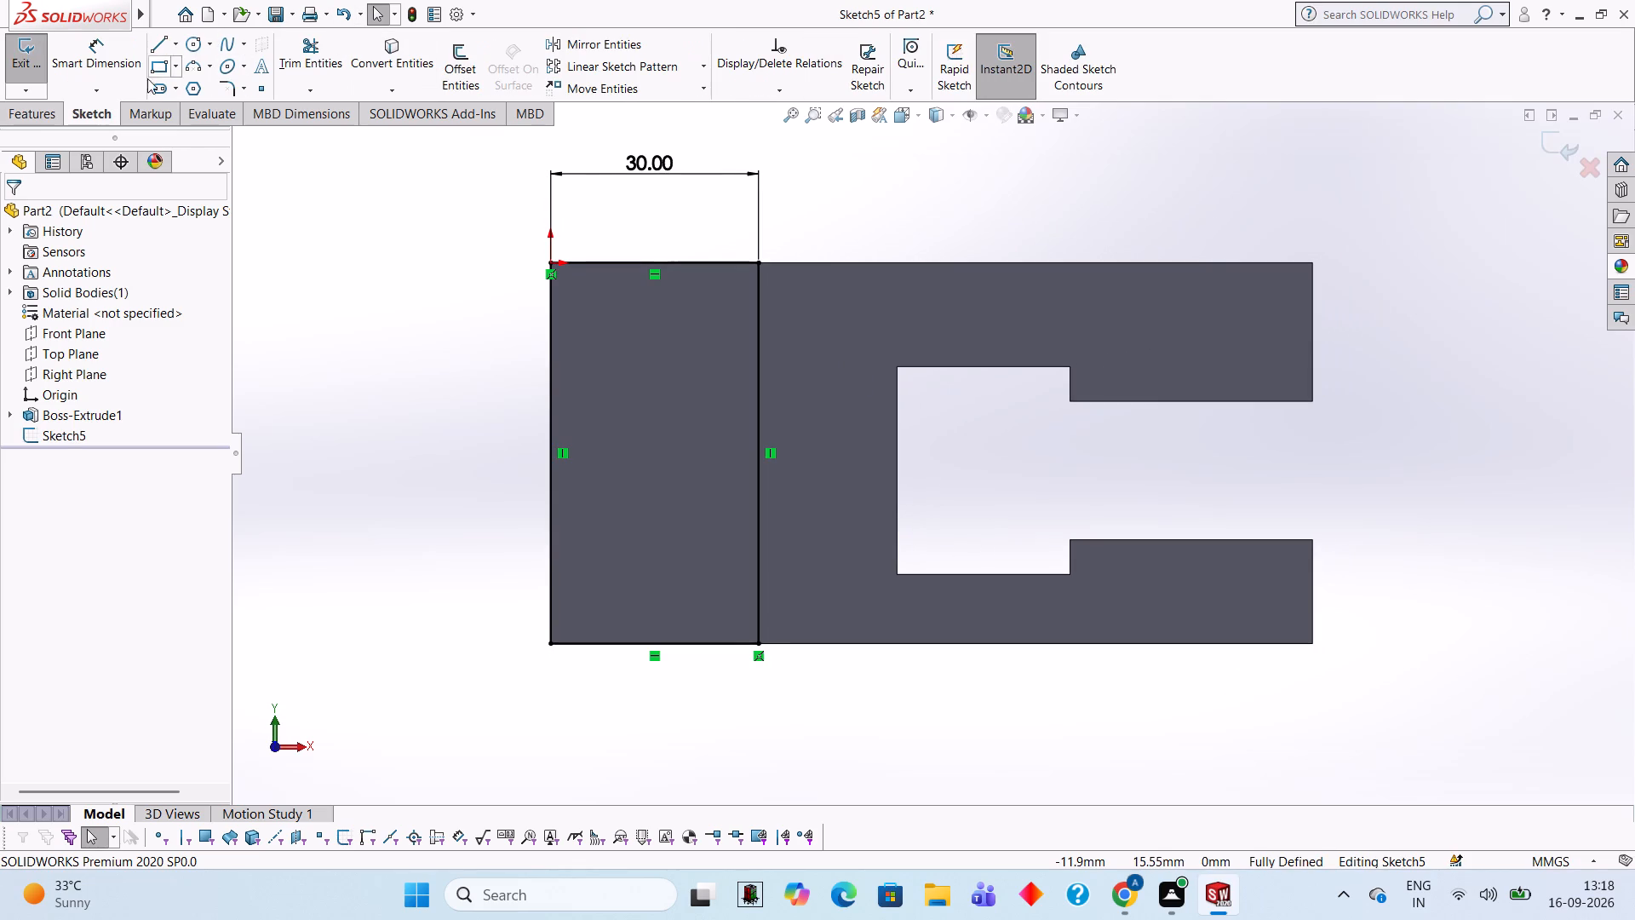
# Extrude the 30 mm wide end block rectangle again as a blind boss 25 mm deep, merged with the base.
pyautogui.click(41, 109)
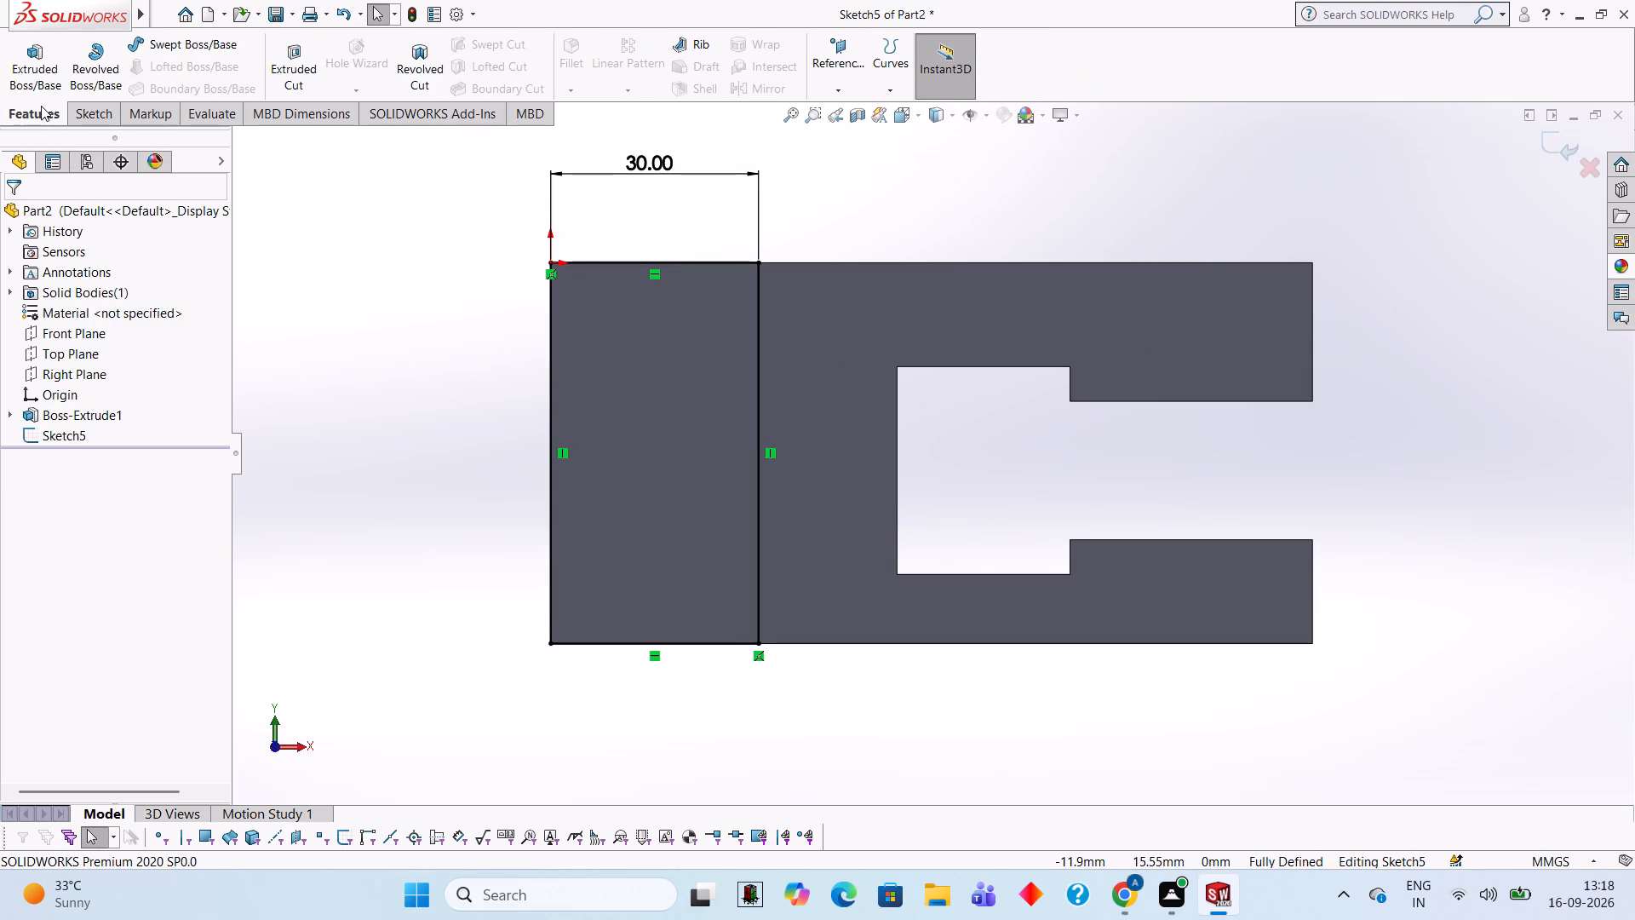
pyautogui.click(41, 78)
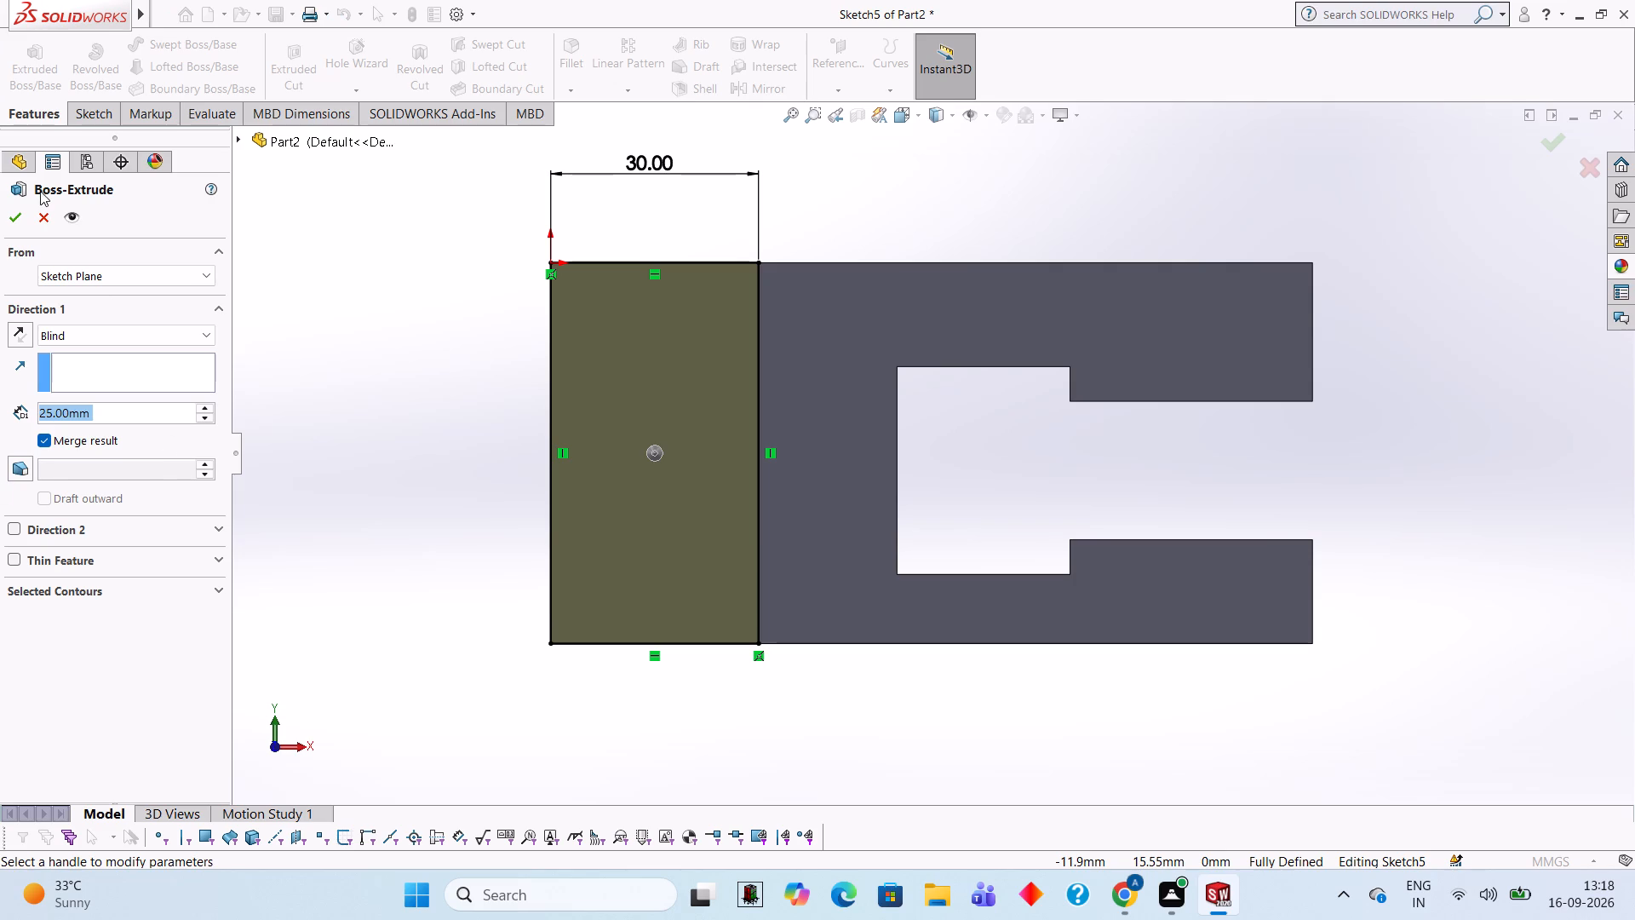
pyautogui.click(19, 210)
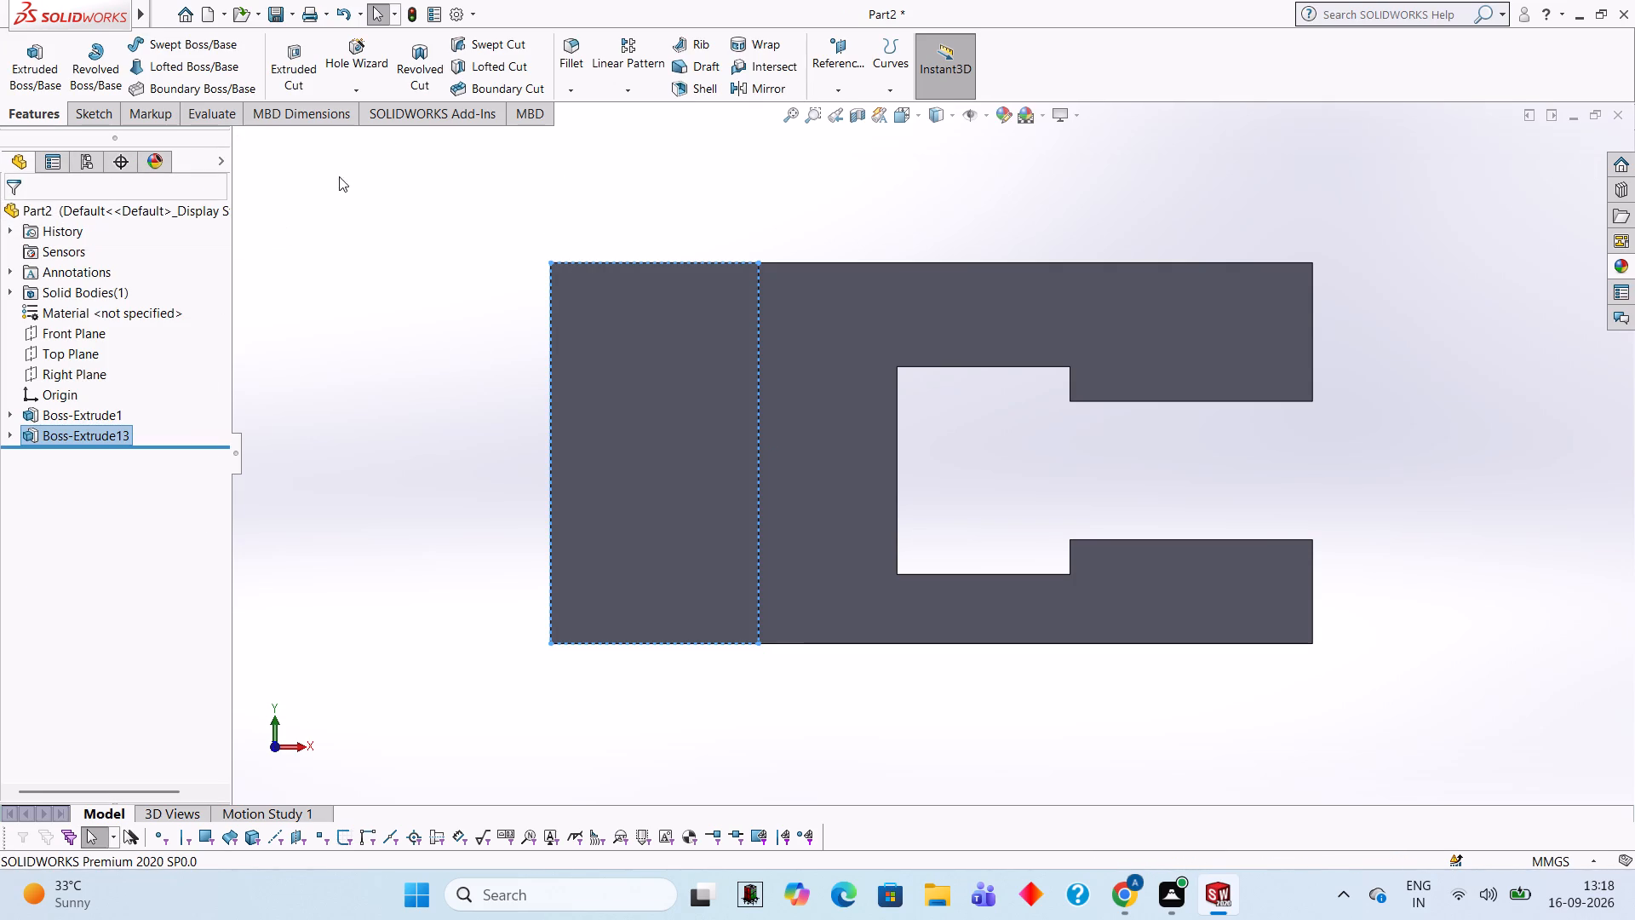
# Open a new sketch on the slotted base's face beside the end block, viewed normal to it.
pyautogui.click(994, 321)
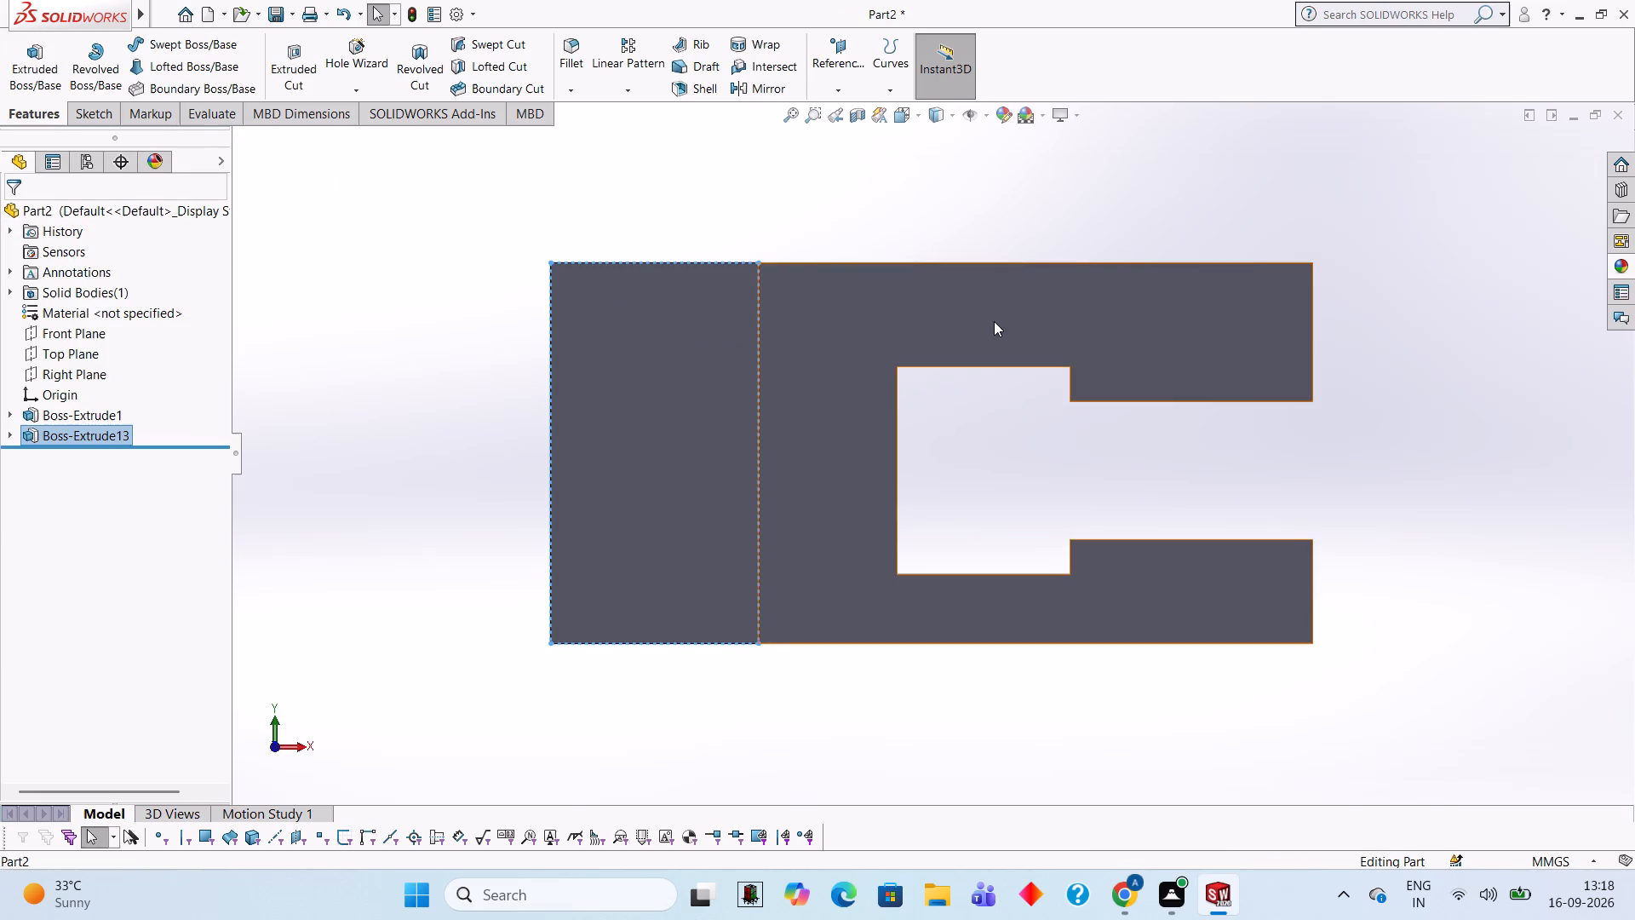
pyautogui.click(1076, 278)
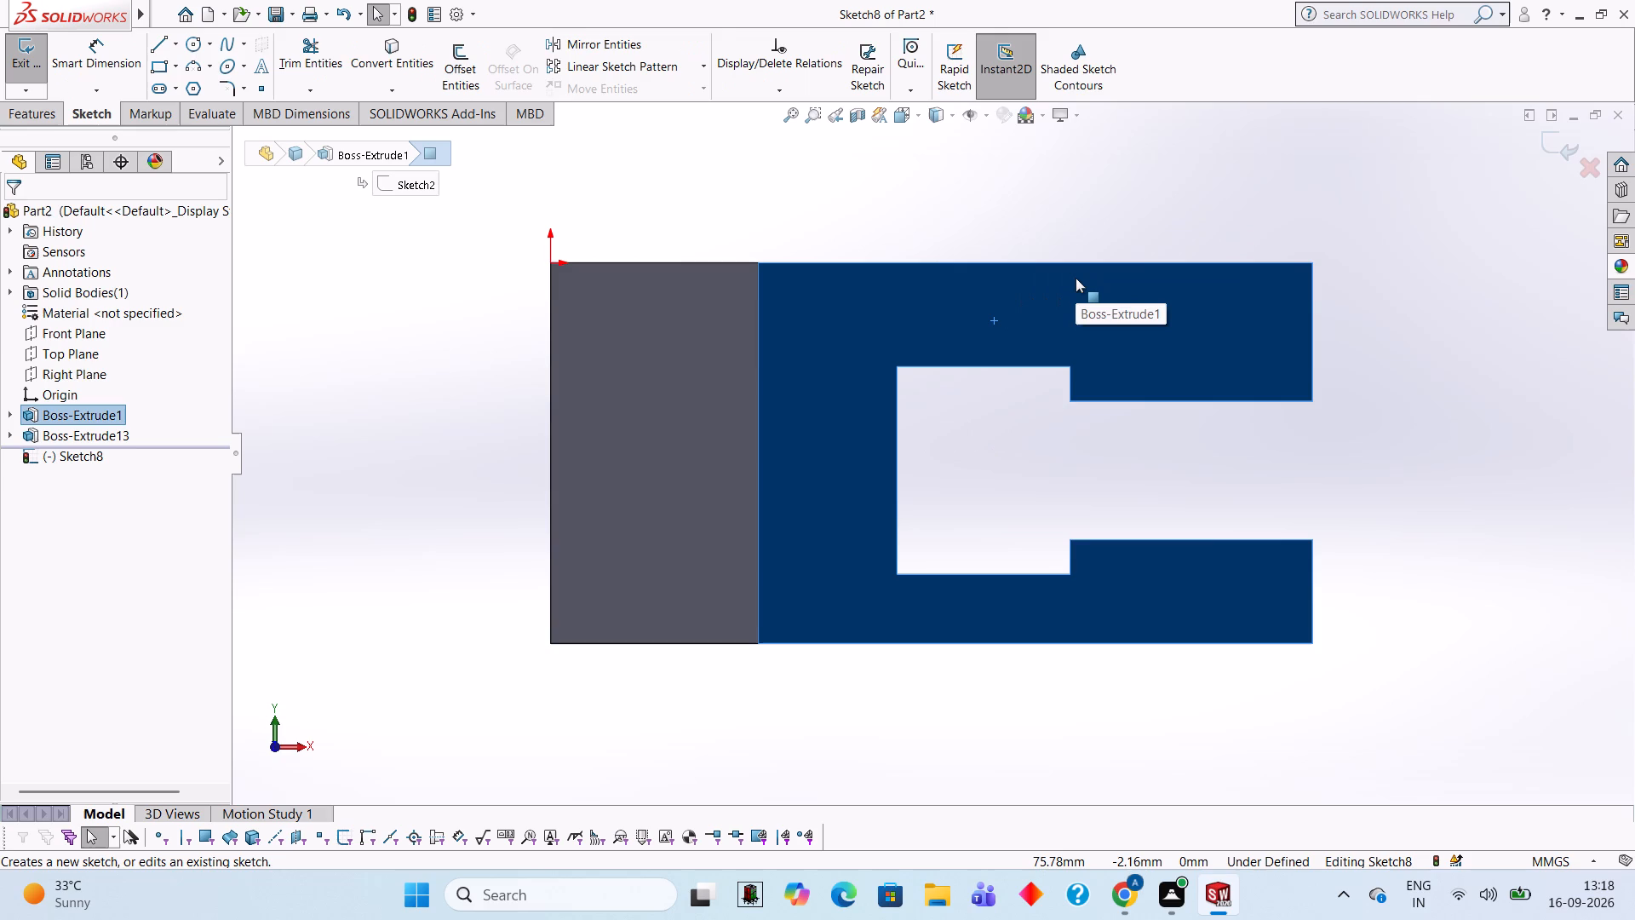
pyautogui.hotkey('ctrl', '8')
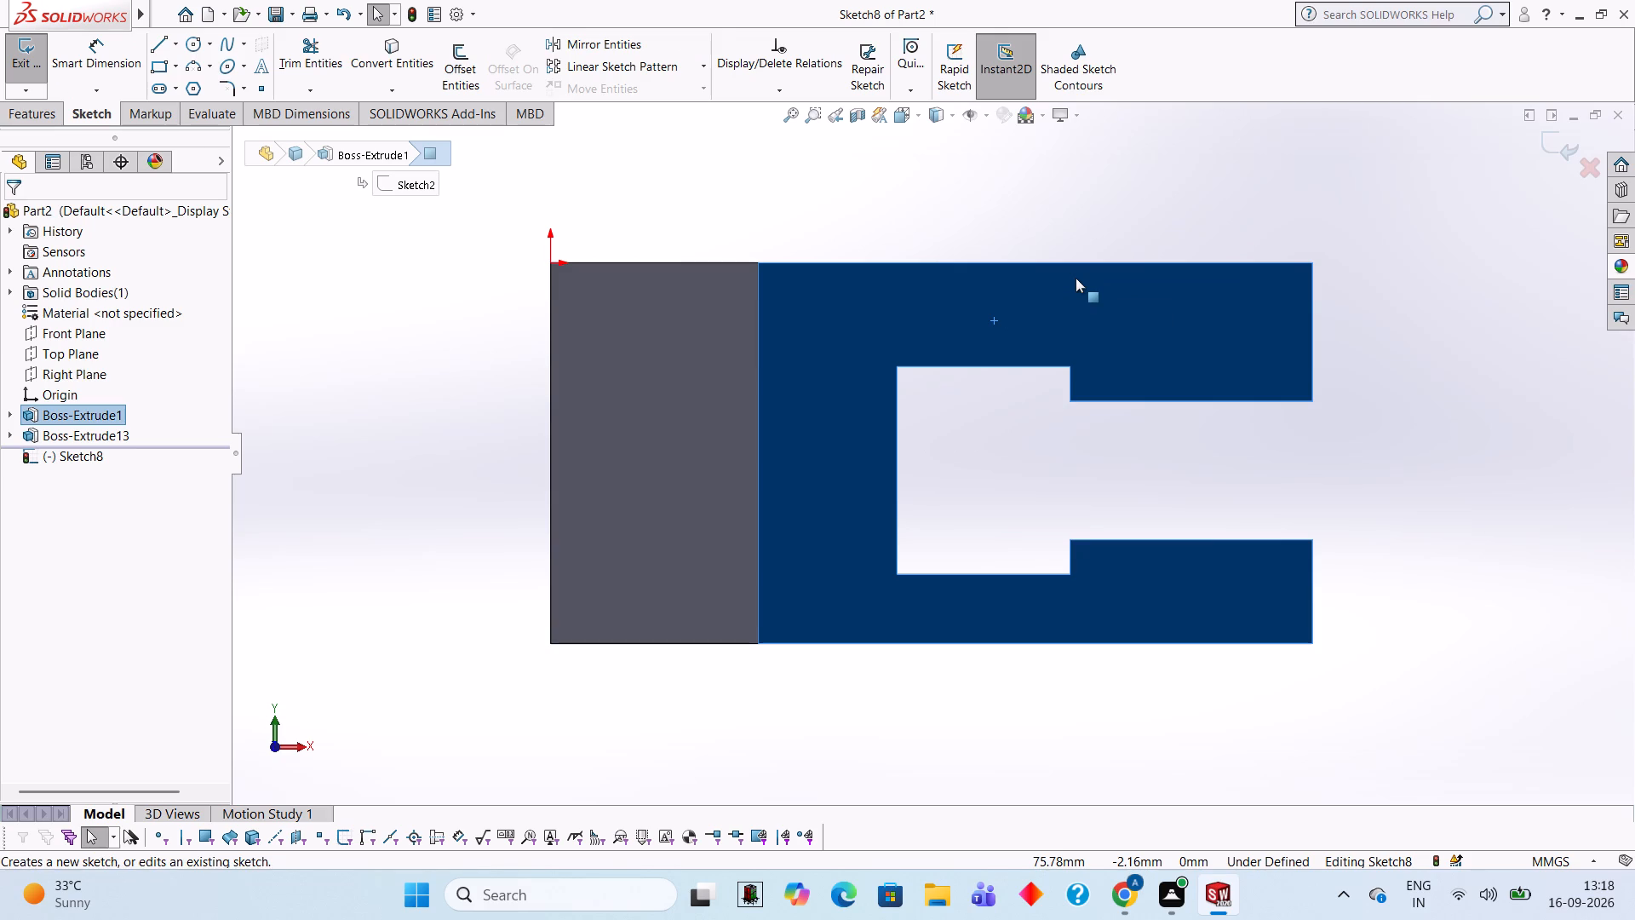
pyautogui.hotkey('ctrl', '8')
pyautogui.hotkey('ctrl', '8')
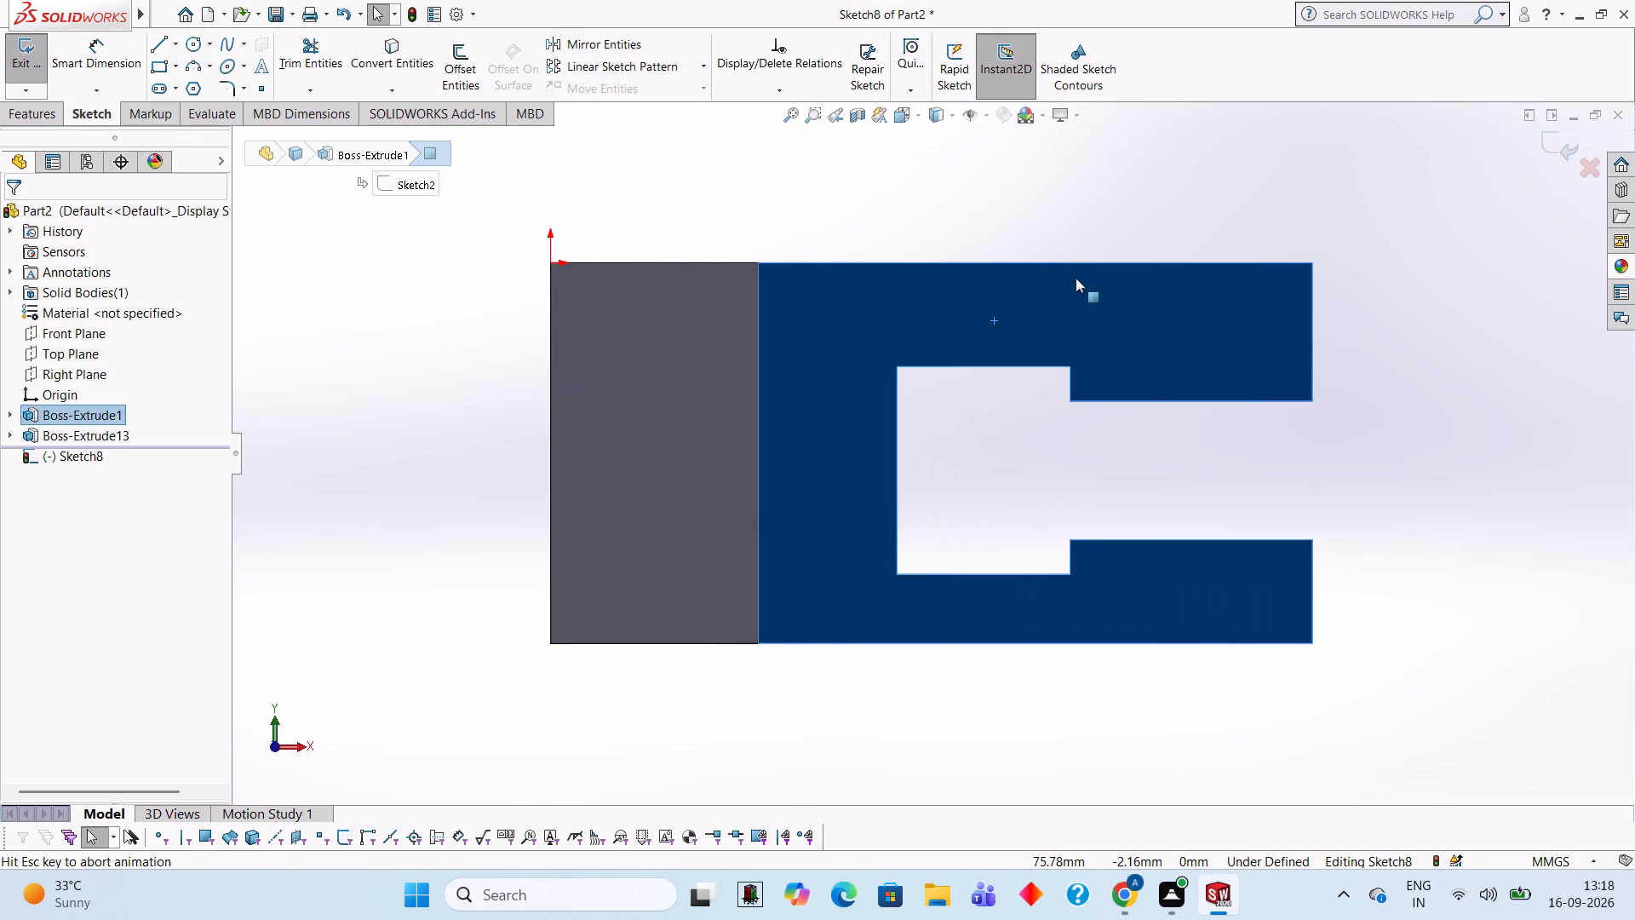
pyautogui.click(106, 108)
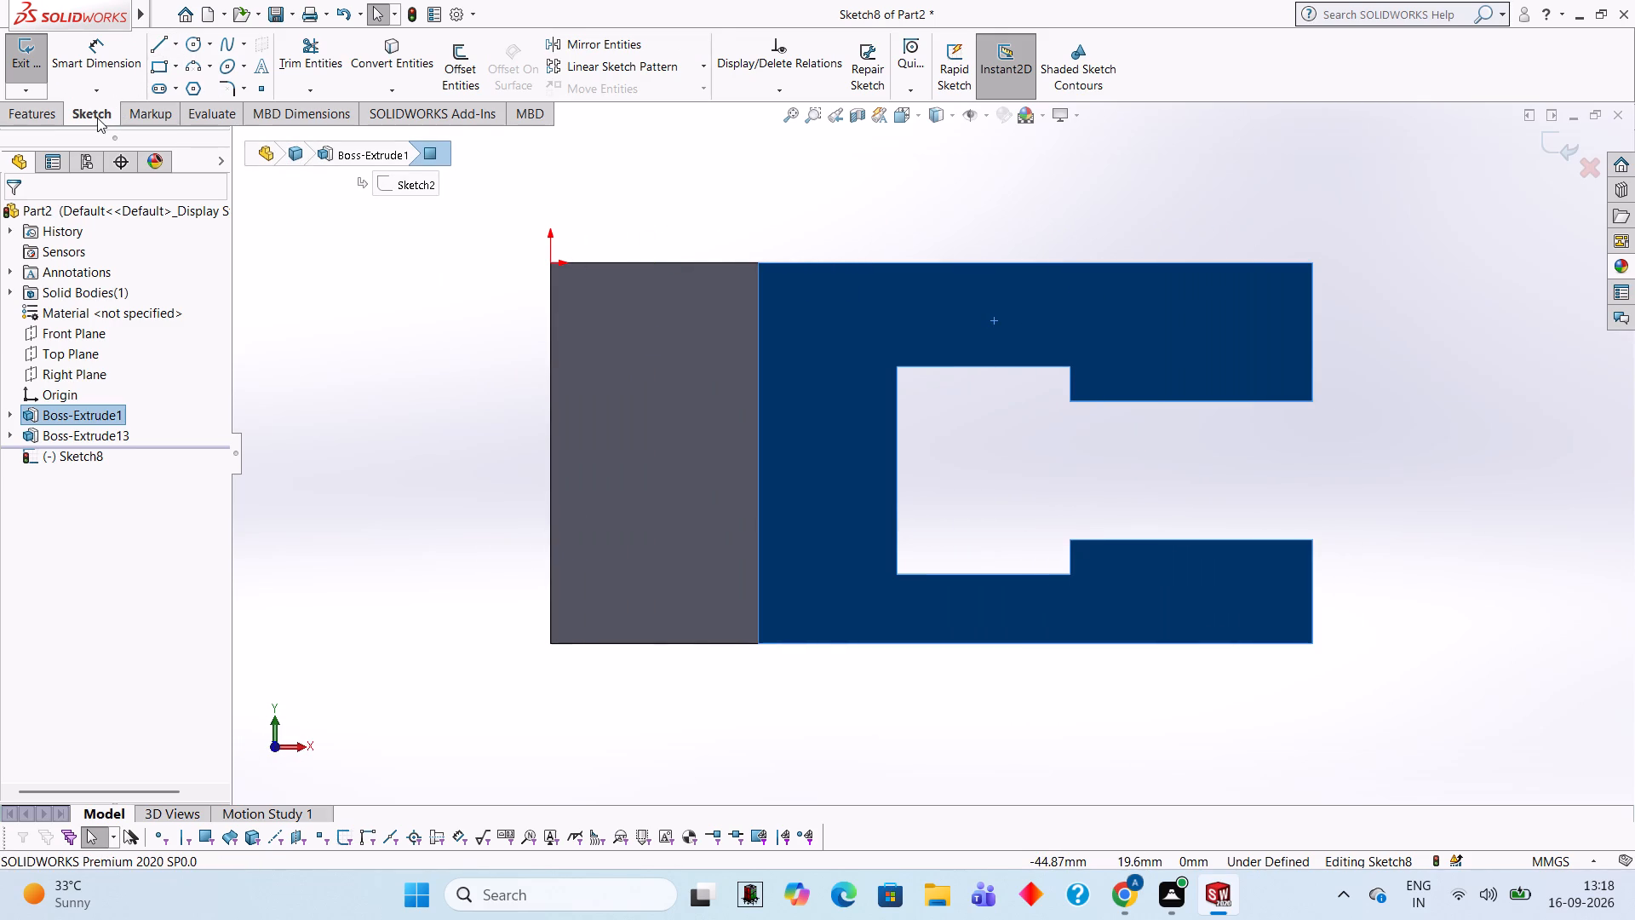
pyautogui.click(97, 118)
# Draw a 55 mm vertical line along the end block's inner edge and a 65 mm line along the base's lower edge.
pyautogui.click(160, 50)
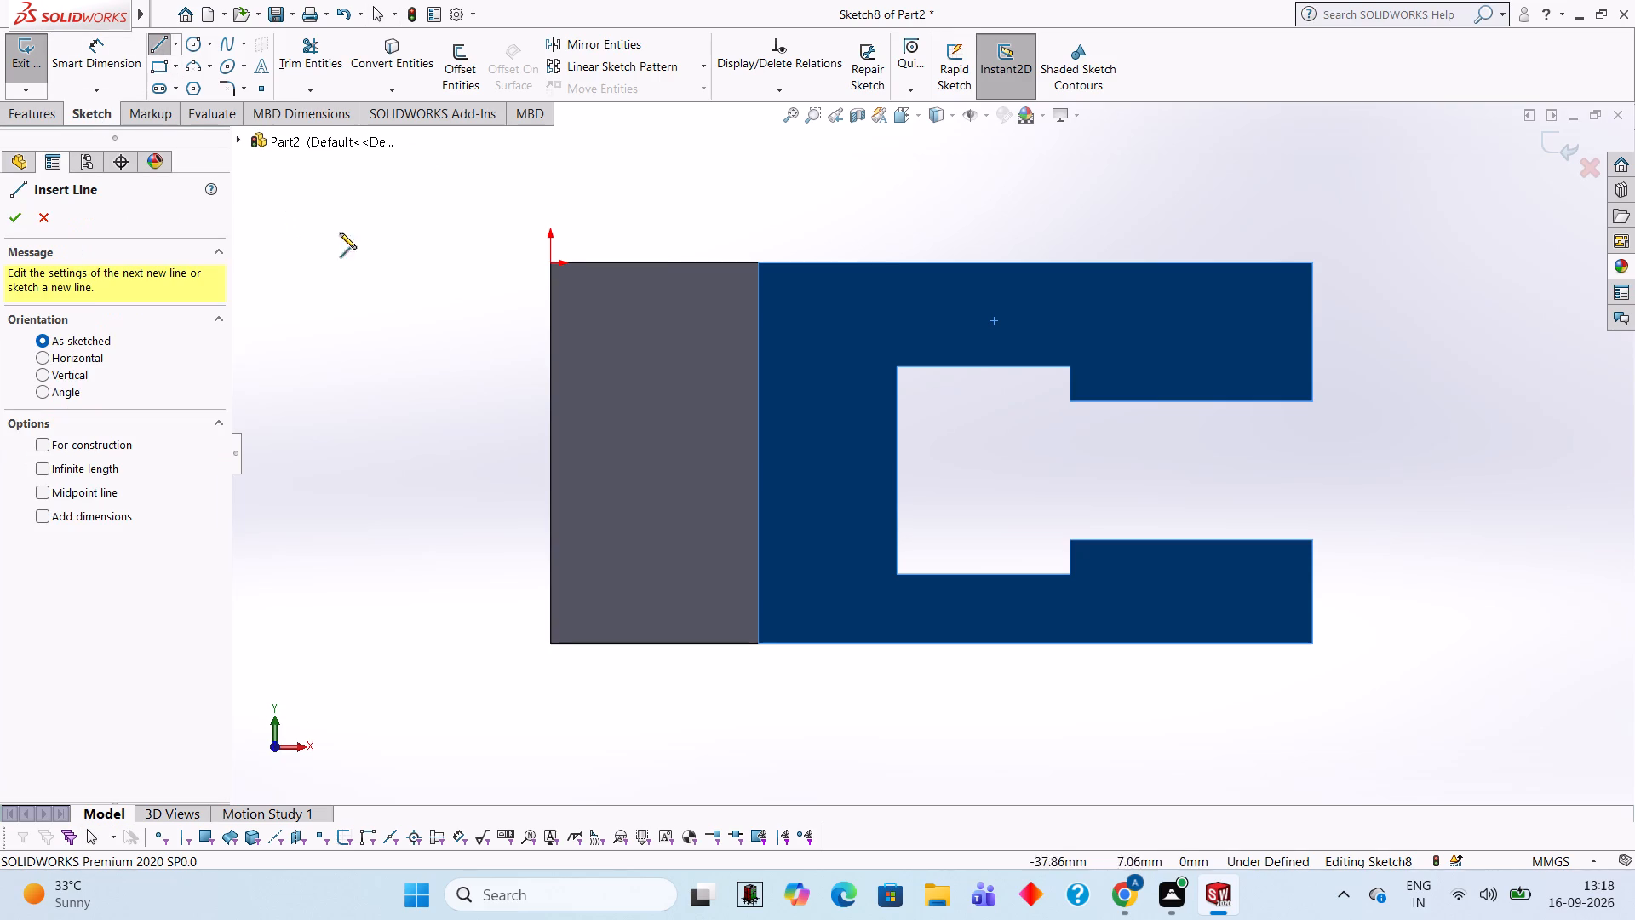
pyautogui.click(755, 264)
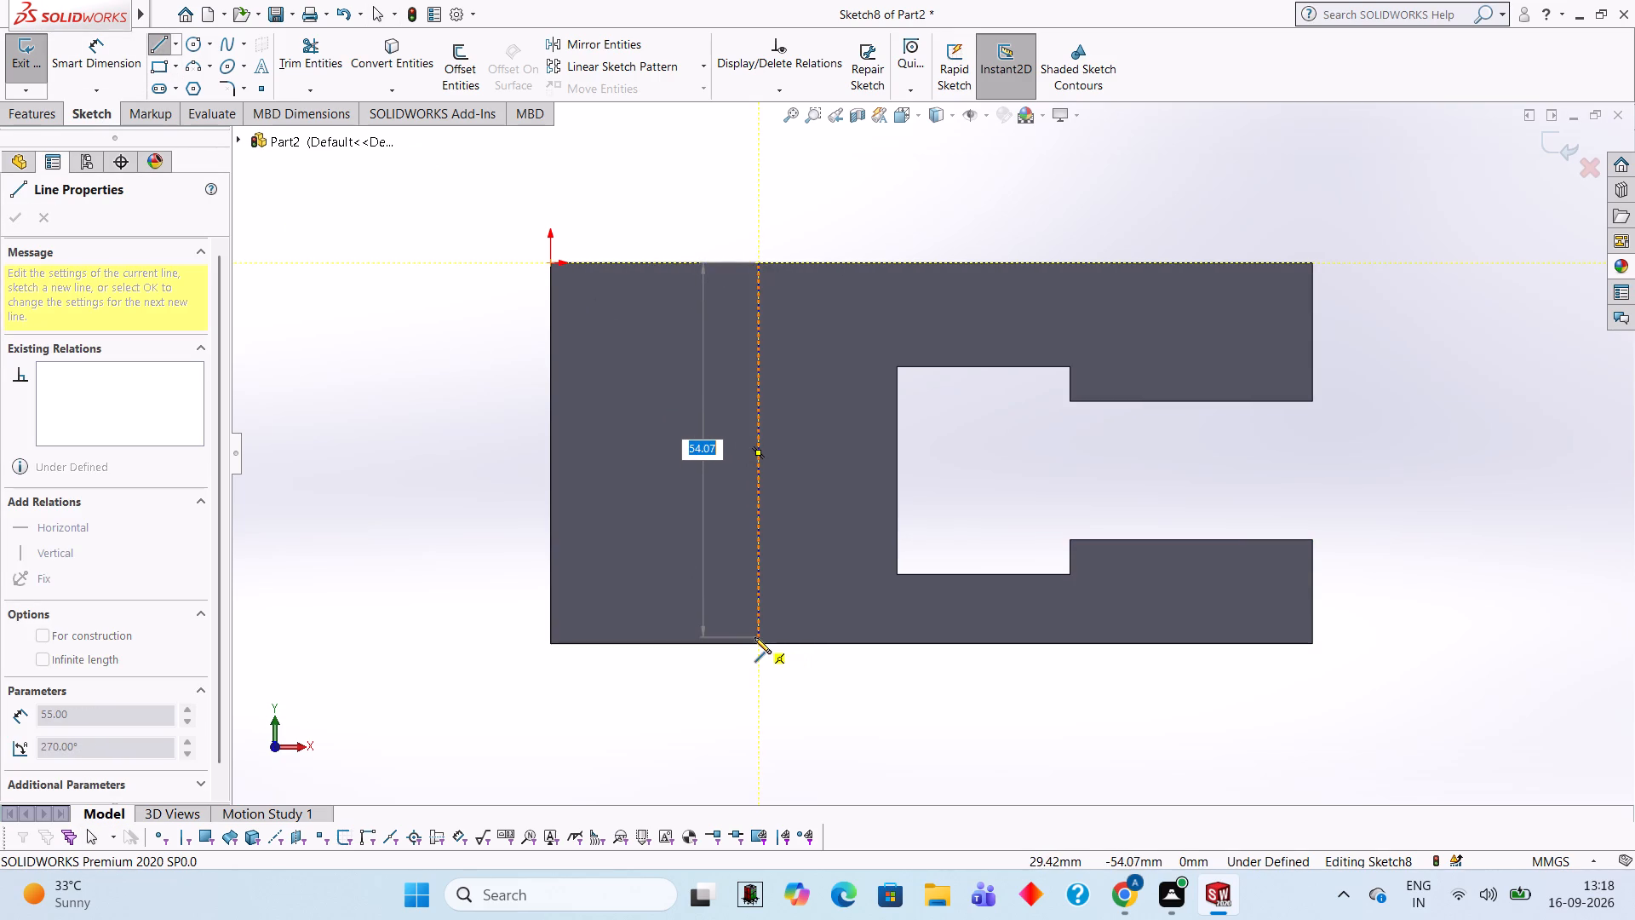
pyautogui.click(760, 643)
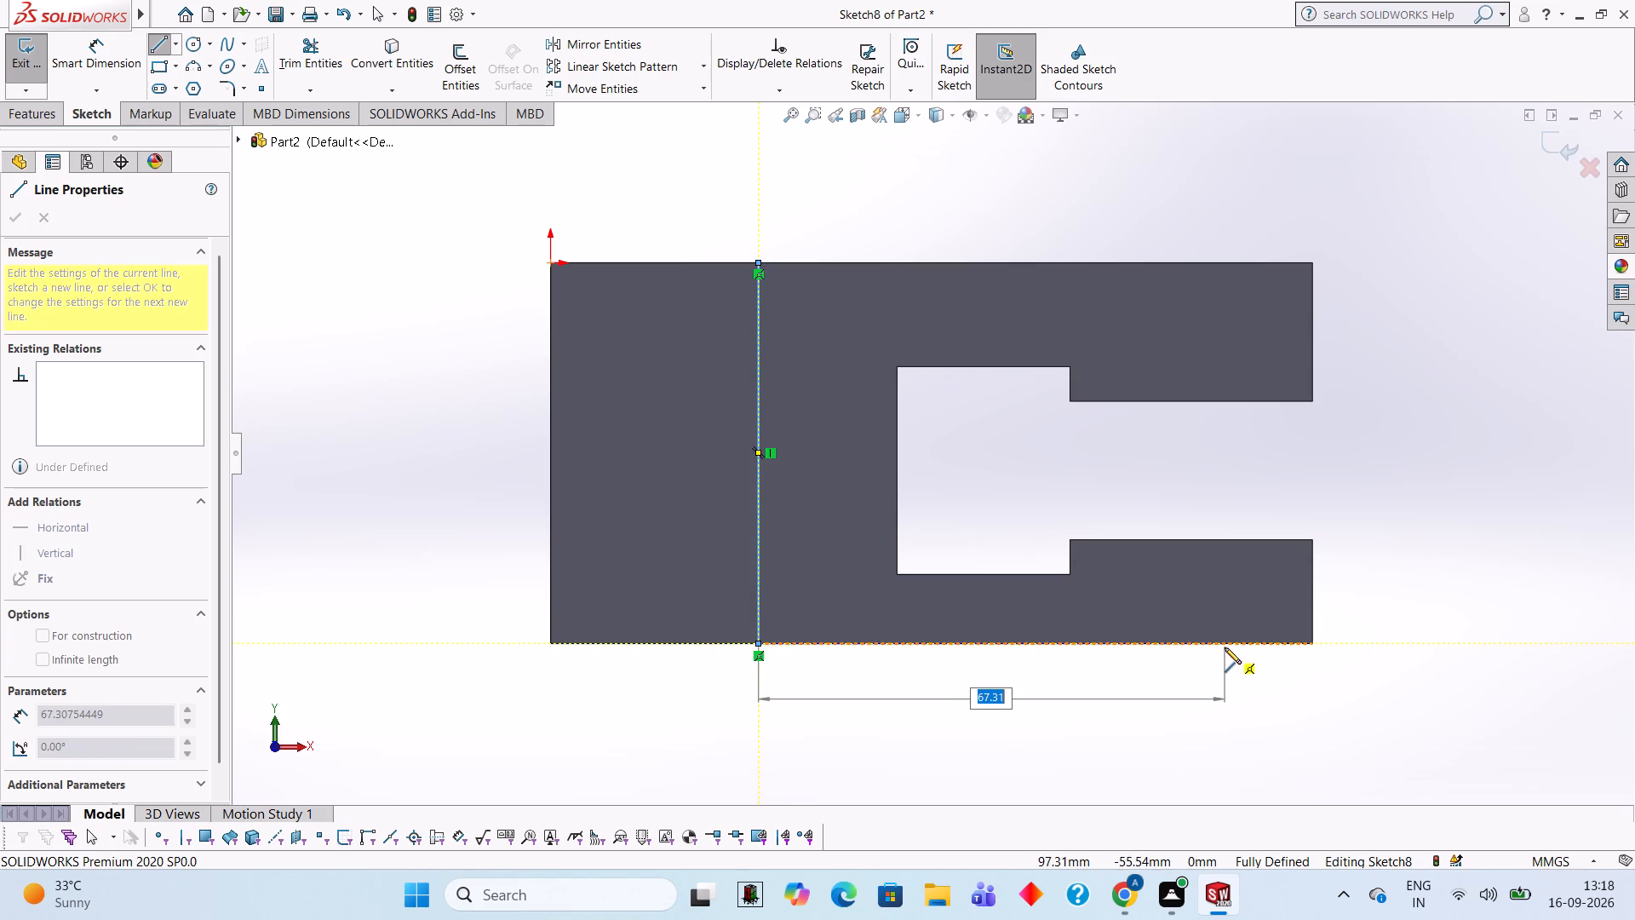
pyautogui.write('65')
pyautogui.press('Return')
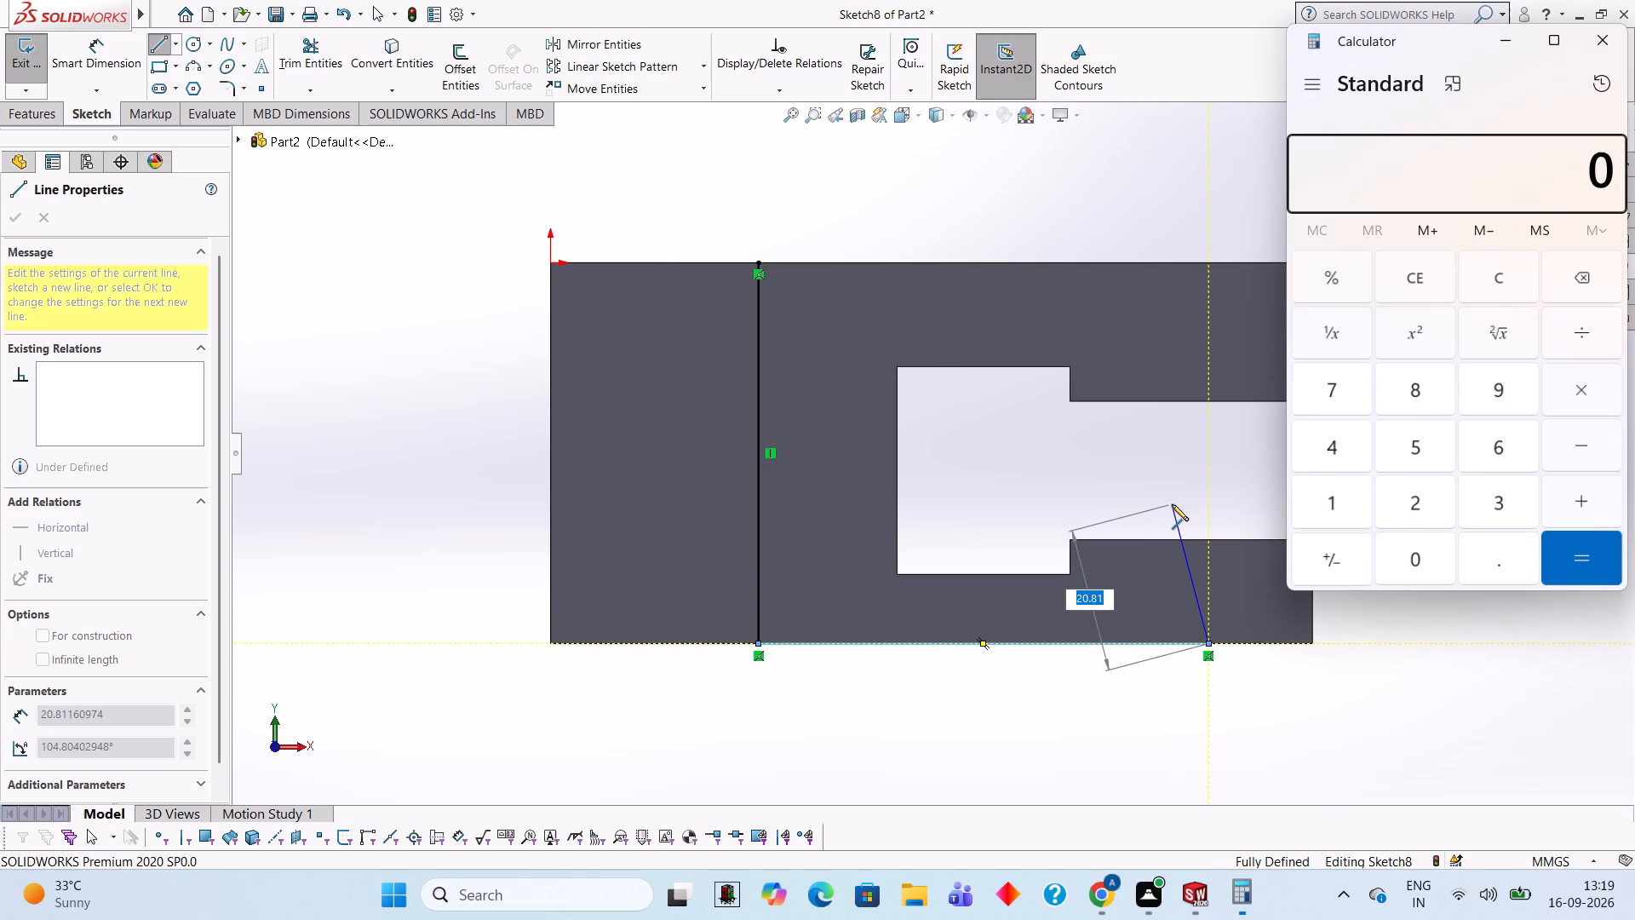
# Calculate 110 - 45 in Calculator and close it.
pyautogui.write('110-')
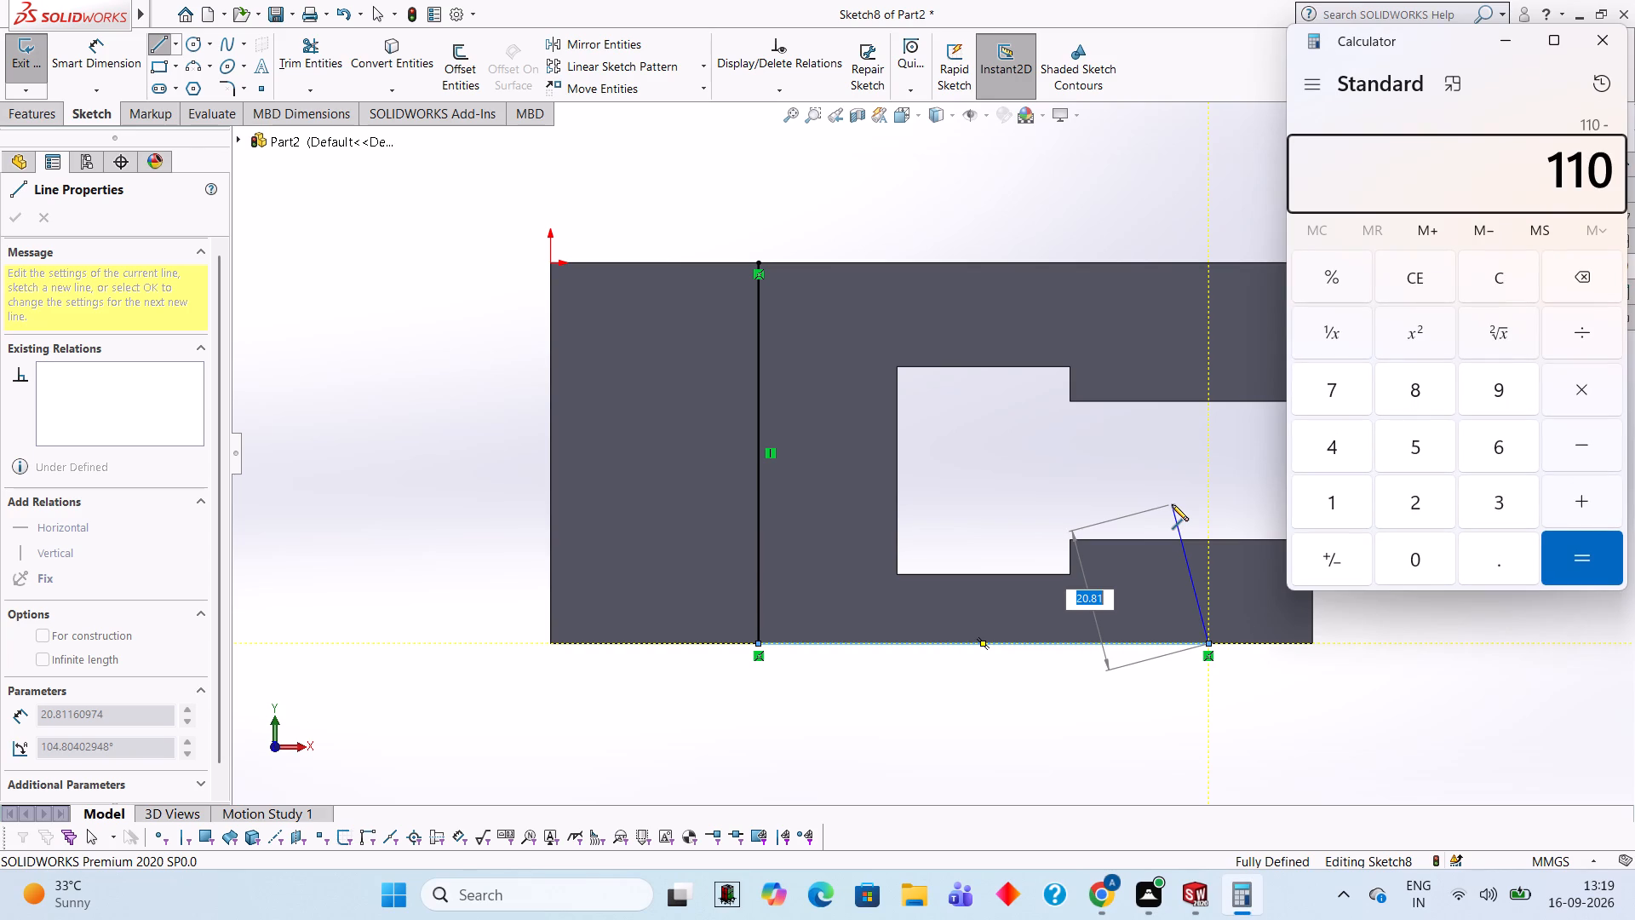
pyautogui.write('45')
pyautogui.press('Return')
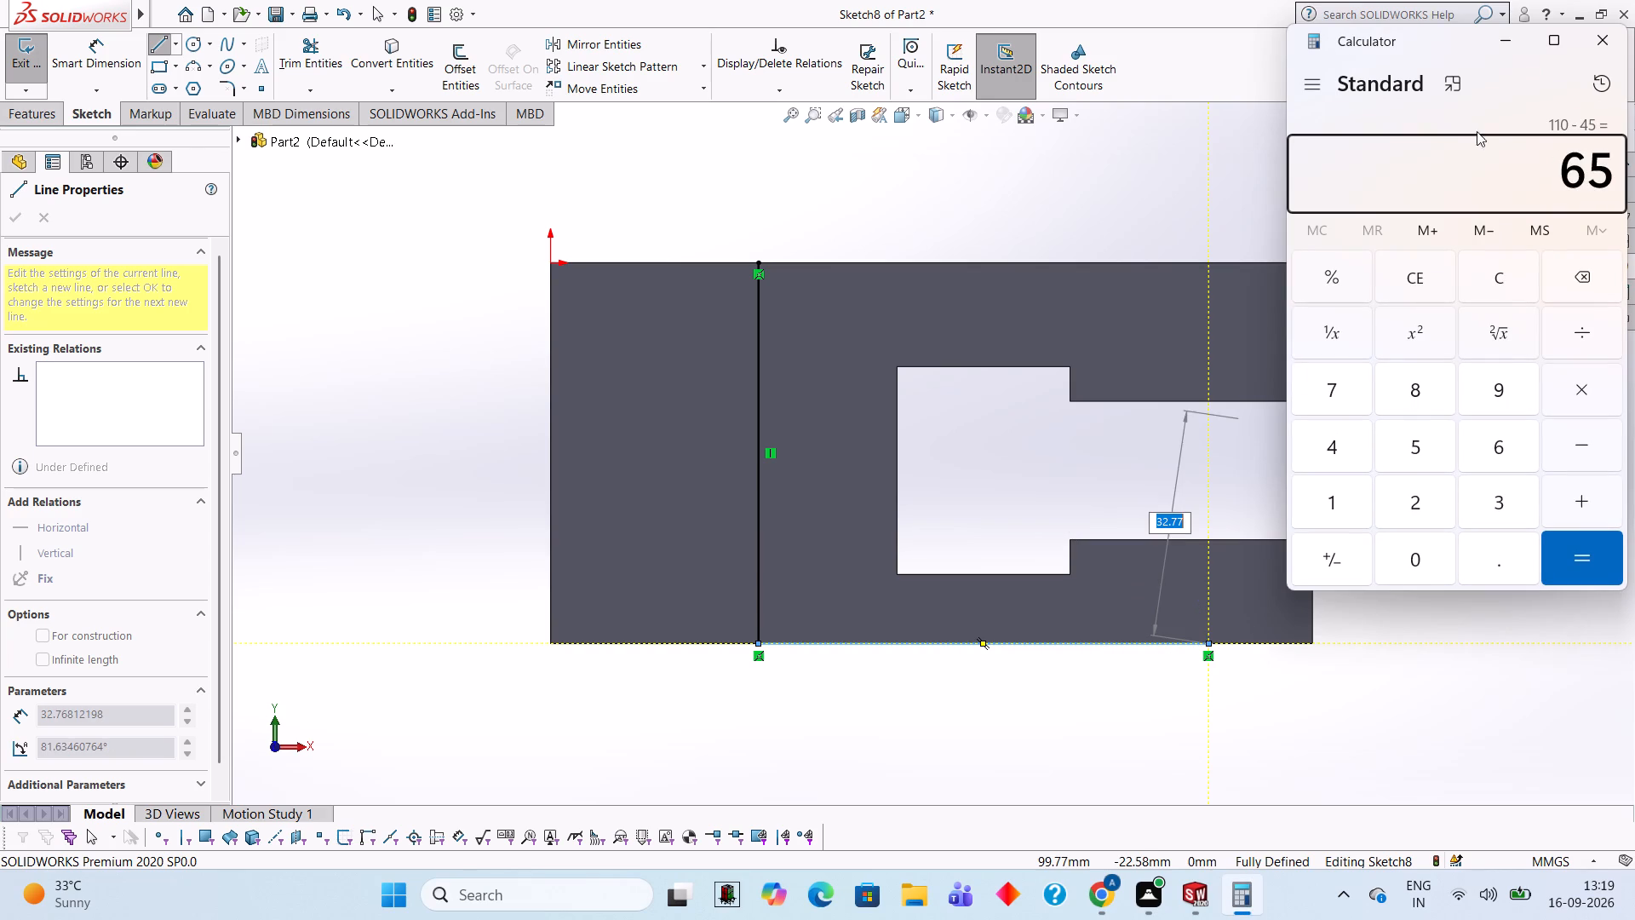
pyautogui.click(1597, 34)
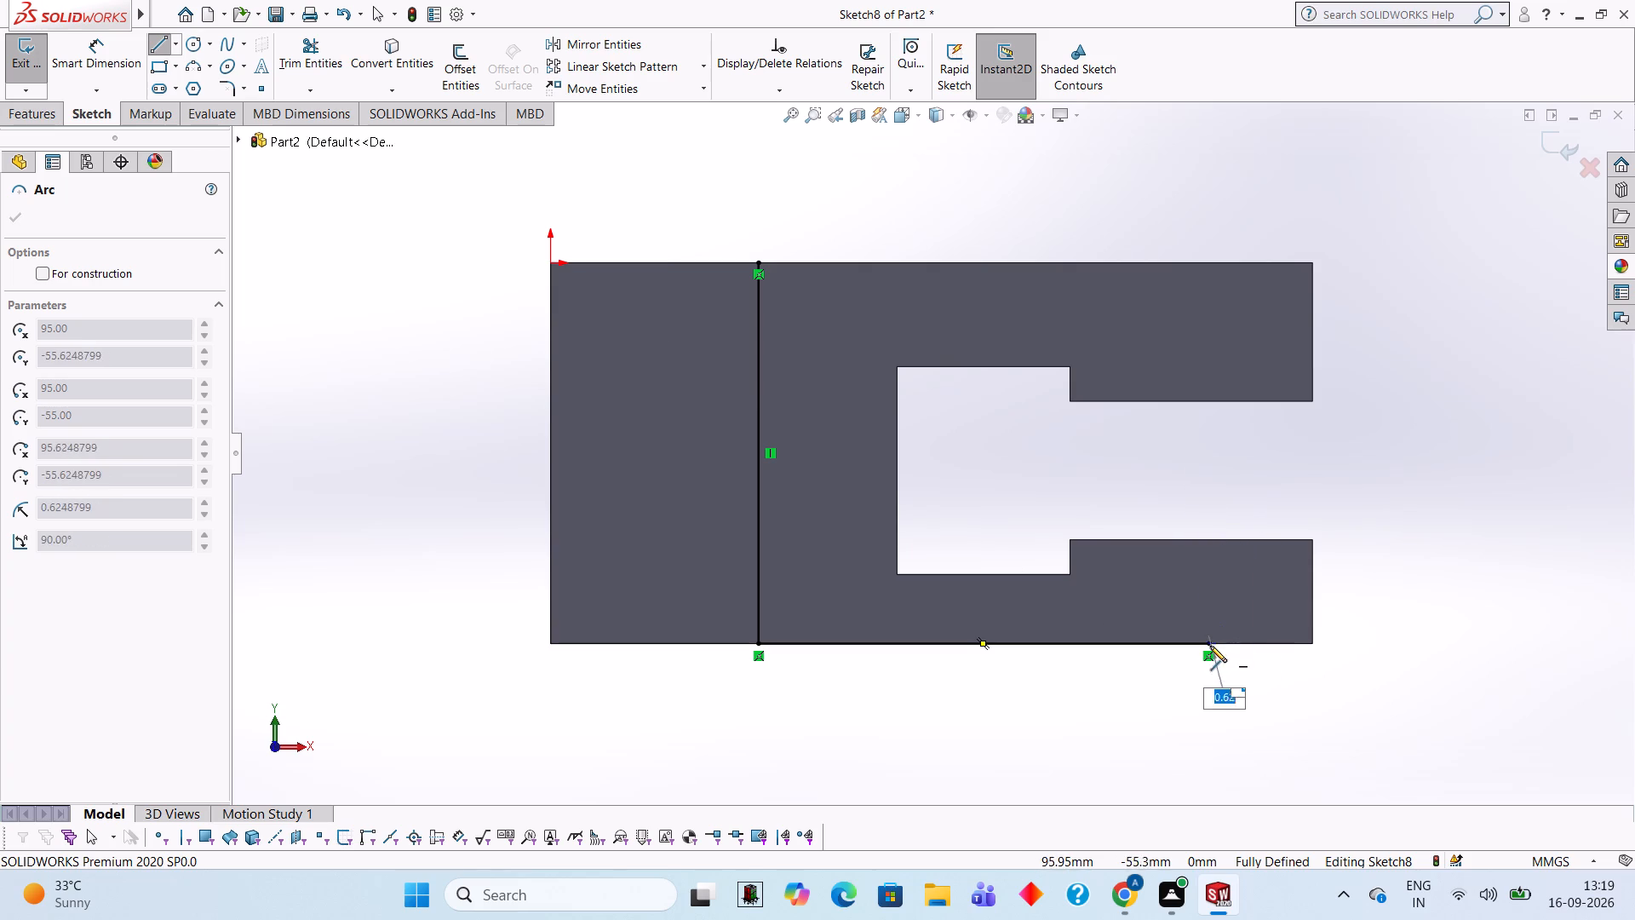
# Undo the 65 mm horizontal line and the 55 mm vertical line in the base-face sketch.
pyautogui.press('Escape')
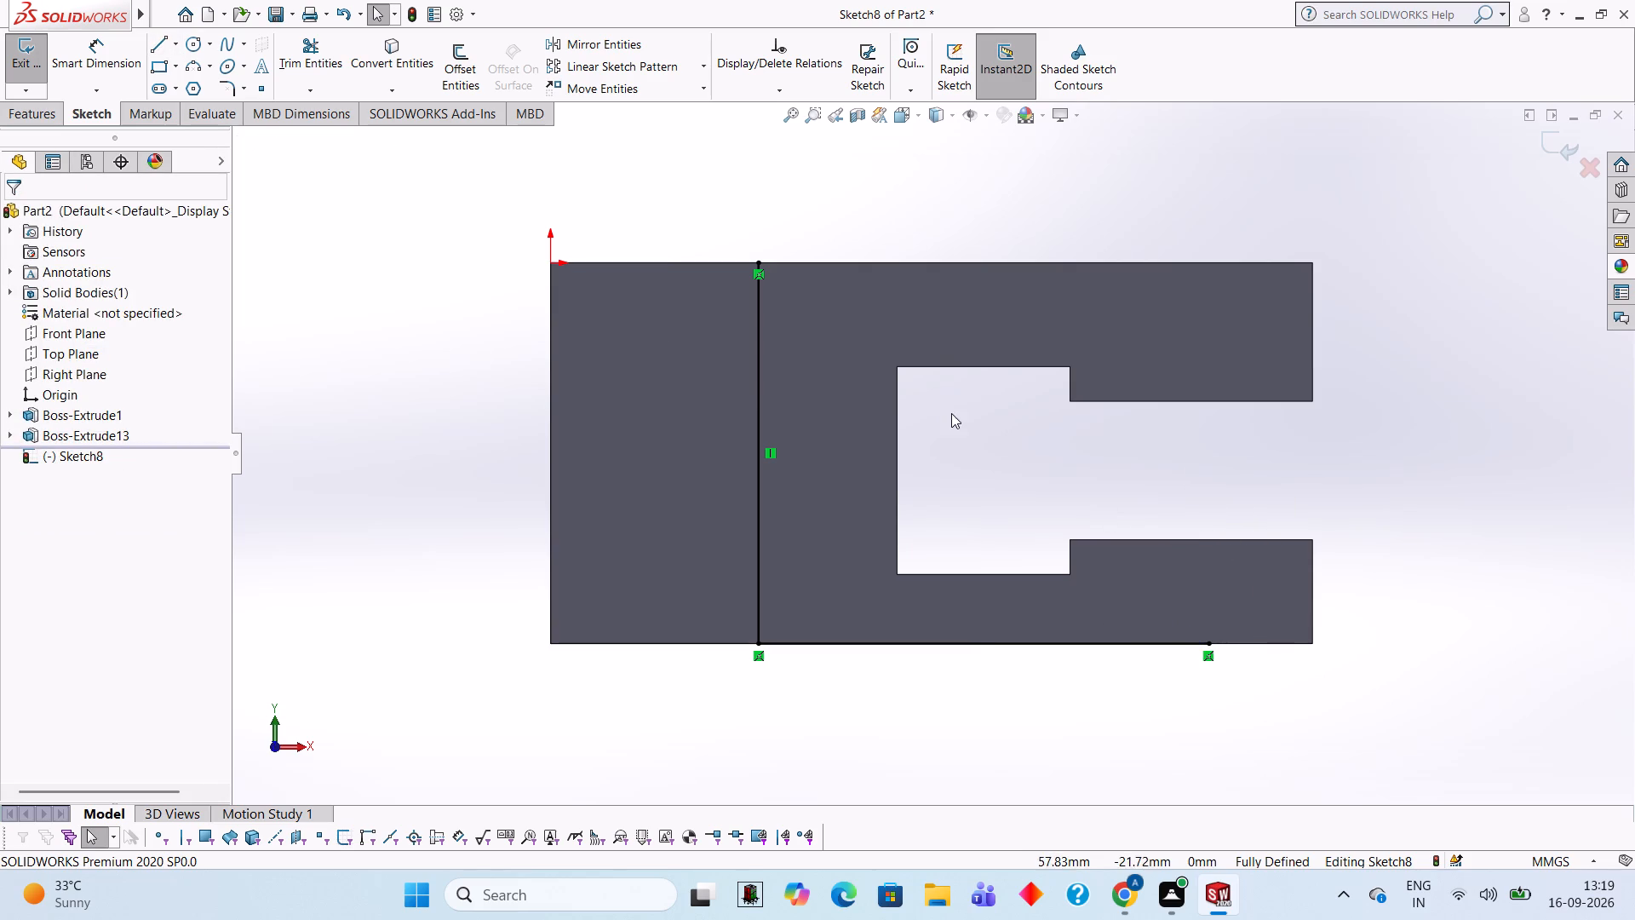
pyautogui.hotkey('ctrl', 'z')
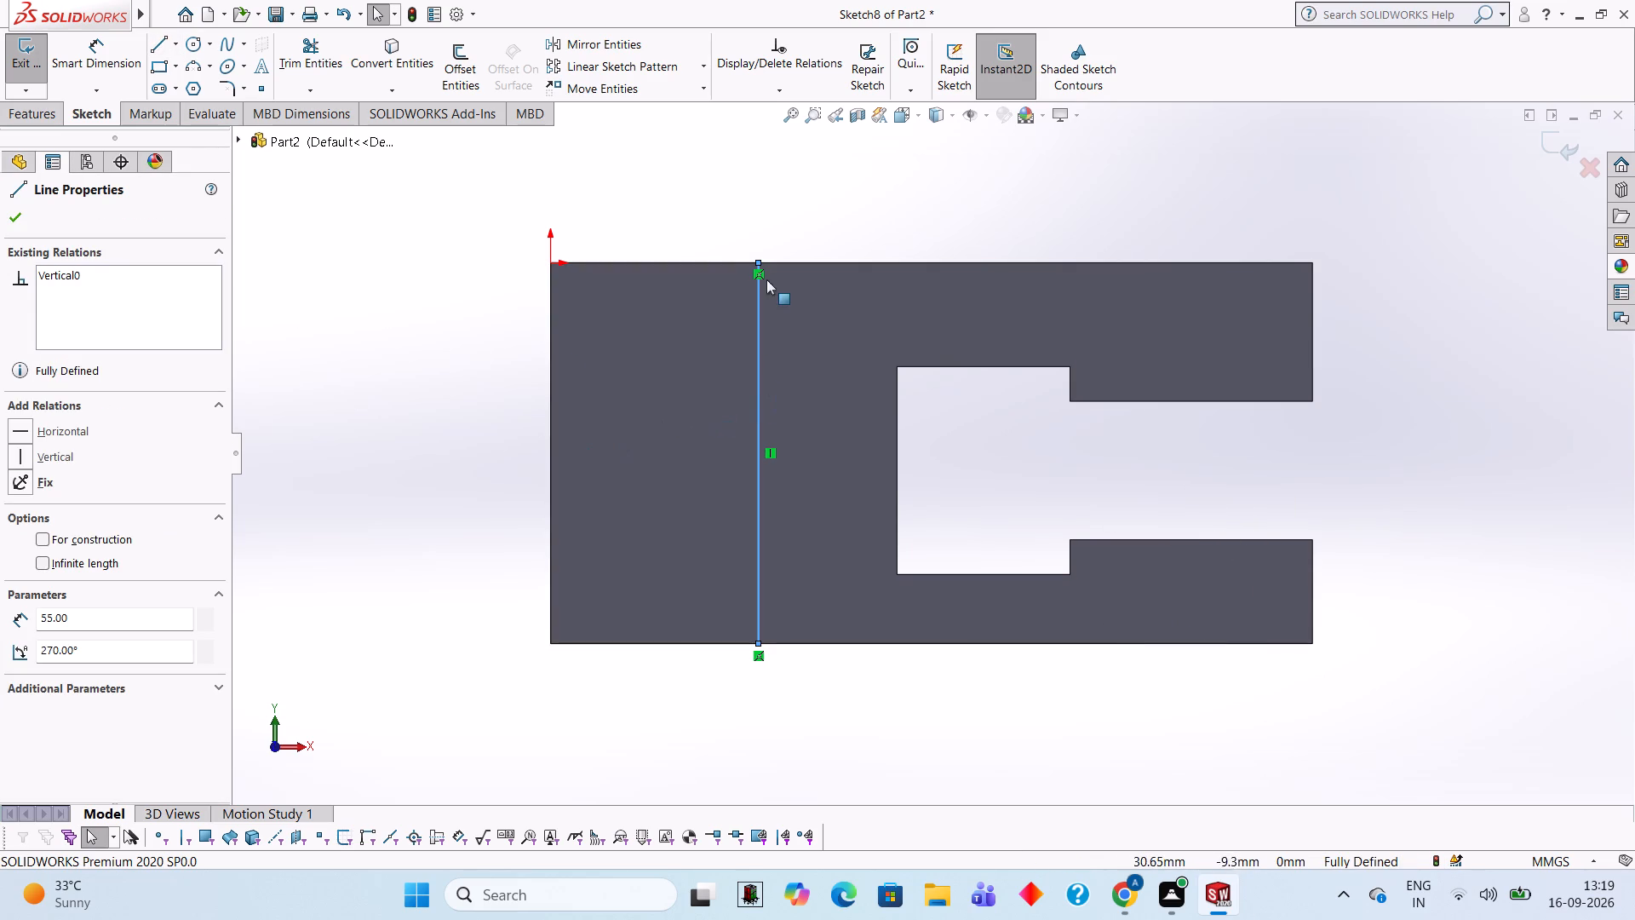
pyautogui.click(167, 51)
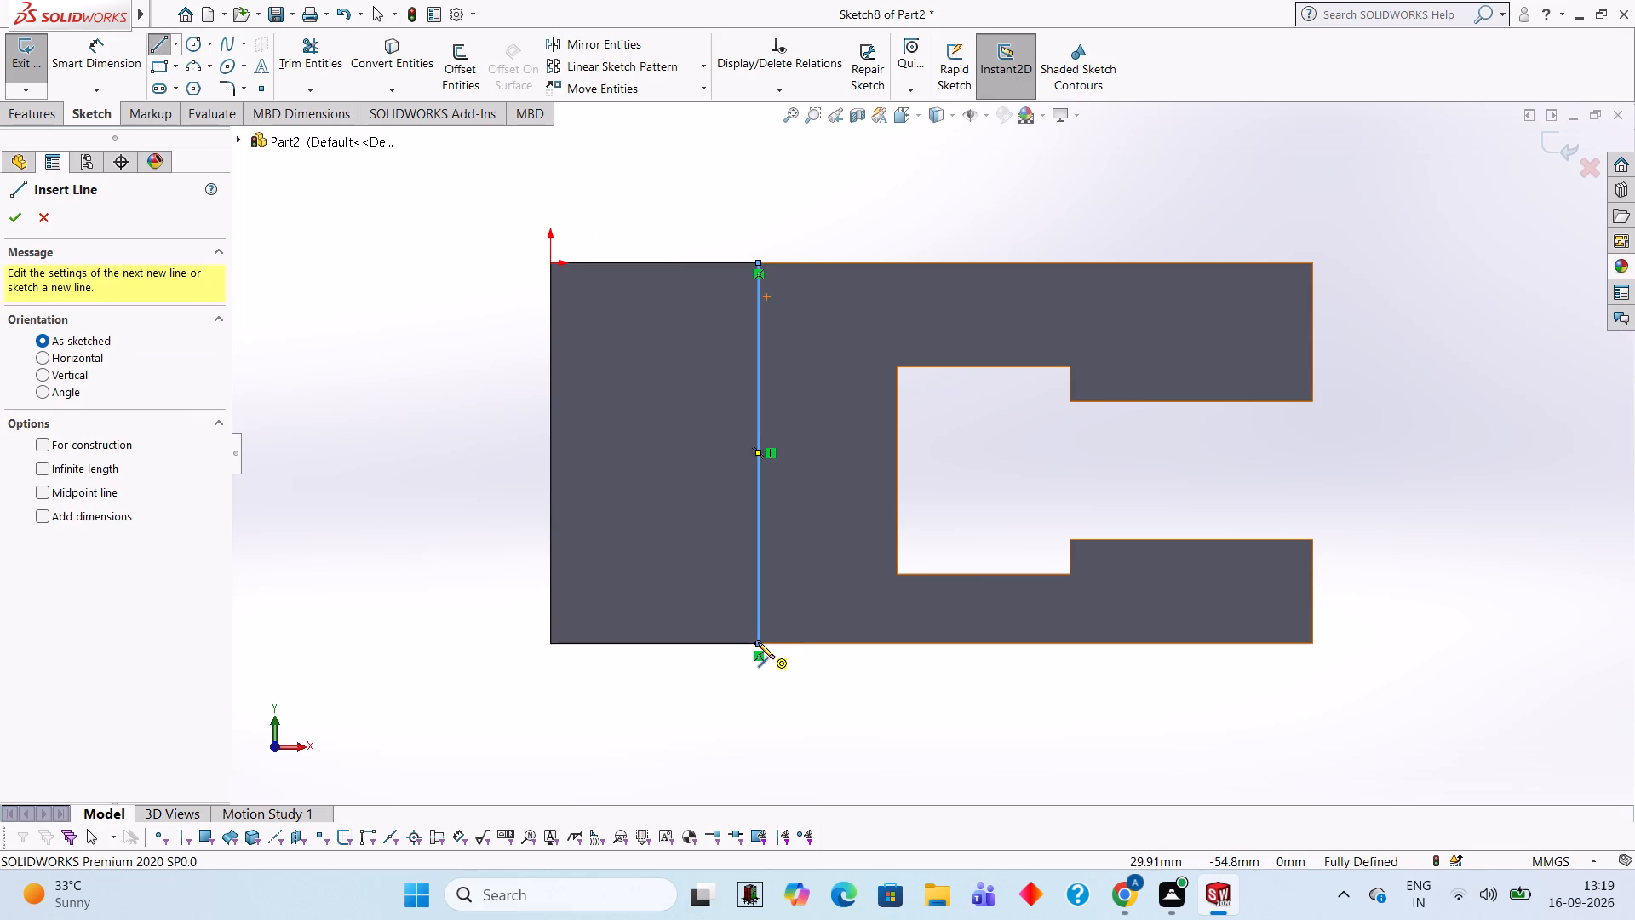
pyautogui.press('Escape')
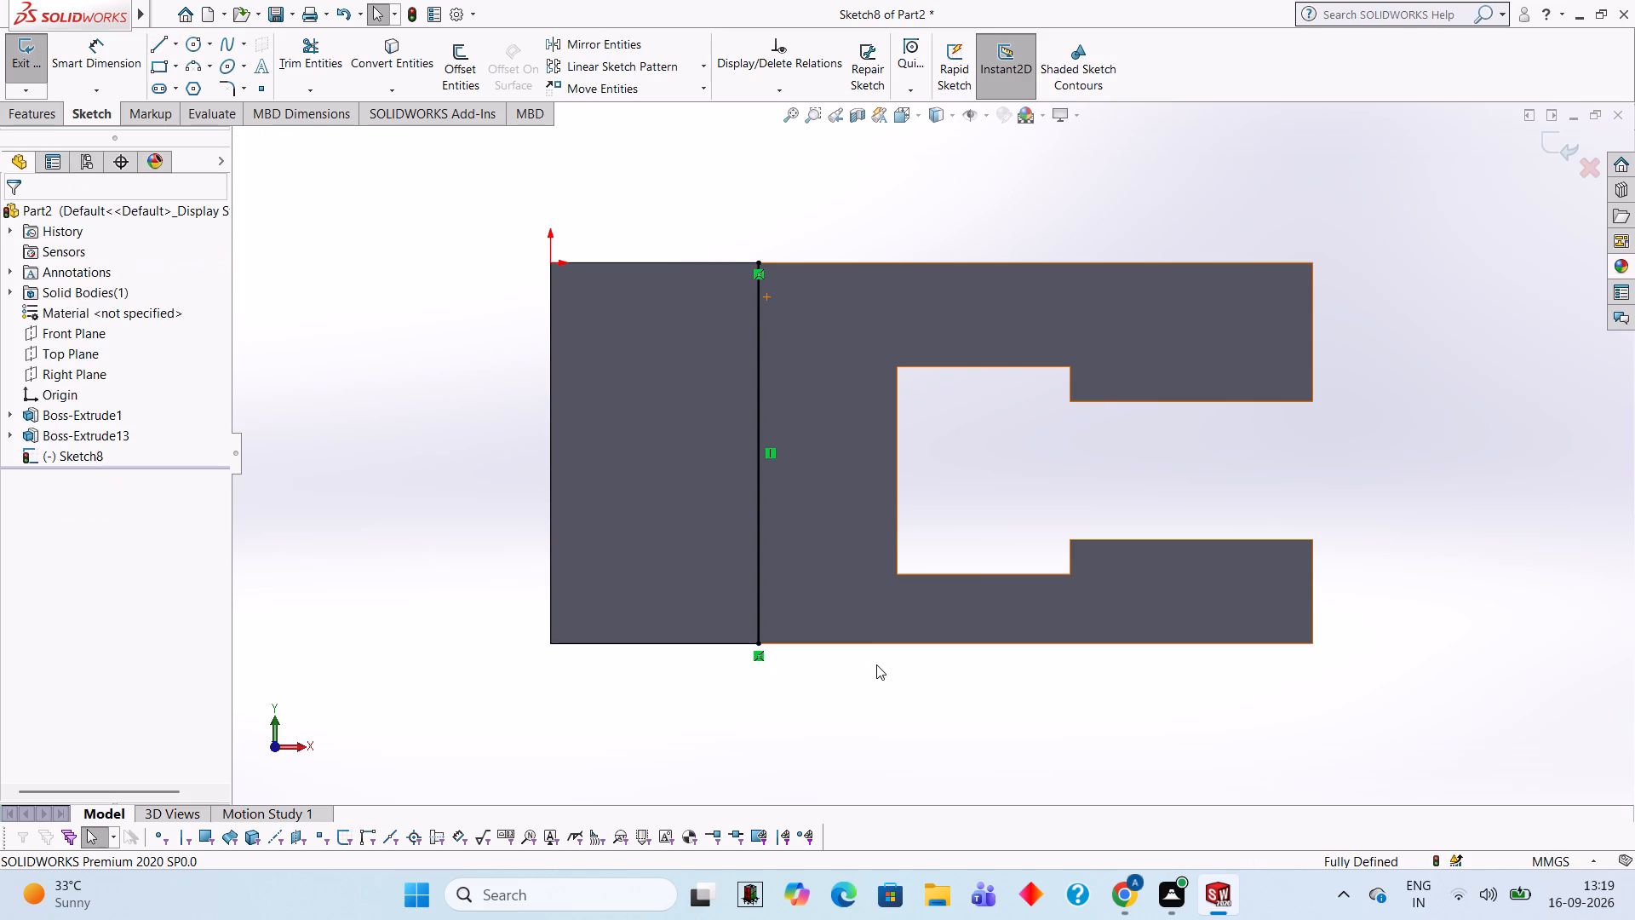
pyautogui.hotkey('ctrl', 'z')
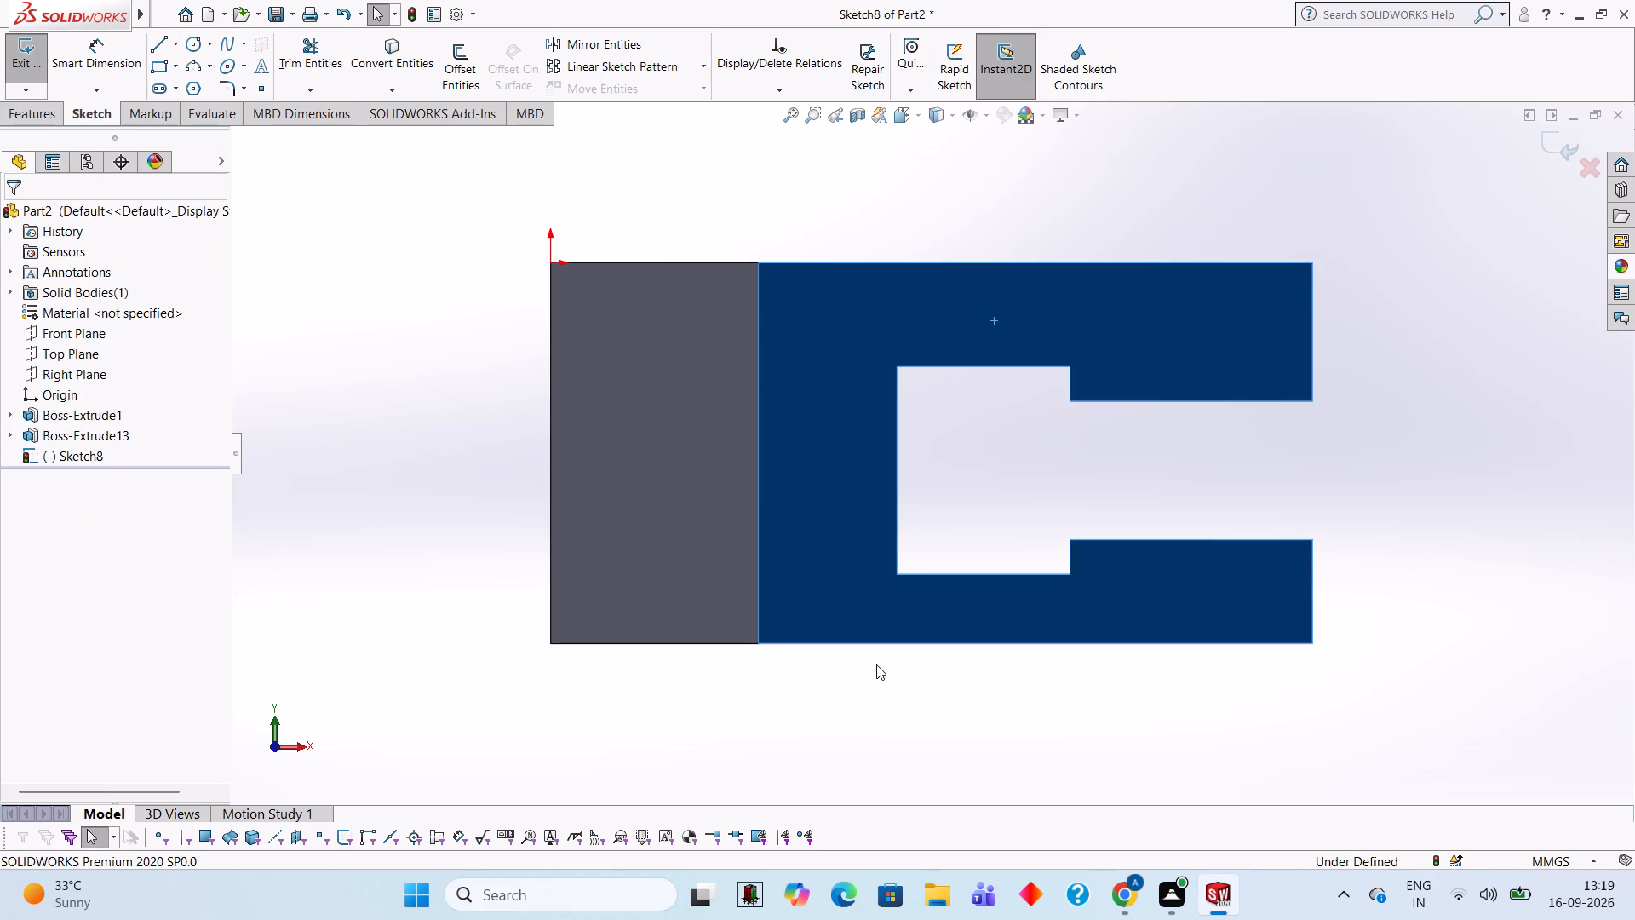
# Redraw the 55 mm vertical line along the end block's inner edge and the 65 mm line along the base's lower edge.
pyautogui.click(158, 39)
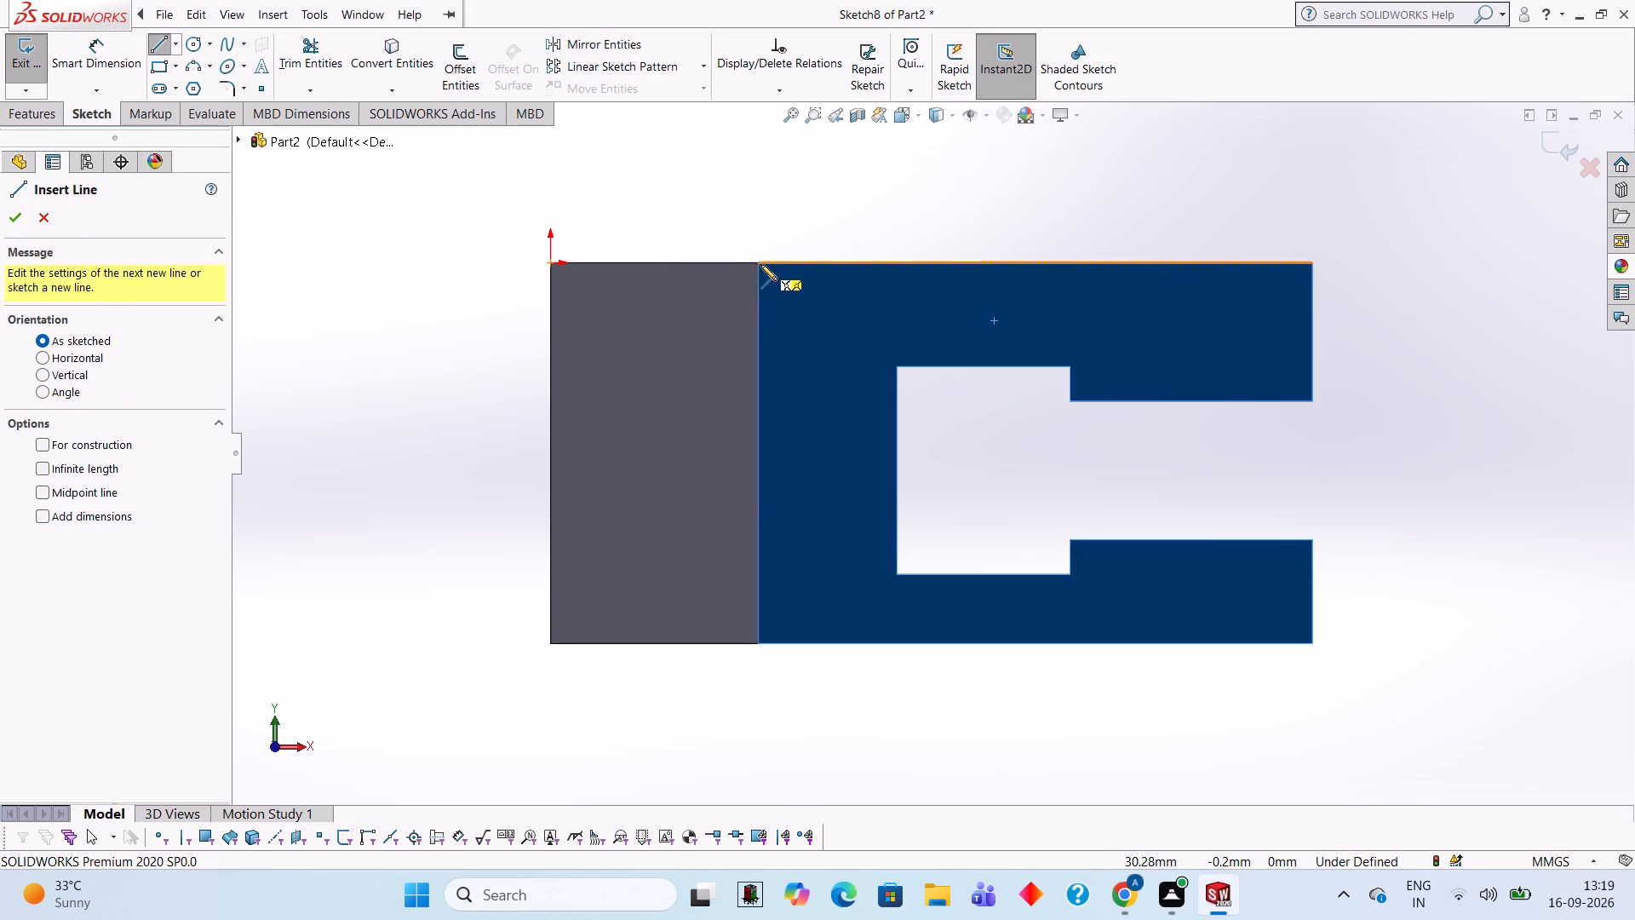
pyautogui.click(760, 264)
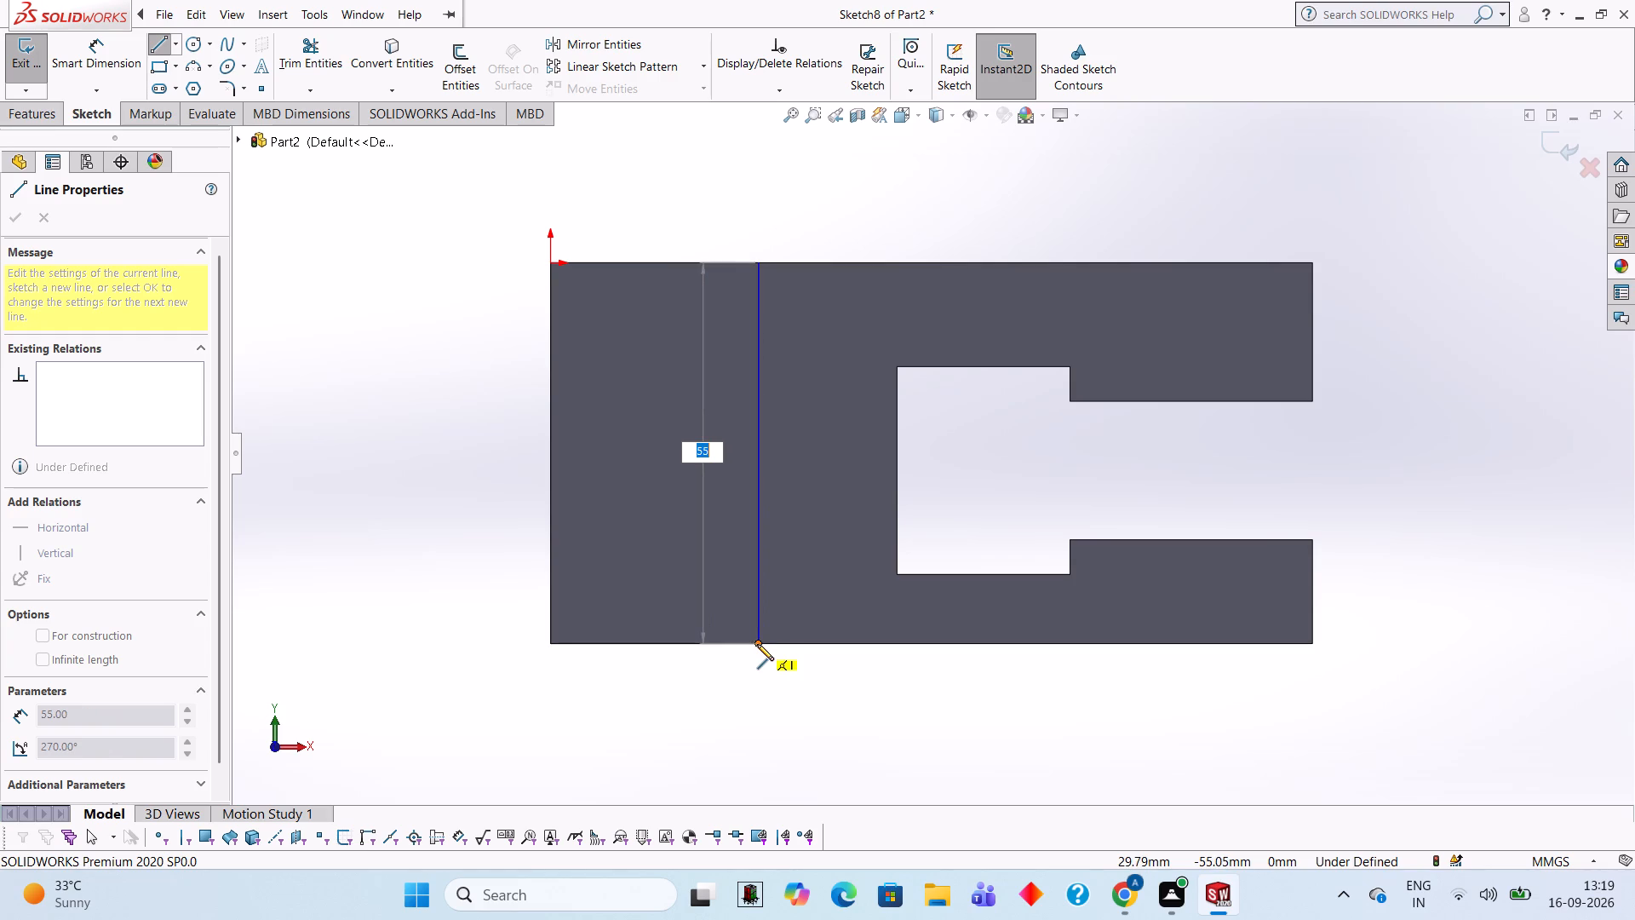
pyautogui.click(757, 644)
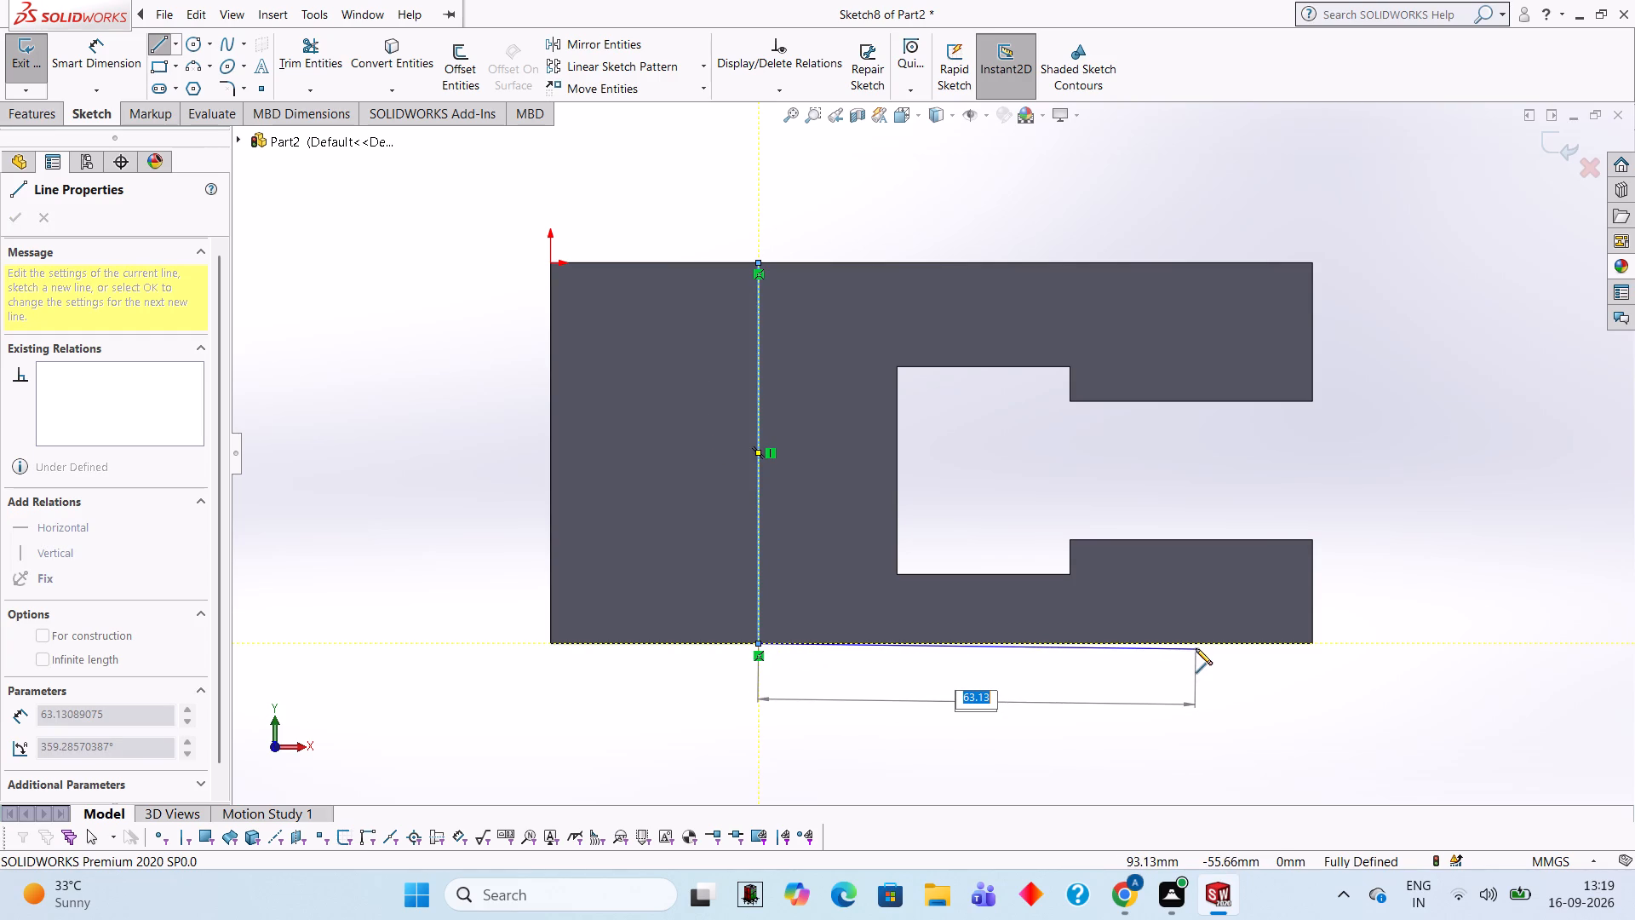
pyautogui.write('65')
pyautogui.press('Return')
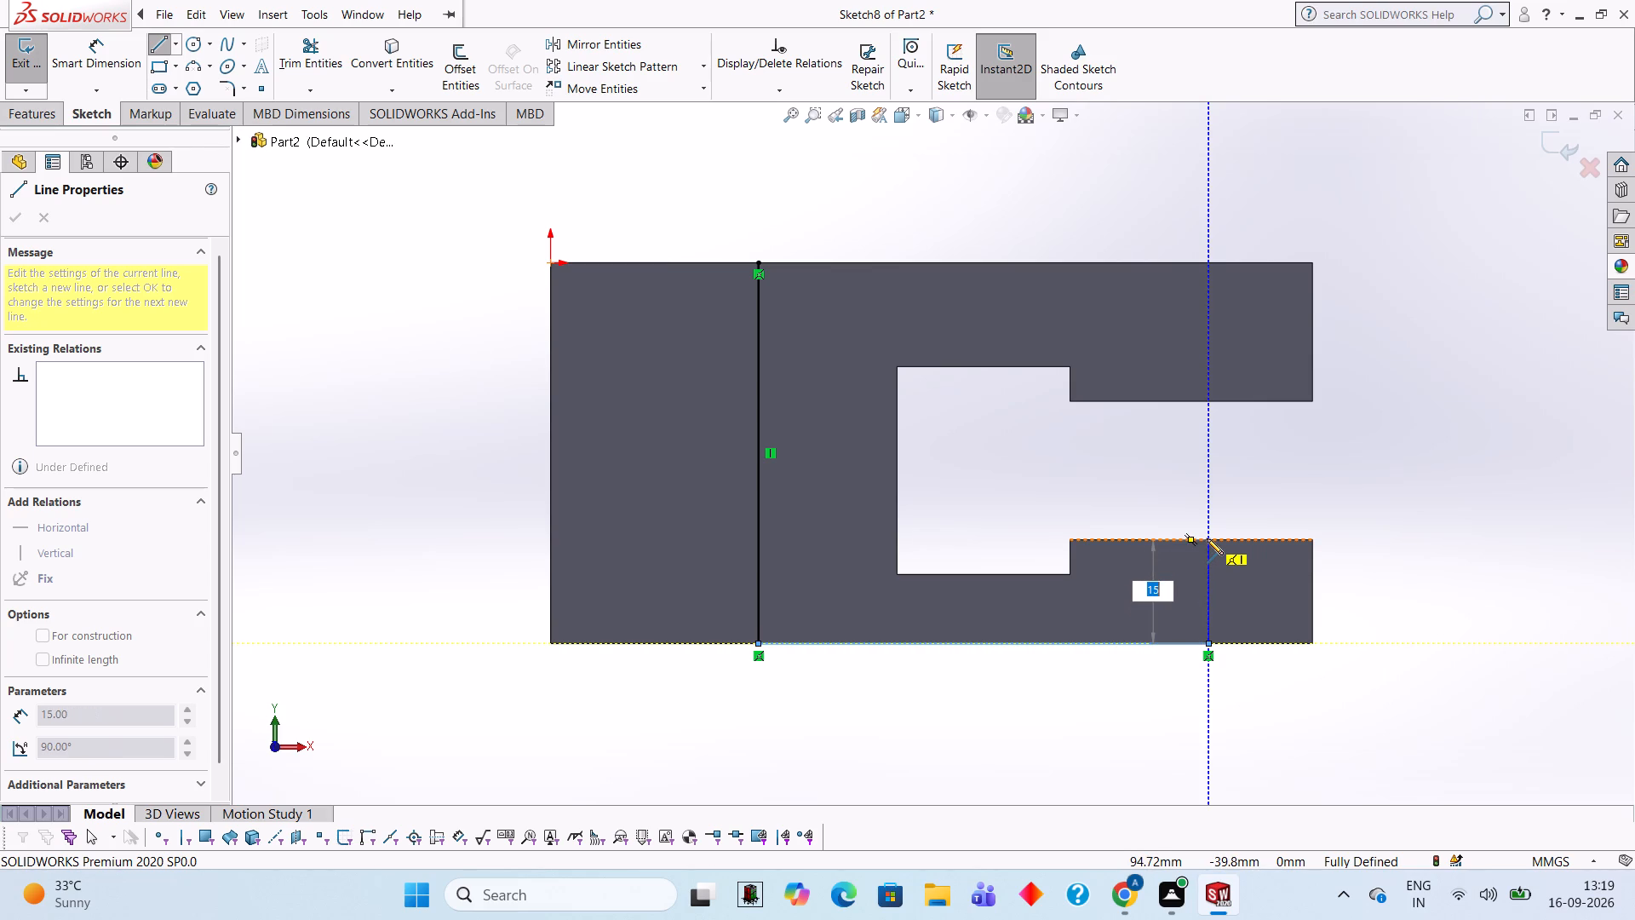
# Continue the profile with a 15 mm line across the lower arm, a 20 mm line along its inner edge, and lines tracing the slot to the upper arm.
pyautogui.click(1207, 538)
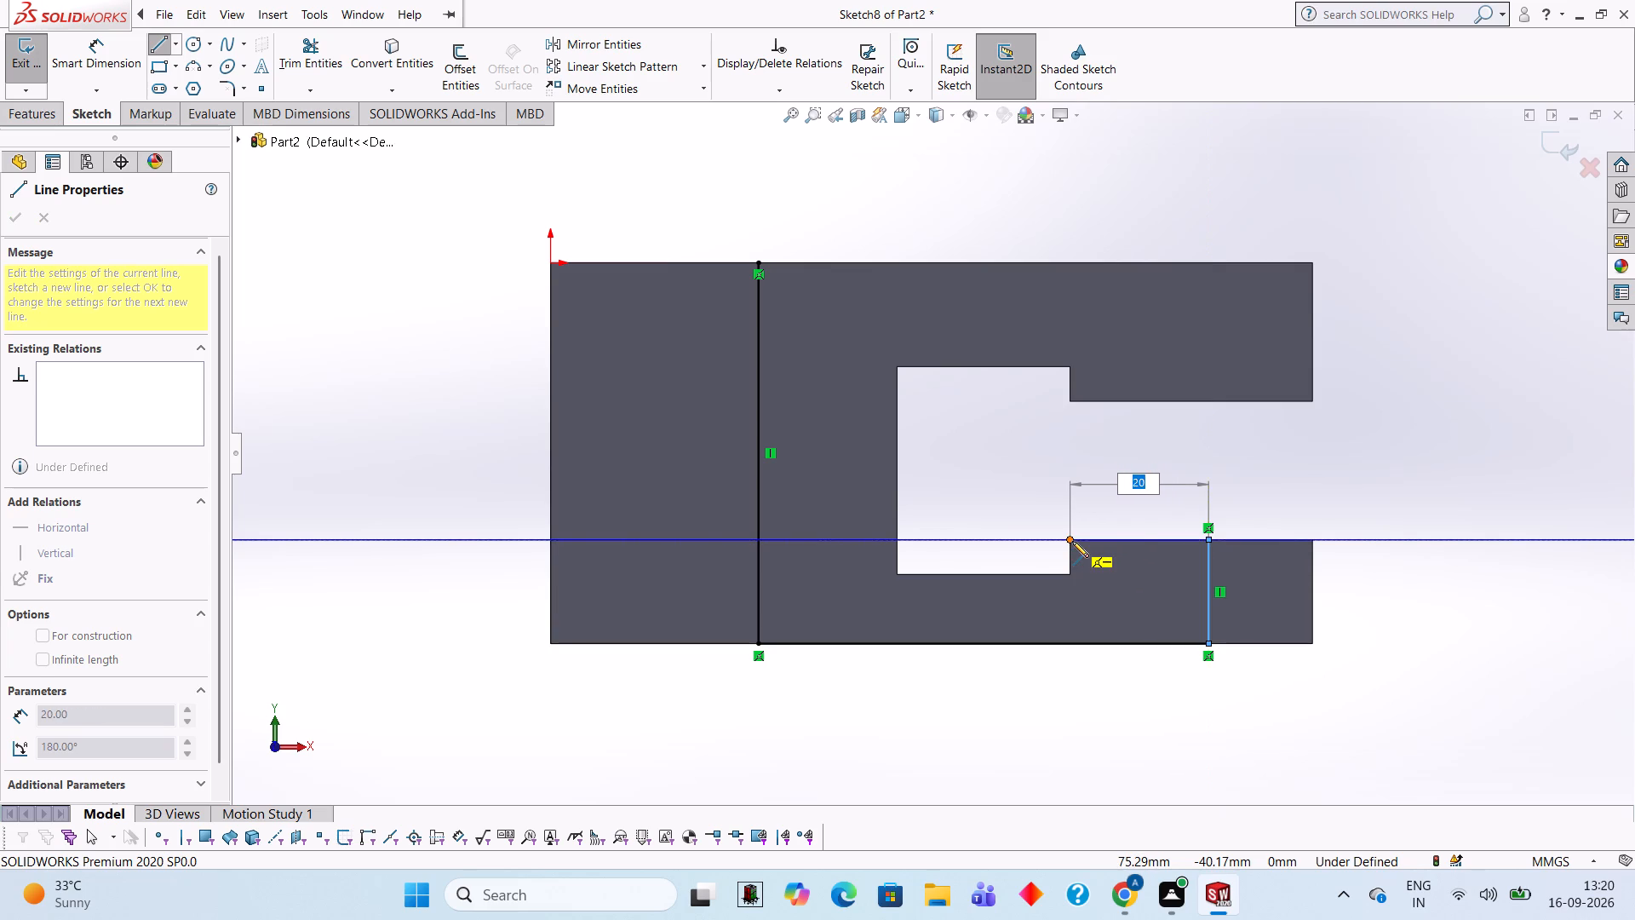
pyautogui.click(1072, 541)
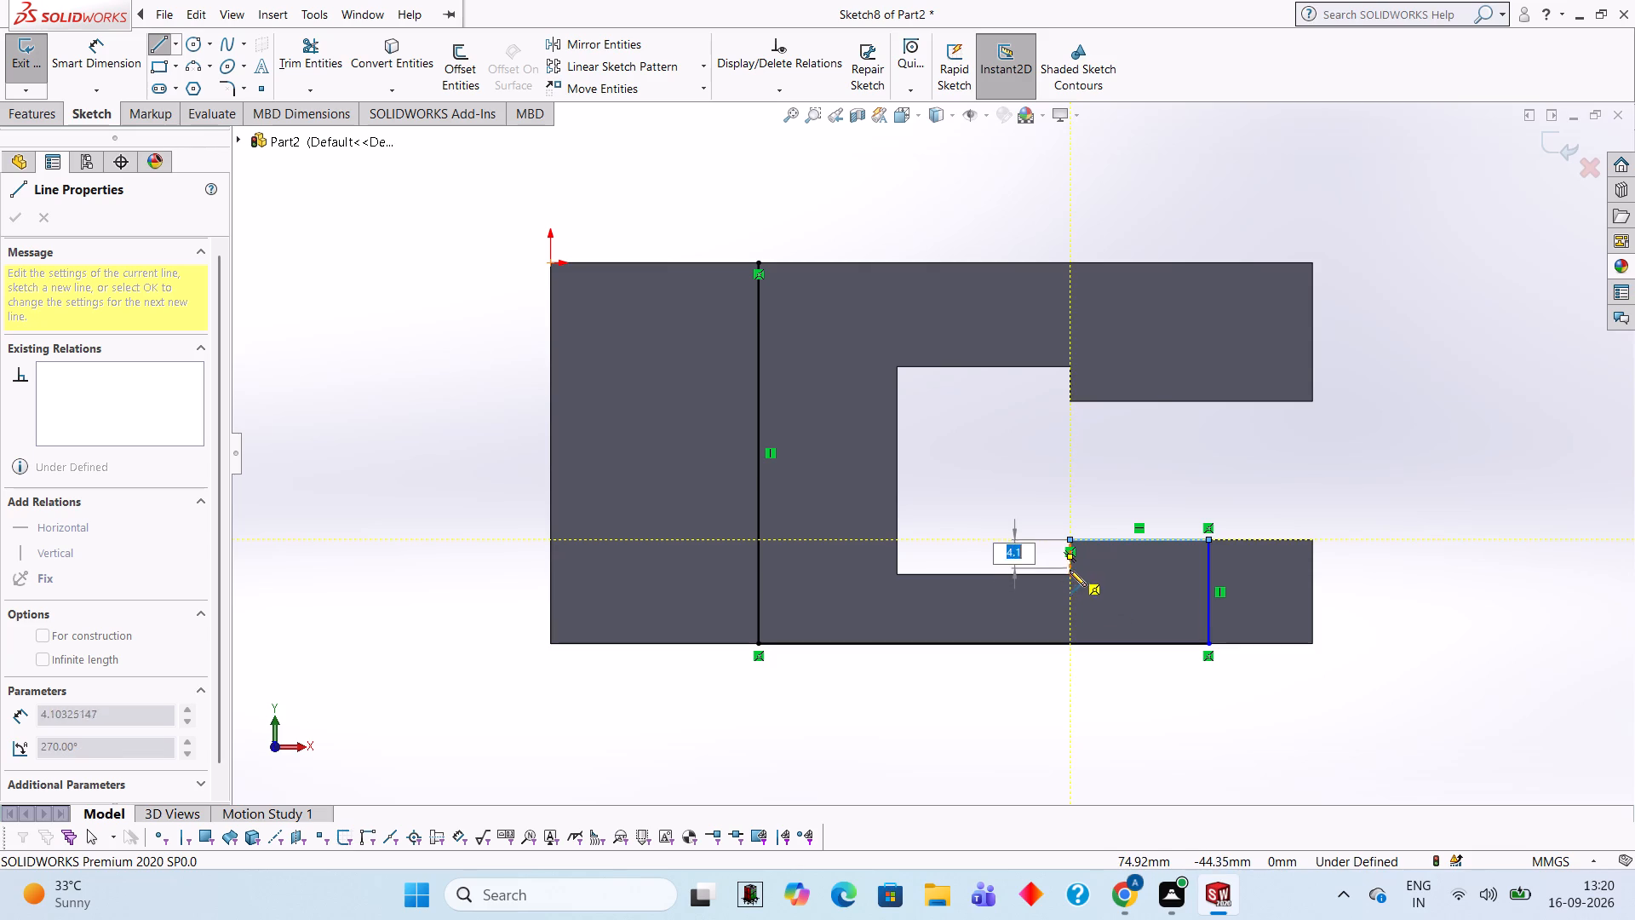
pyautogui.click(1070, 575)
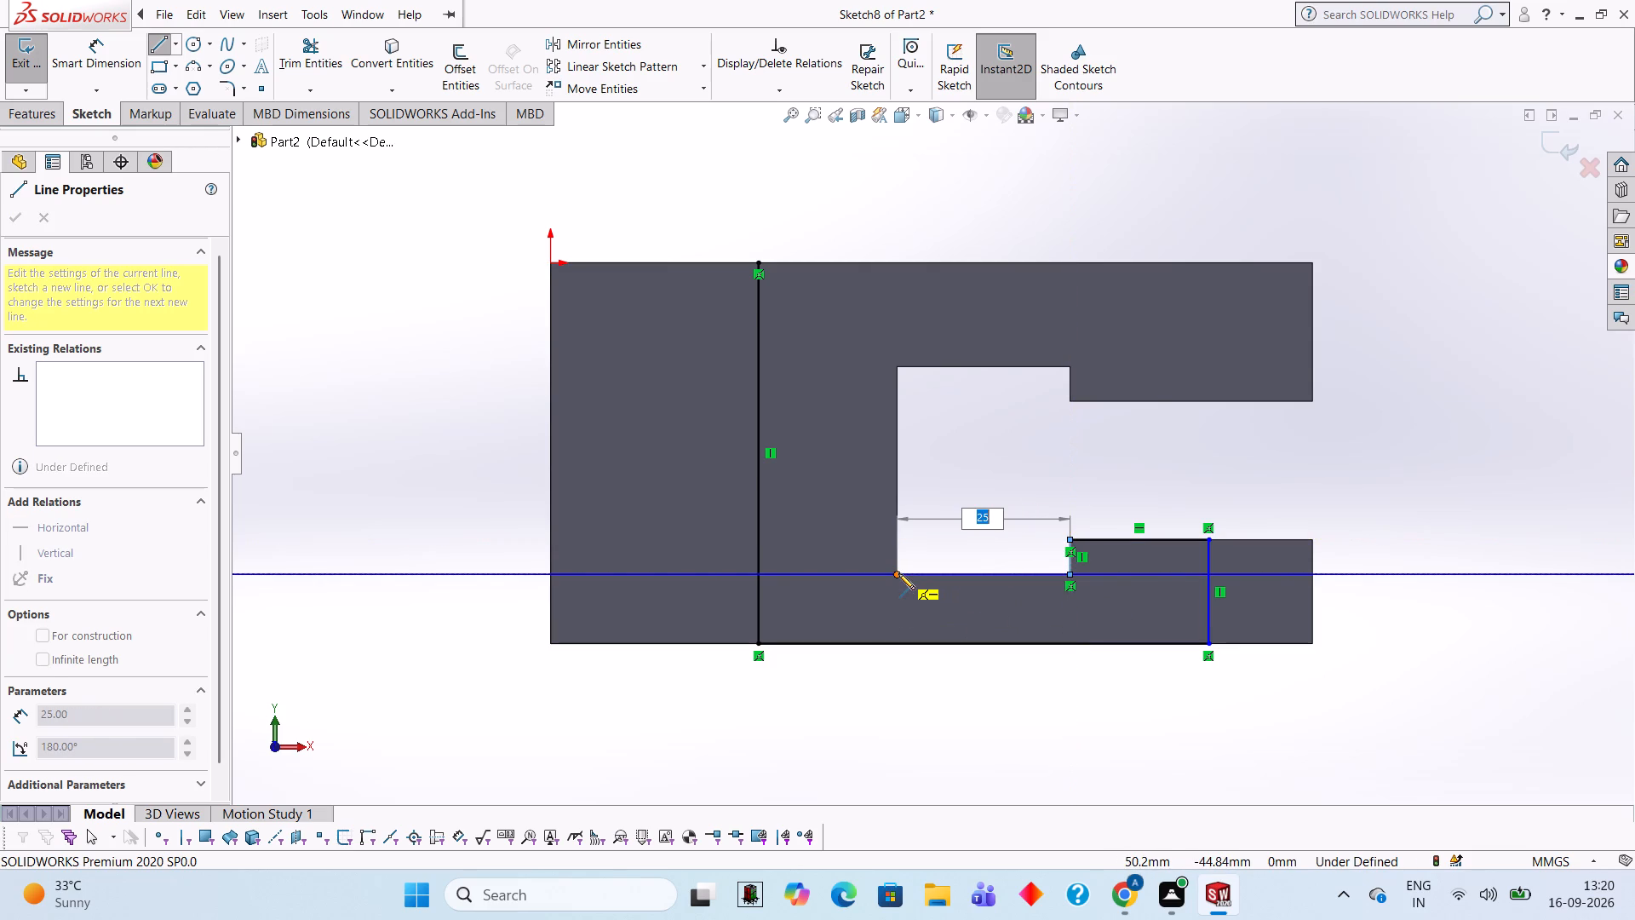
pyautogui.click(898, 573)
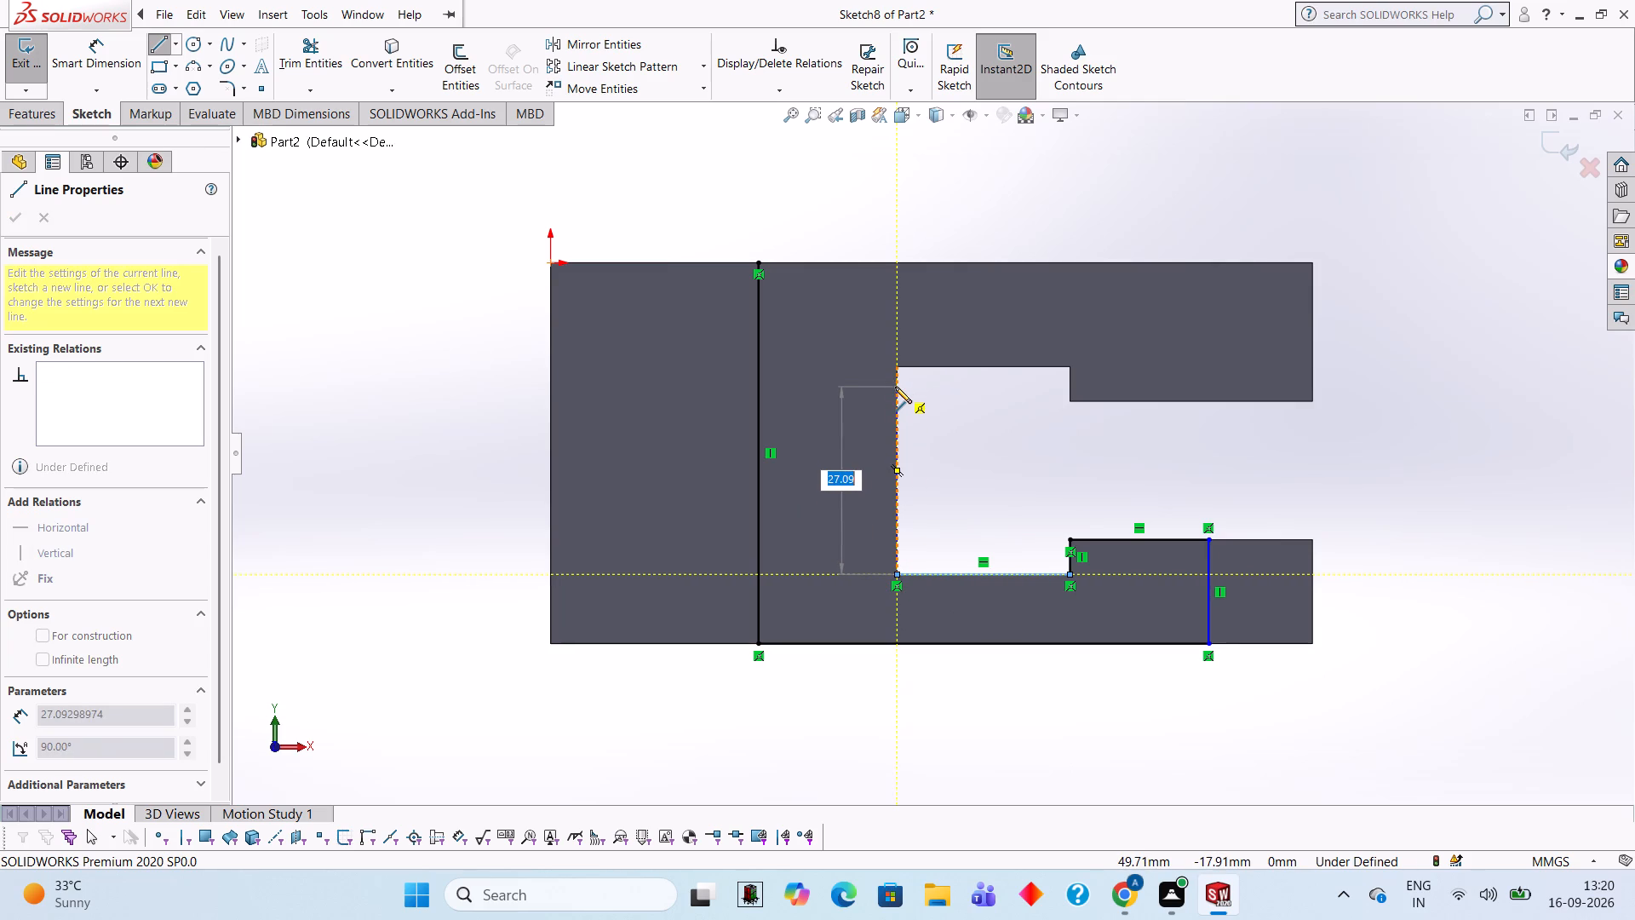
pyautogui.click(895, 365)
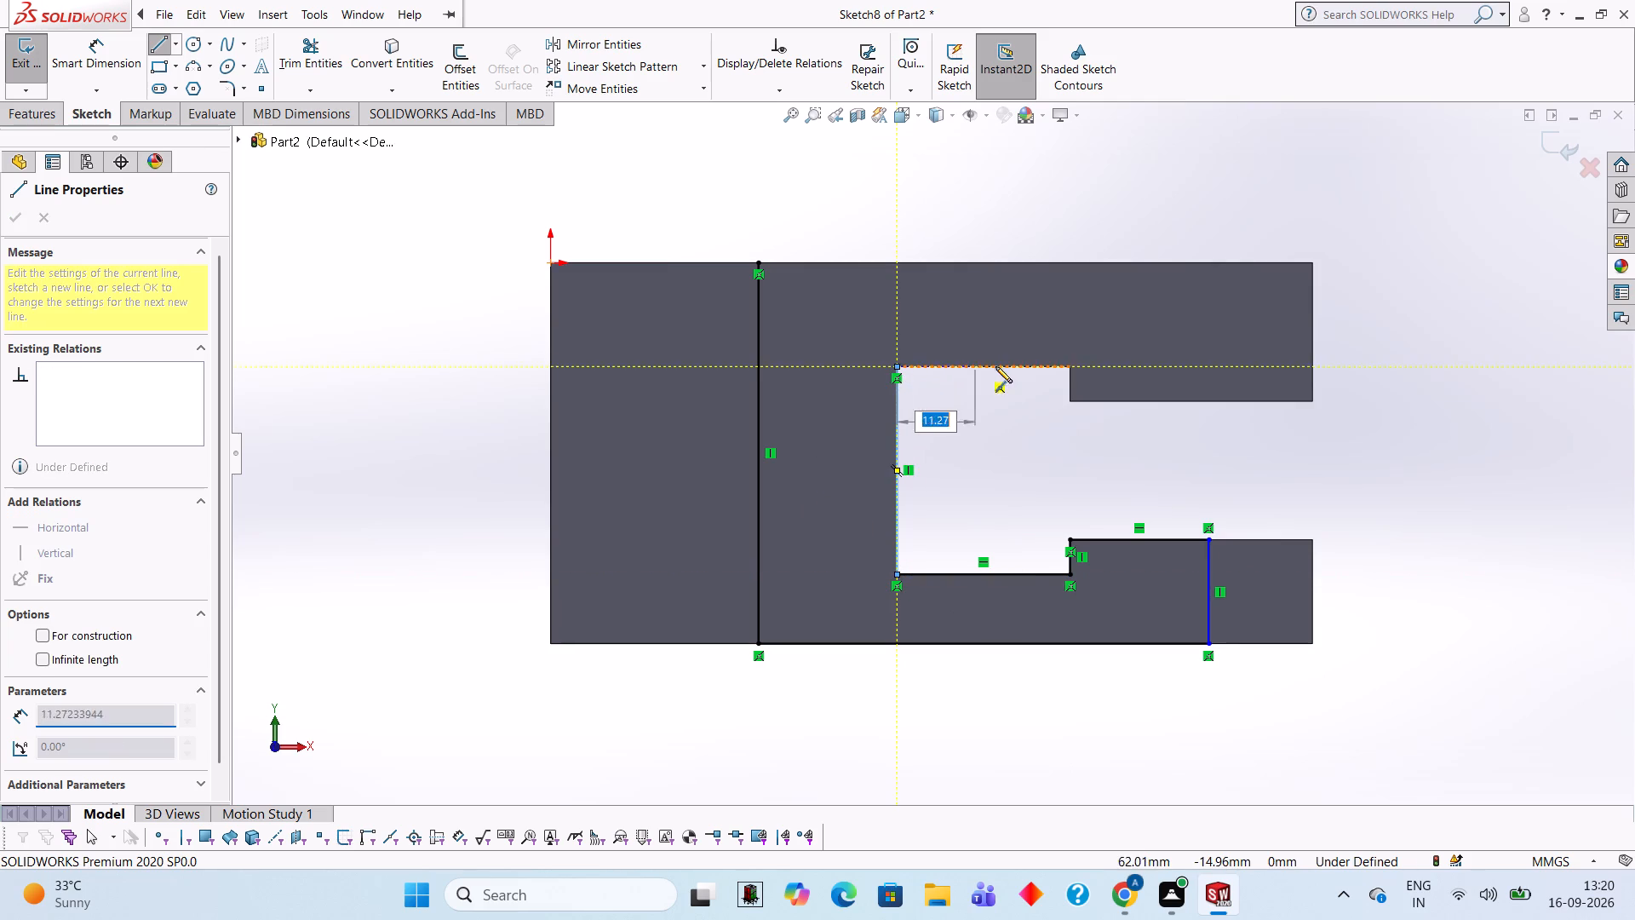
pyautogui.click(1068, 367)
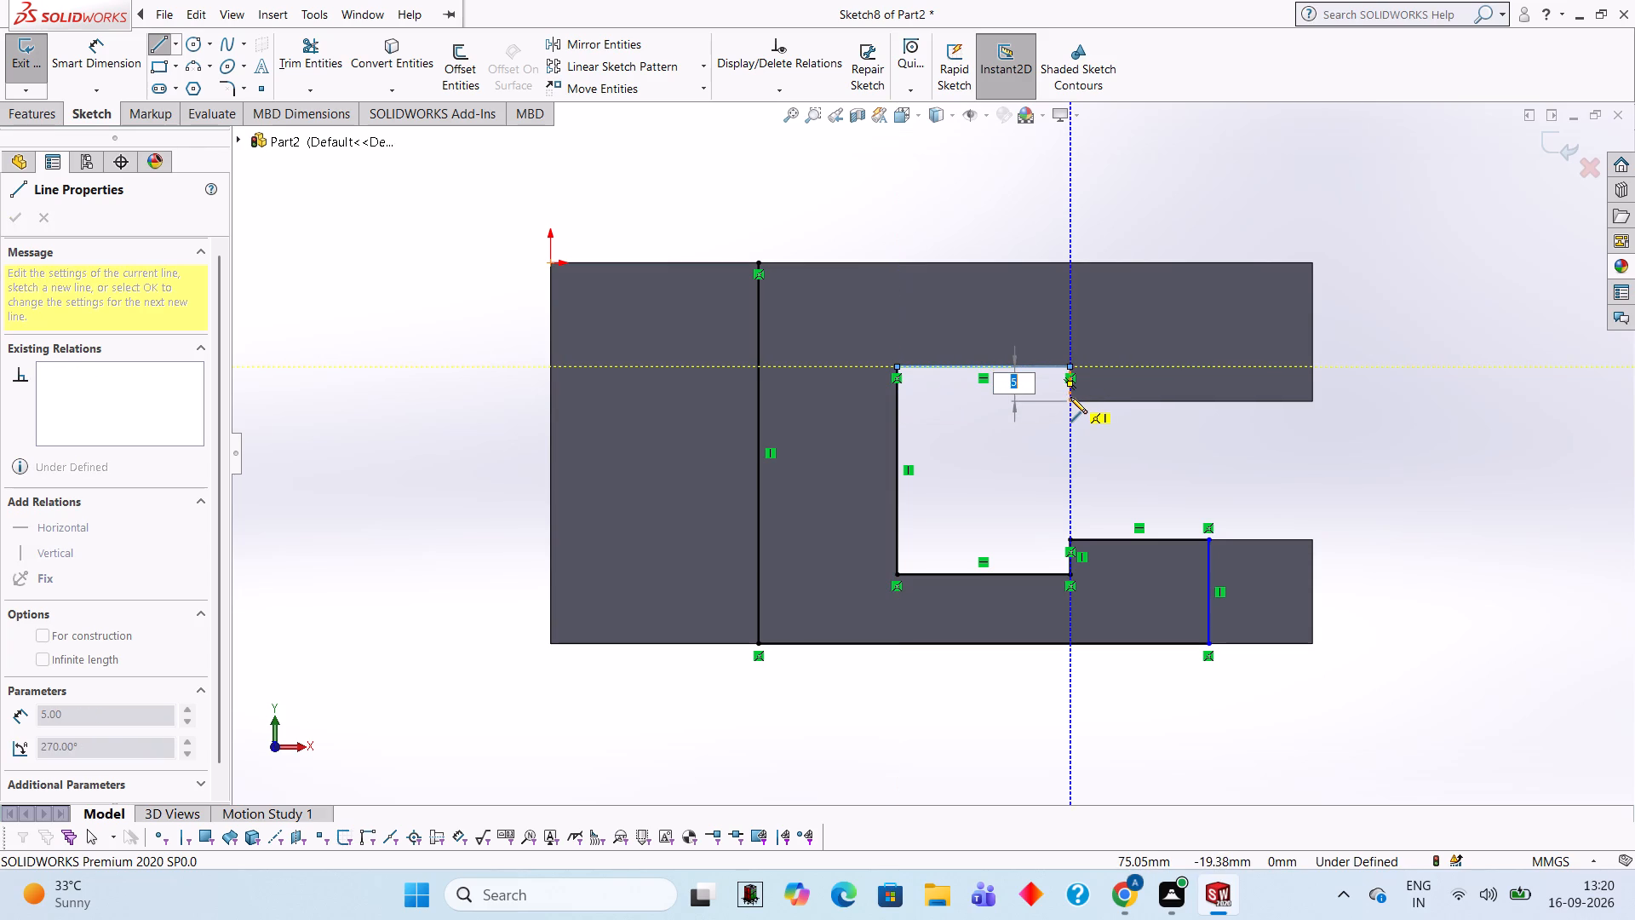
pyautogui.doubleClick(1070, 400)
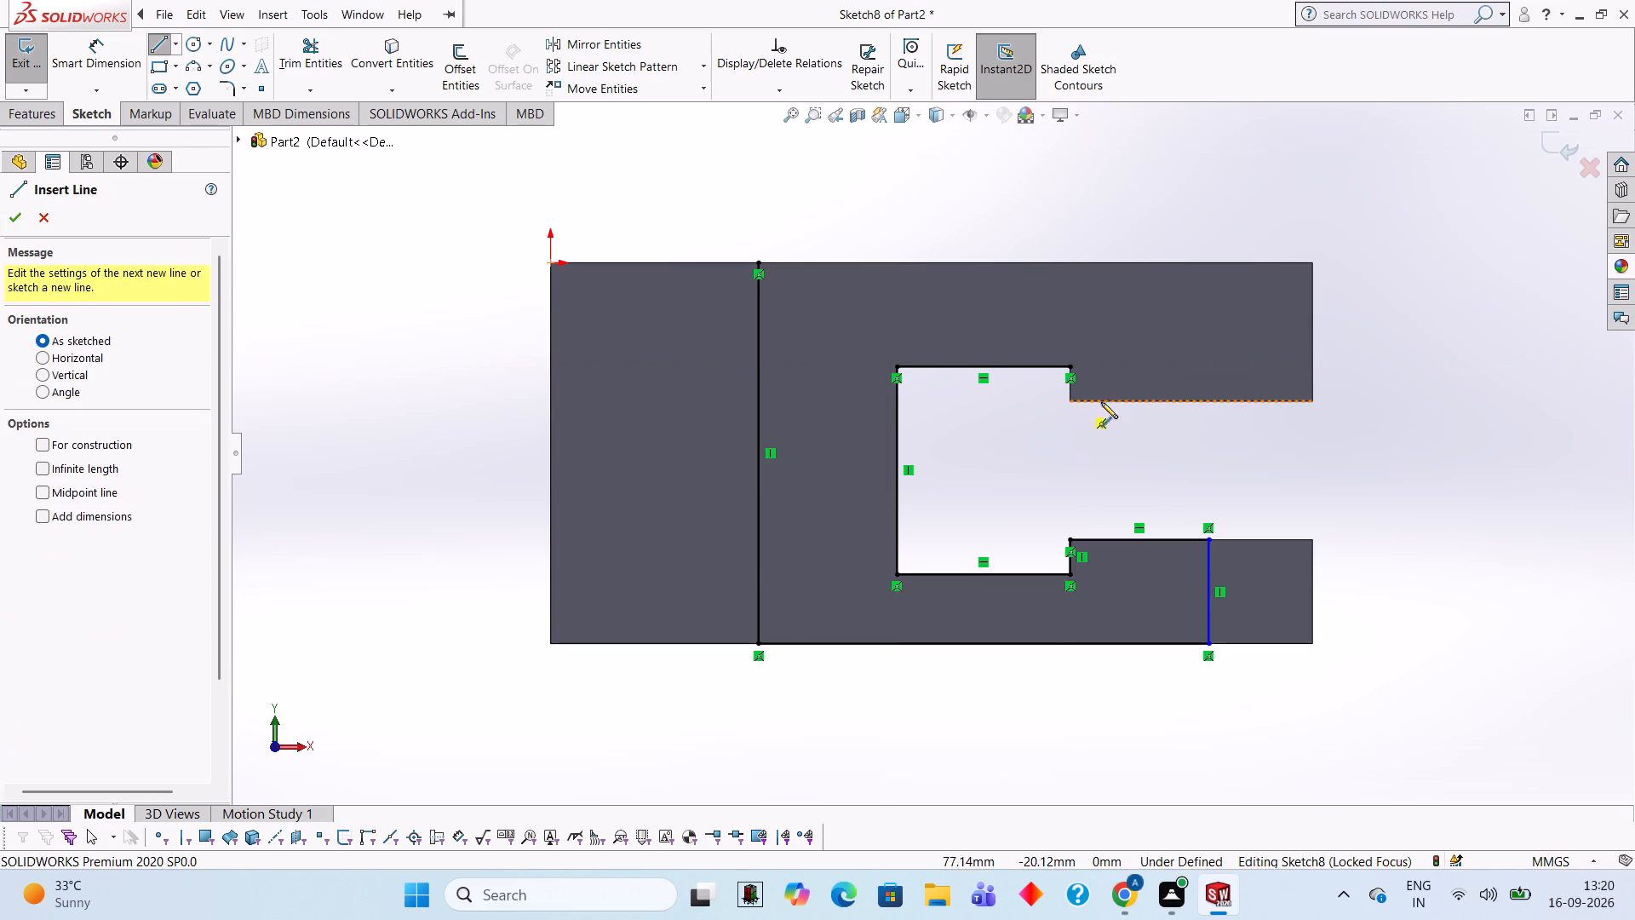
# Close the profile around the upper arm with 20 mm vertical, 65 mm top-edge, 20 mm inner-edge and 5 mm slot-step lines.
pyautogui.click(1208, 398)
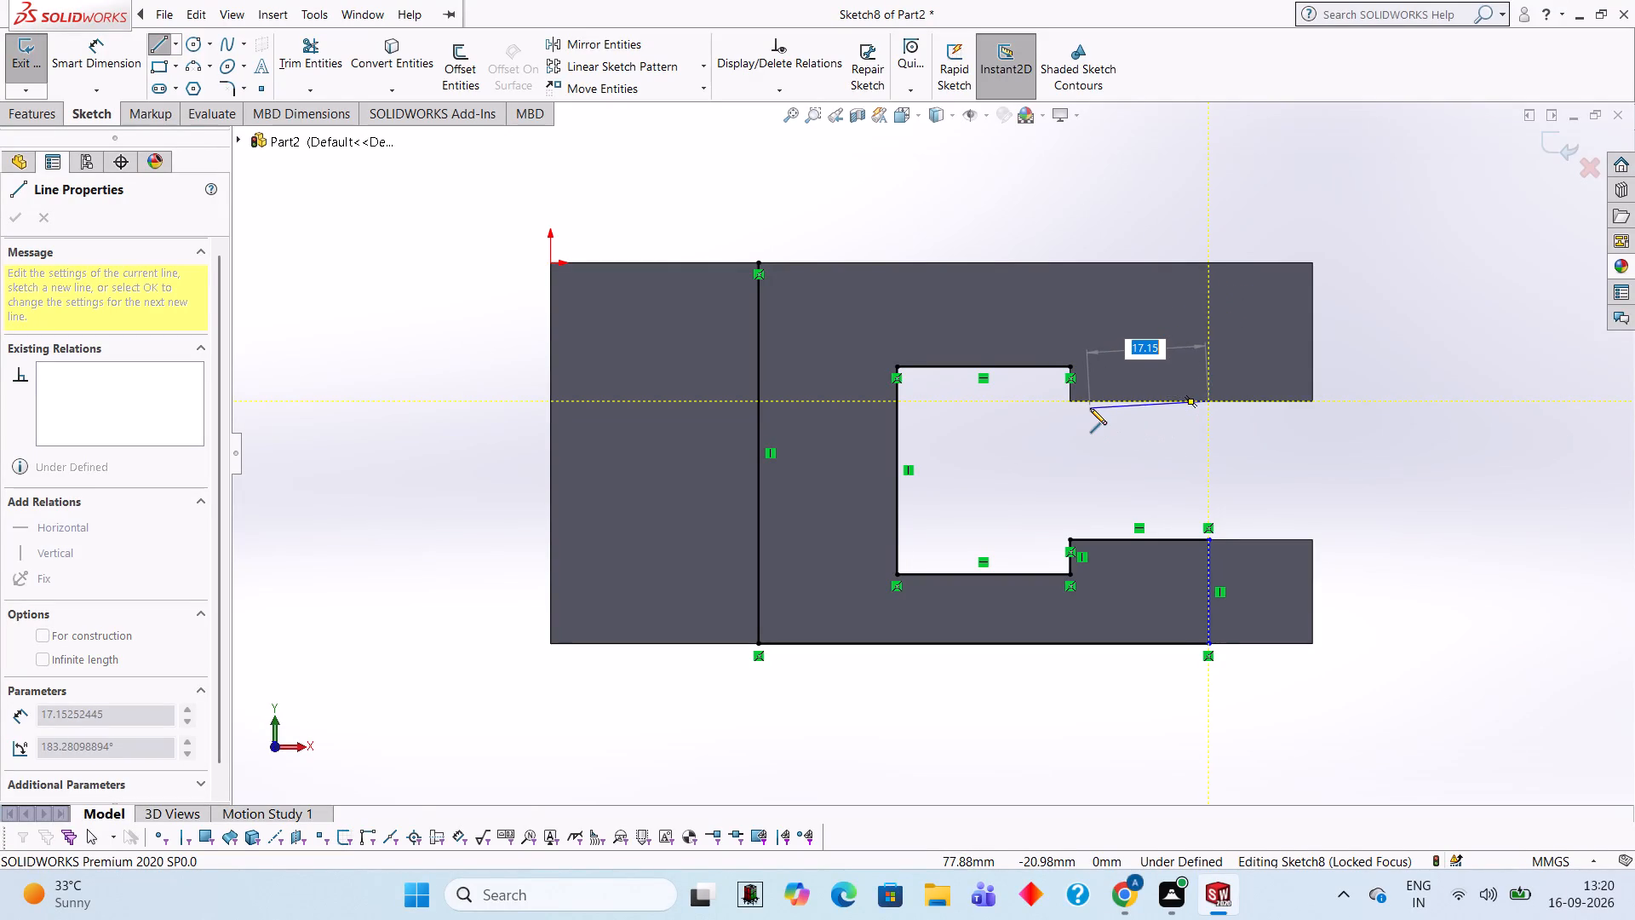
pyautogui.click(1207, 262)
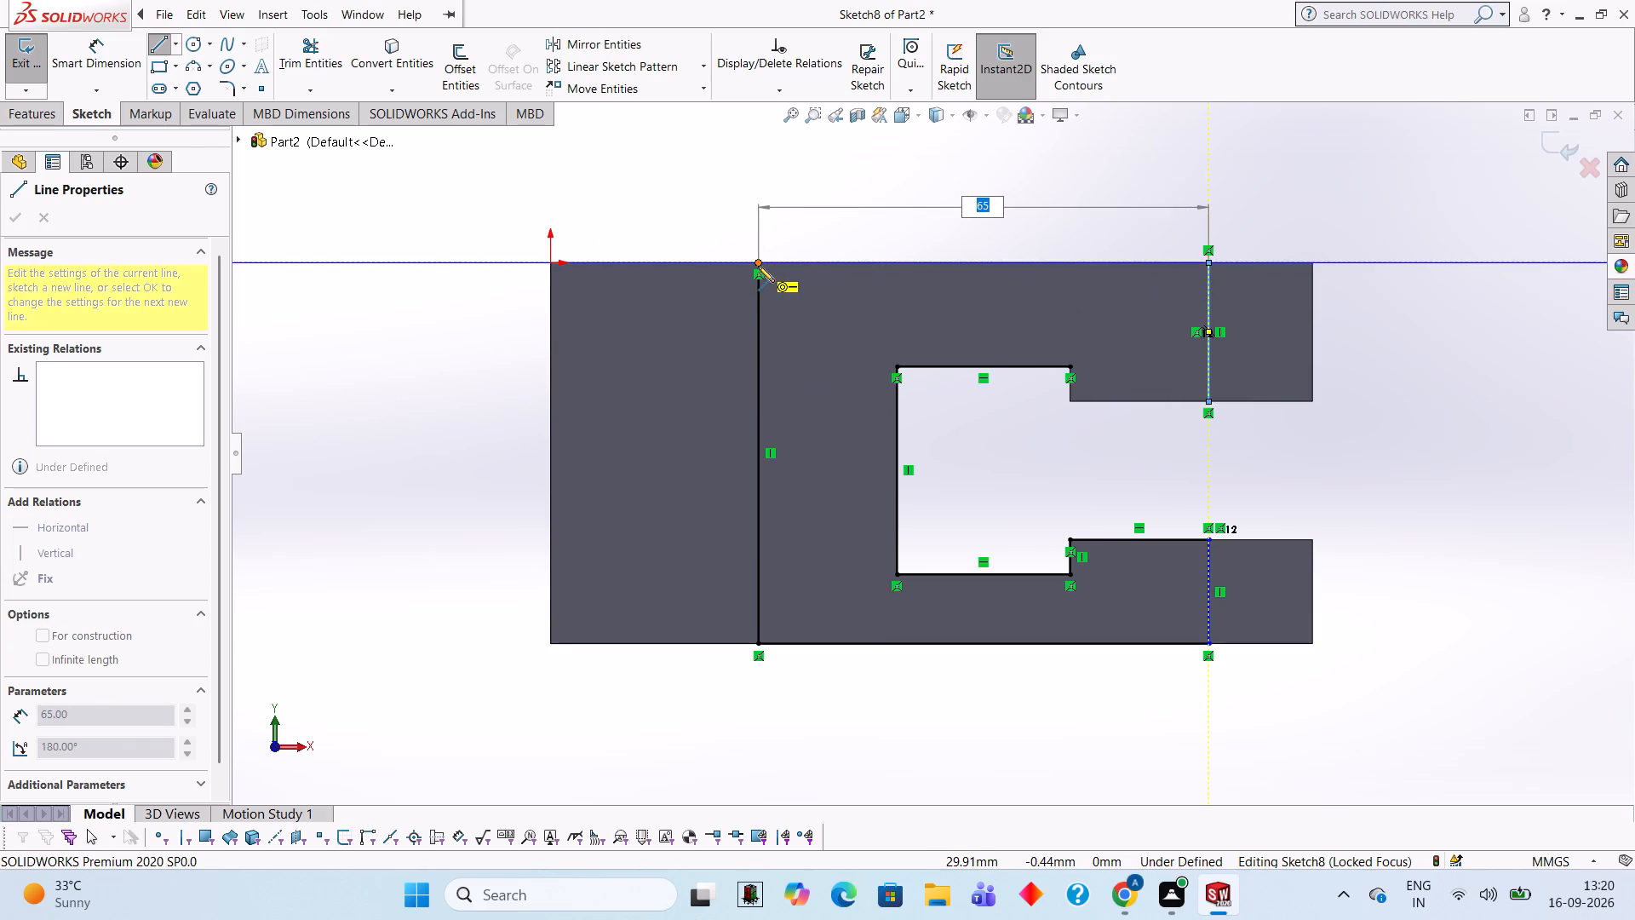
pyautogui.click(758, 262)
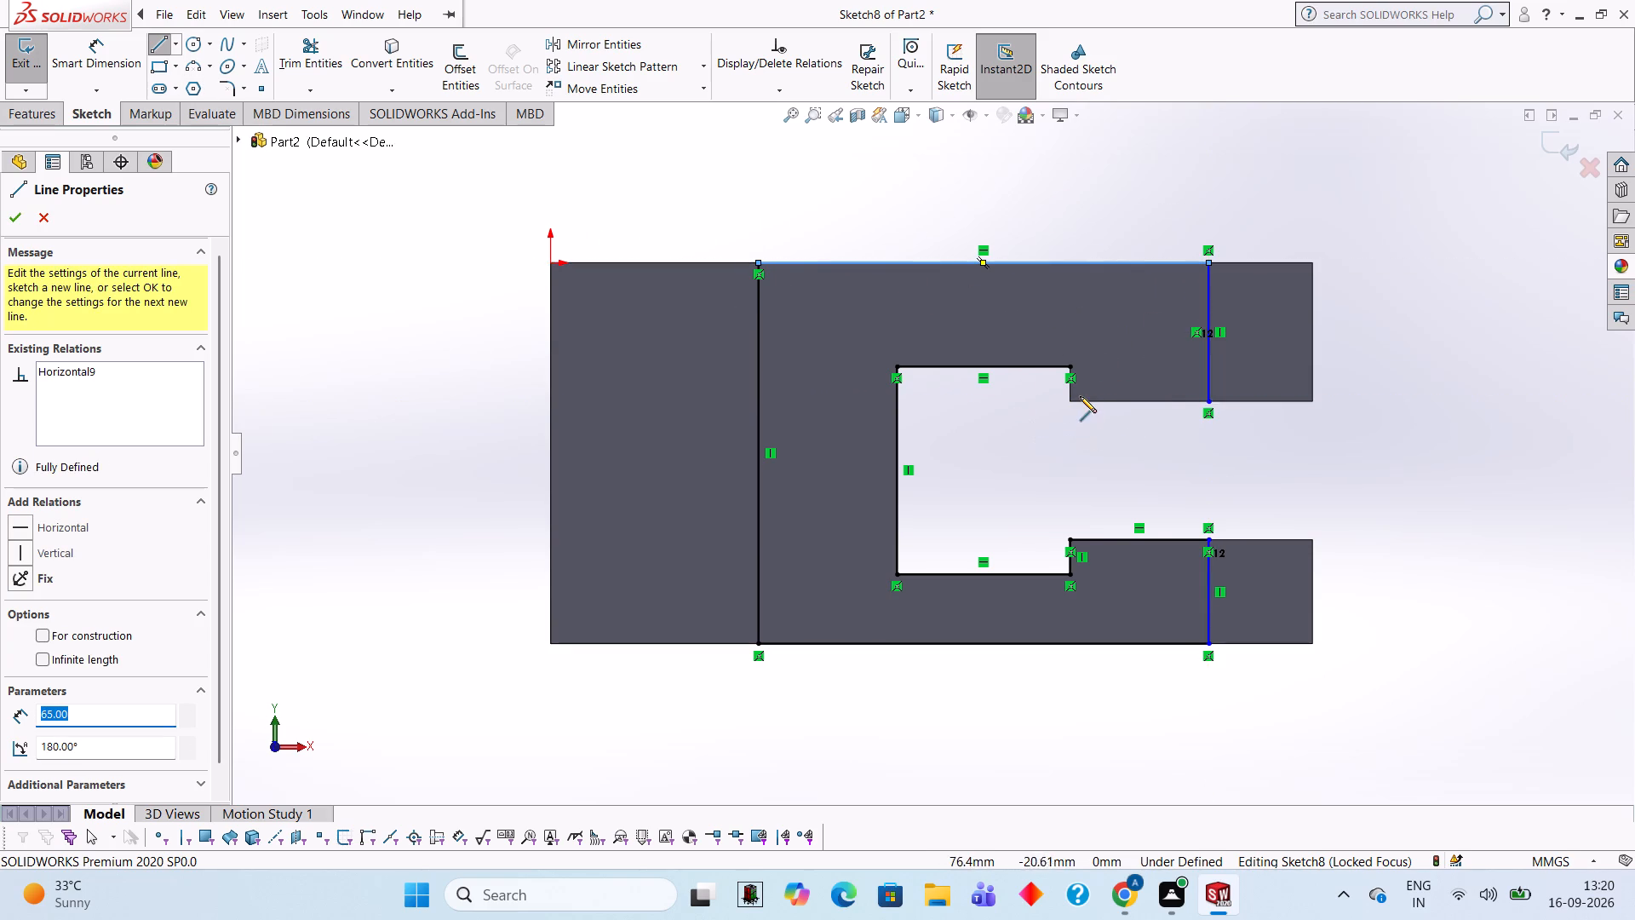
pyautogui.click(1070, 400)
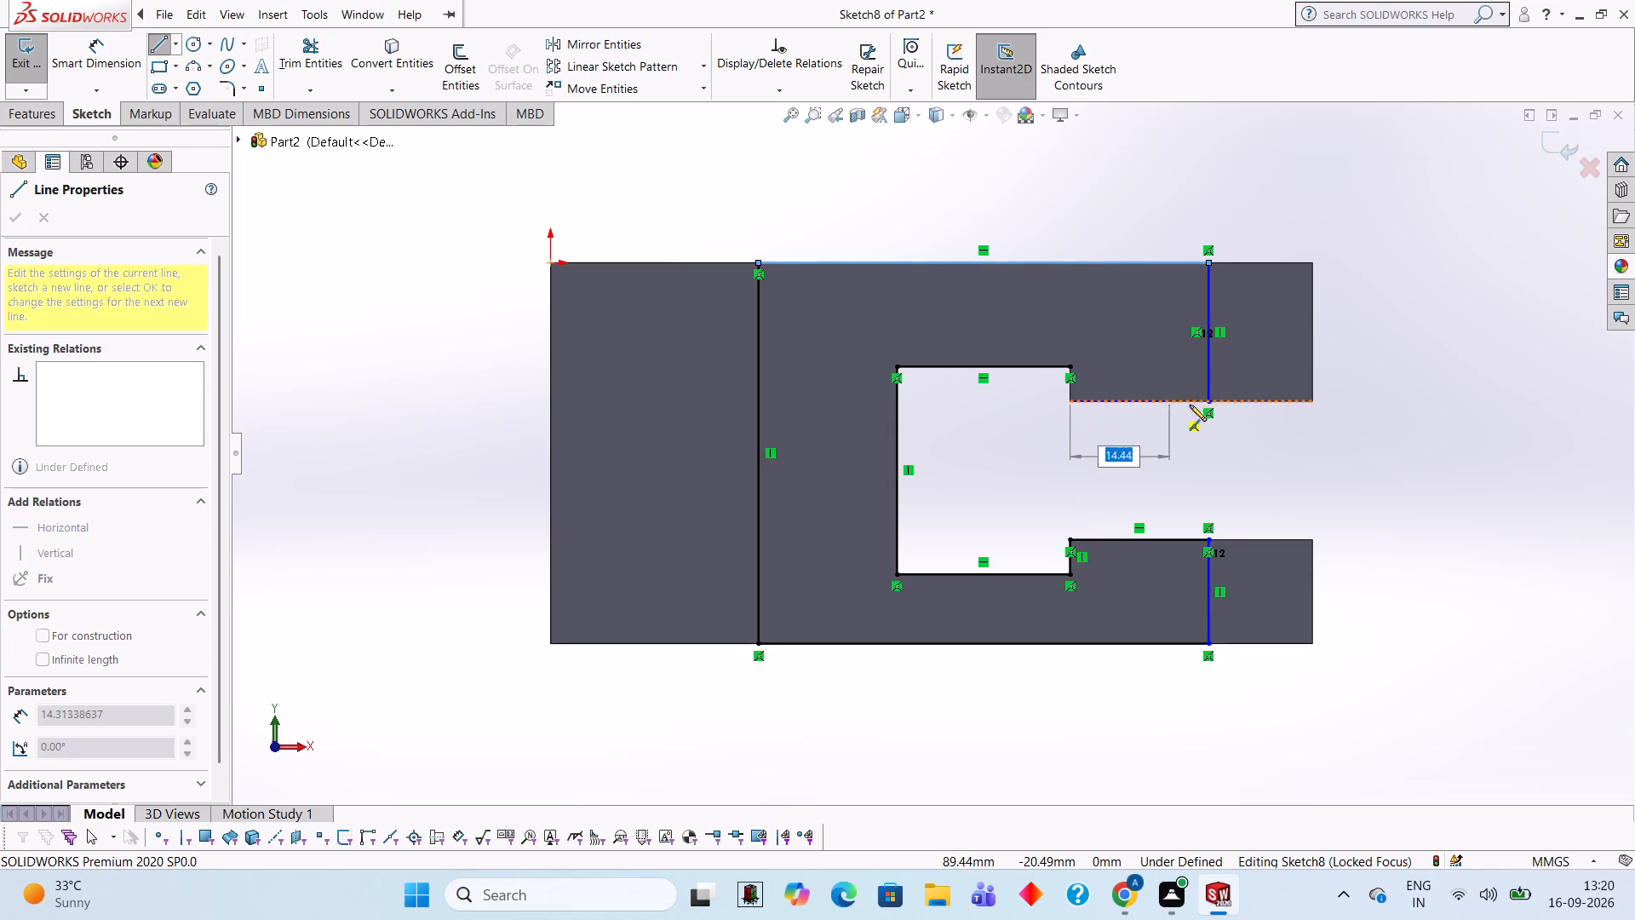
pyautogui.click(1207, 404)
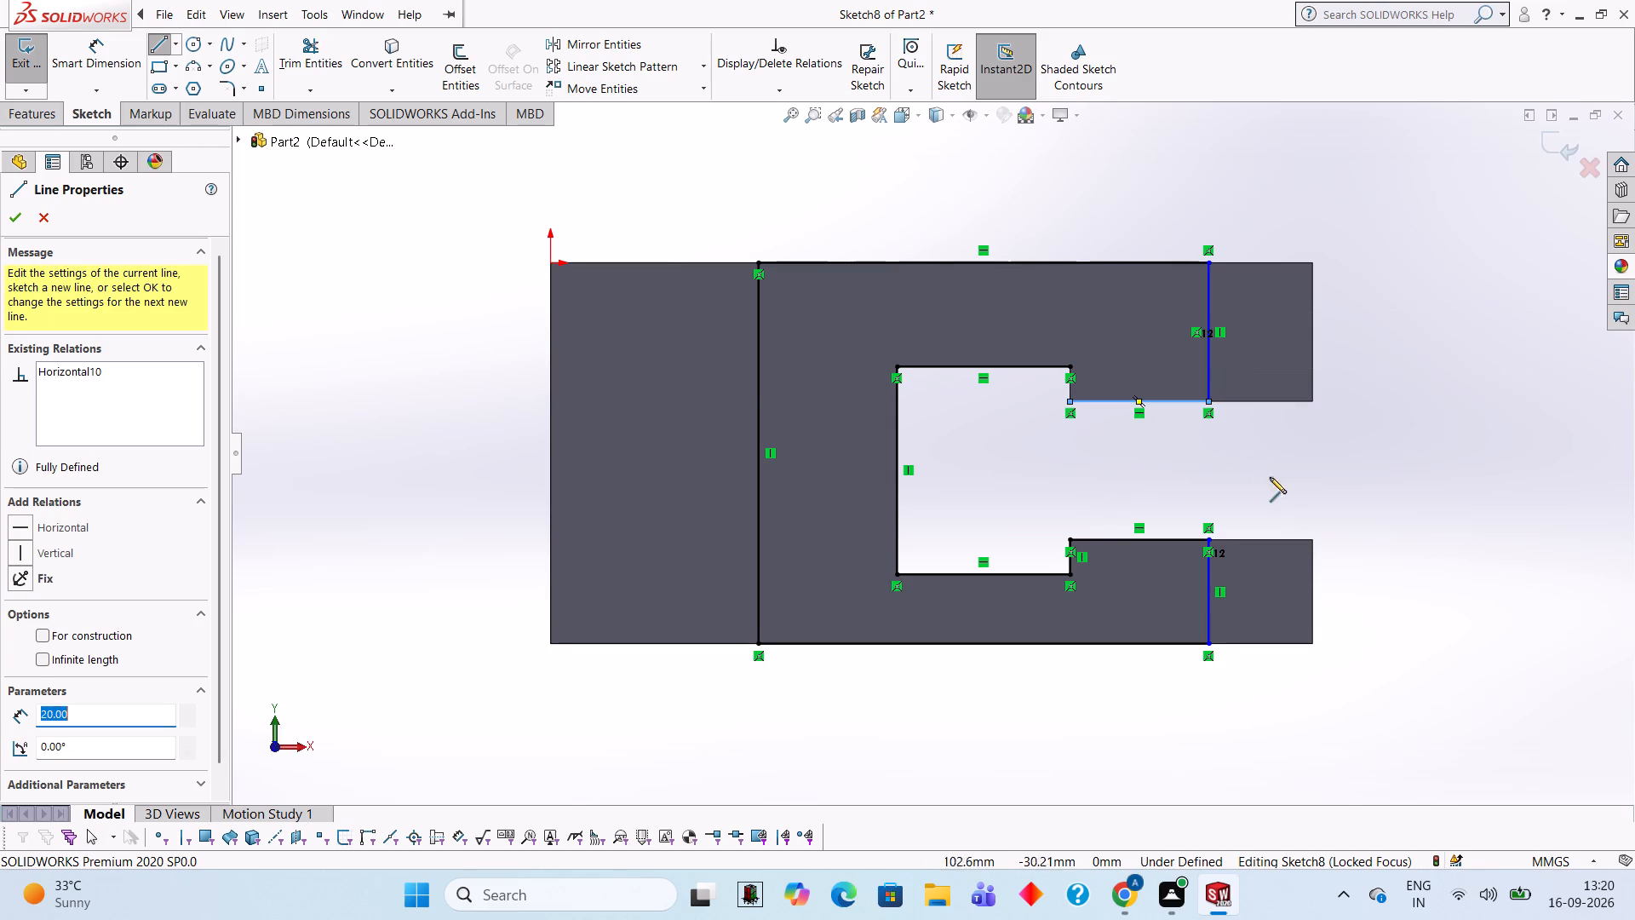
pyautogui.click(1068, 367)
pyautogui.click(1068, 402)
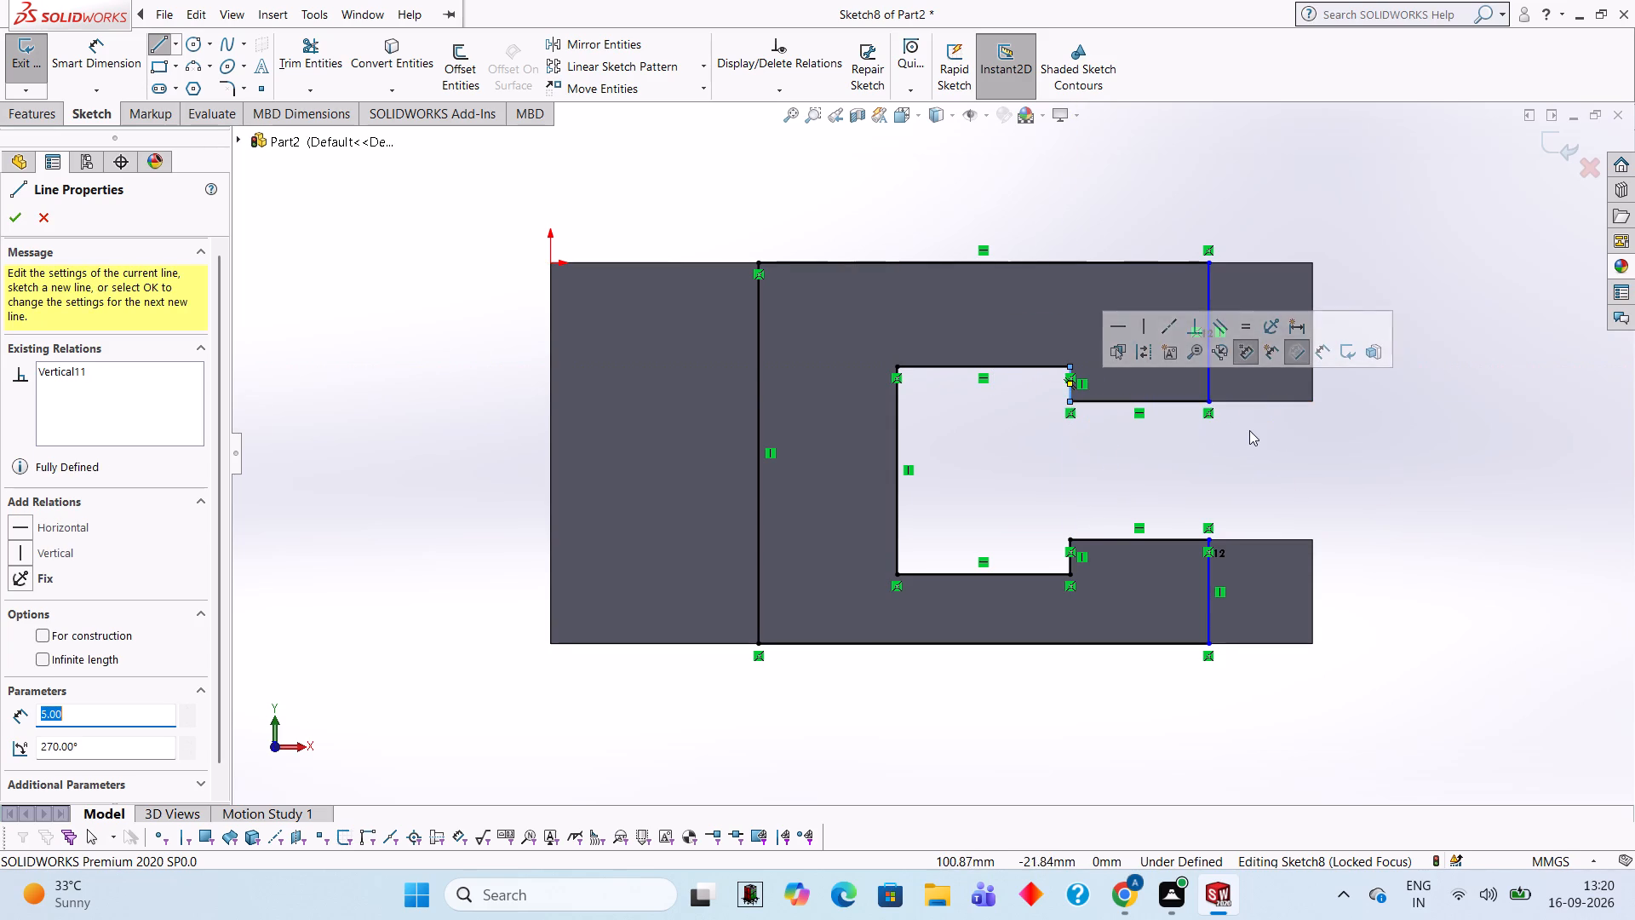
pyautogui.press('Escape')
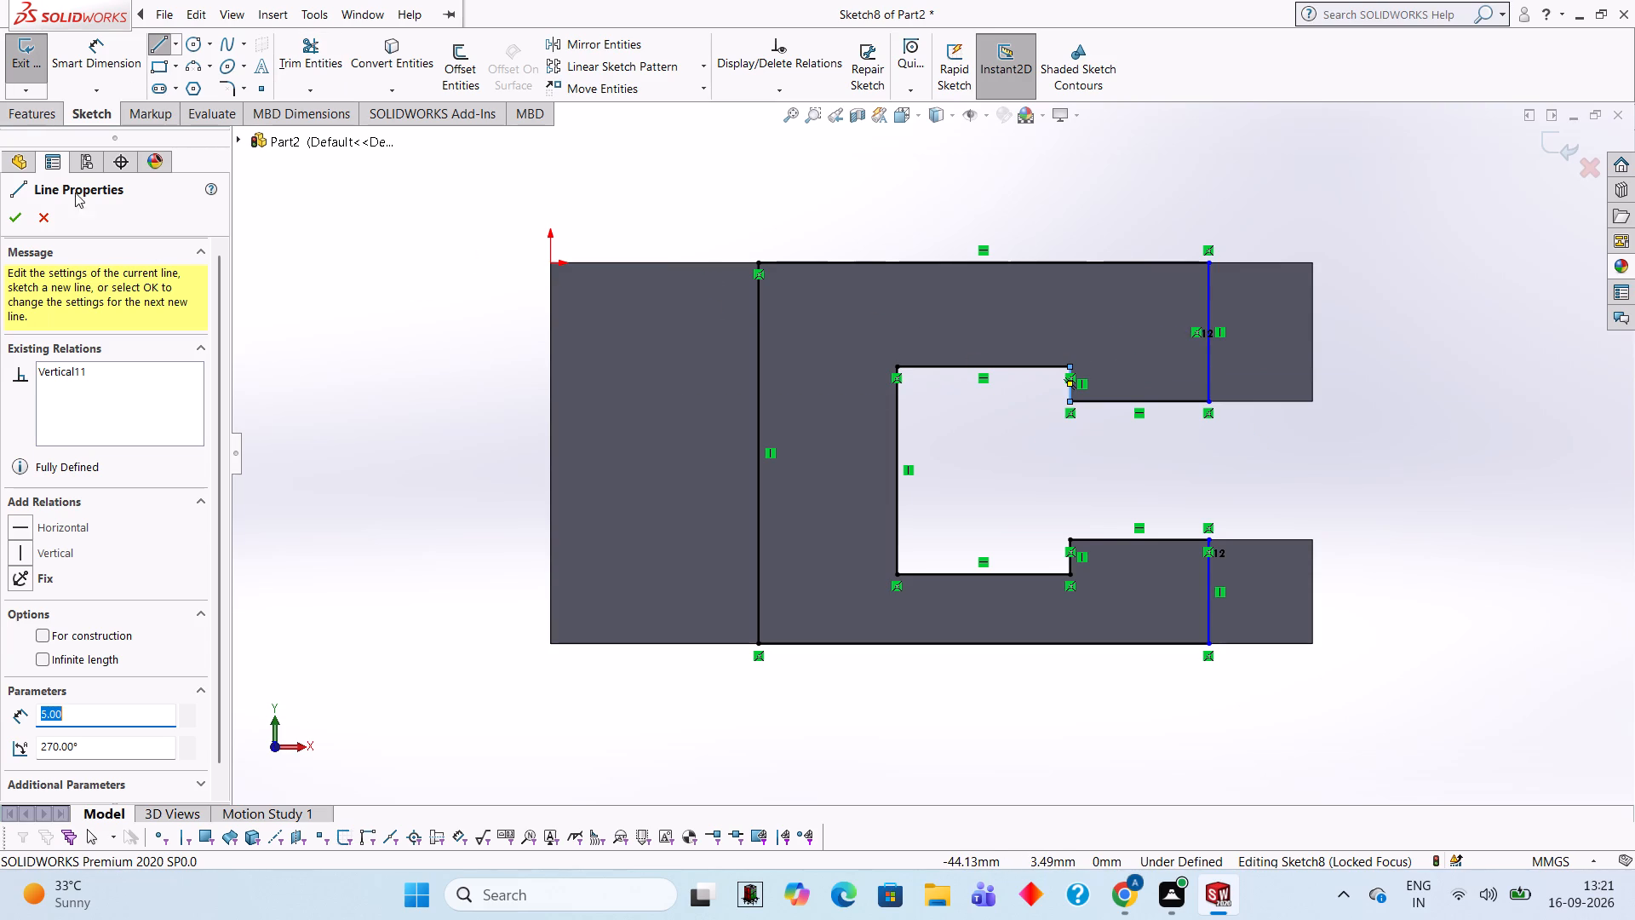
# Extrude the closed C-shaped profile as a blind boss 15 mm deep, merged with the body.
pyautogui.click(22, 112)
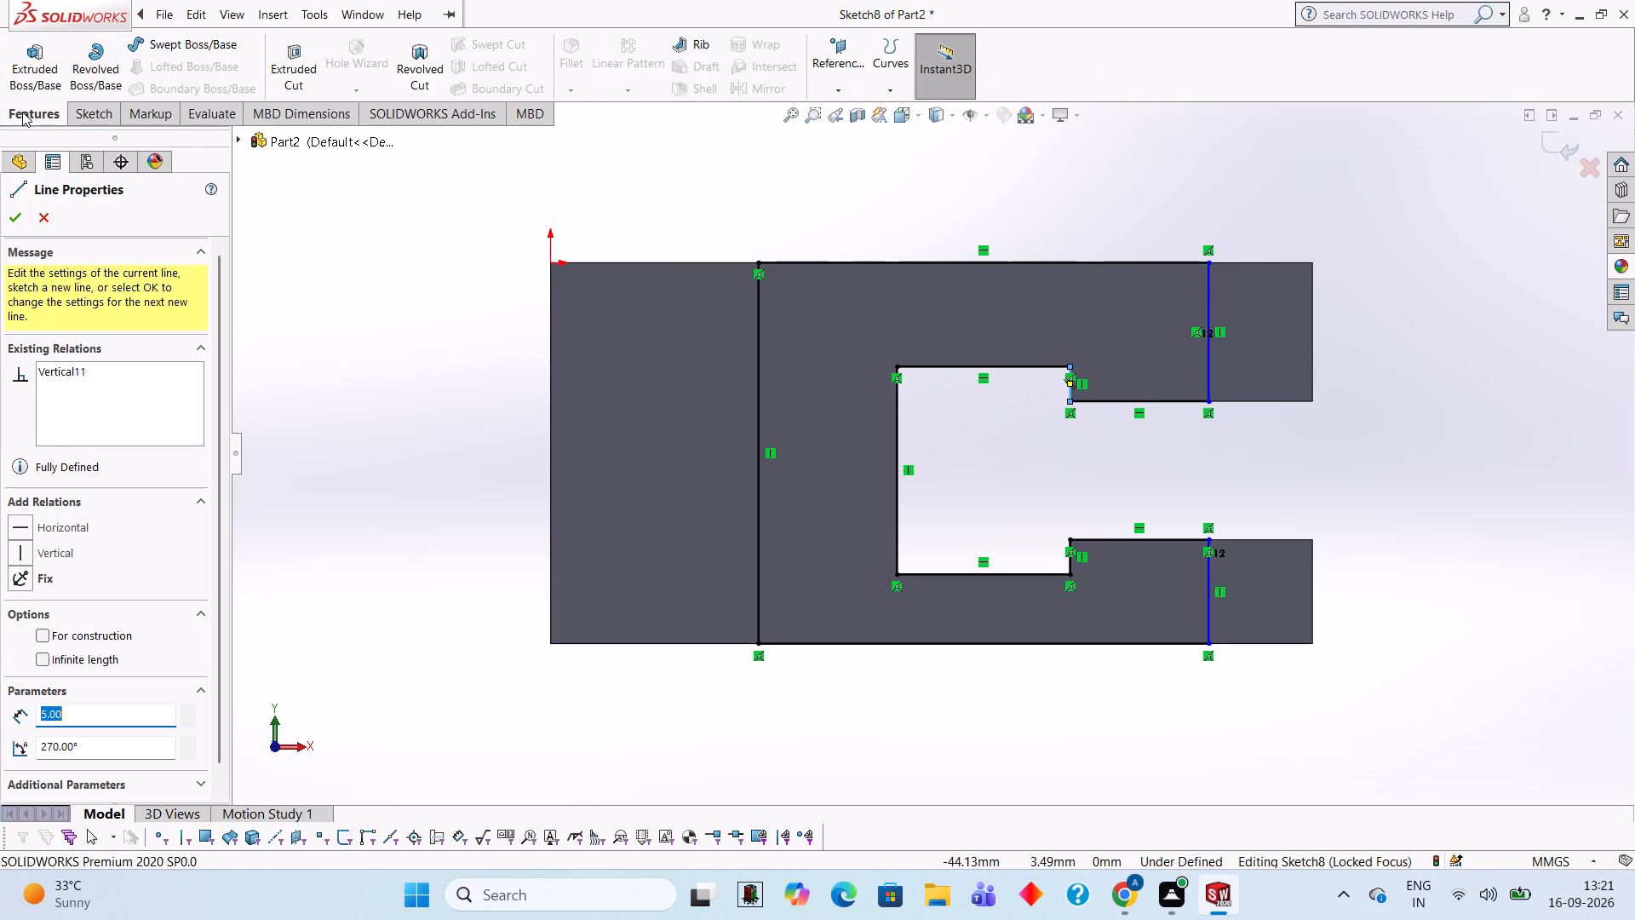
pyautogui.click(30, 59)
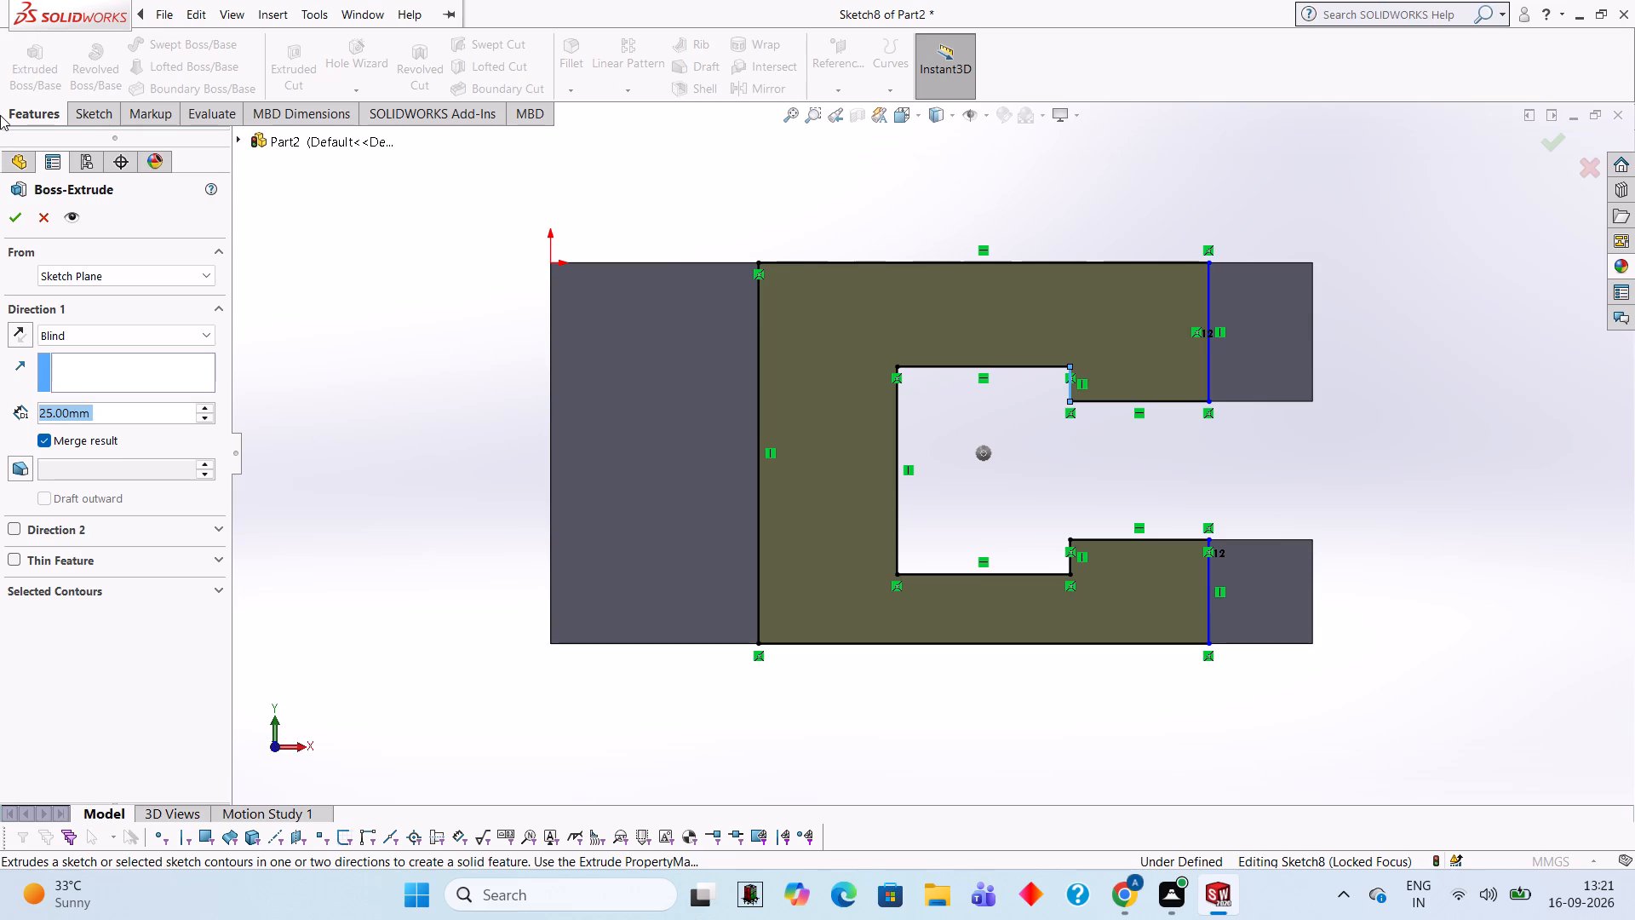
pyautogui.write('15')
pyautogui.press('Return')
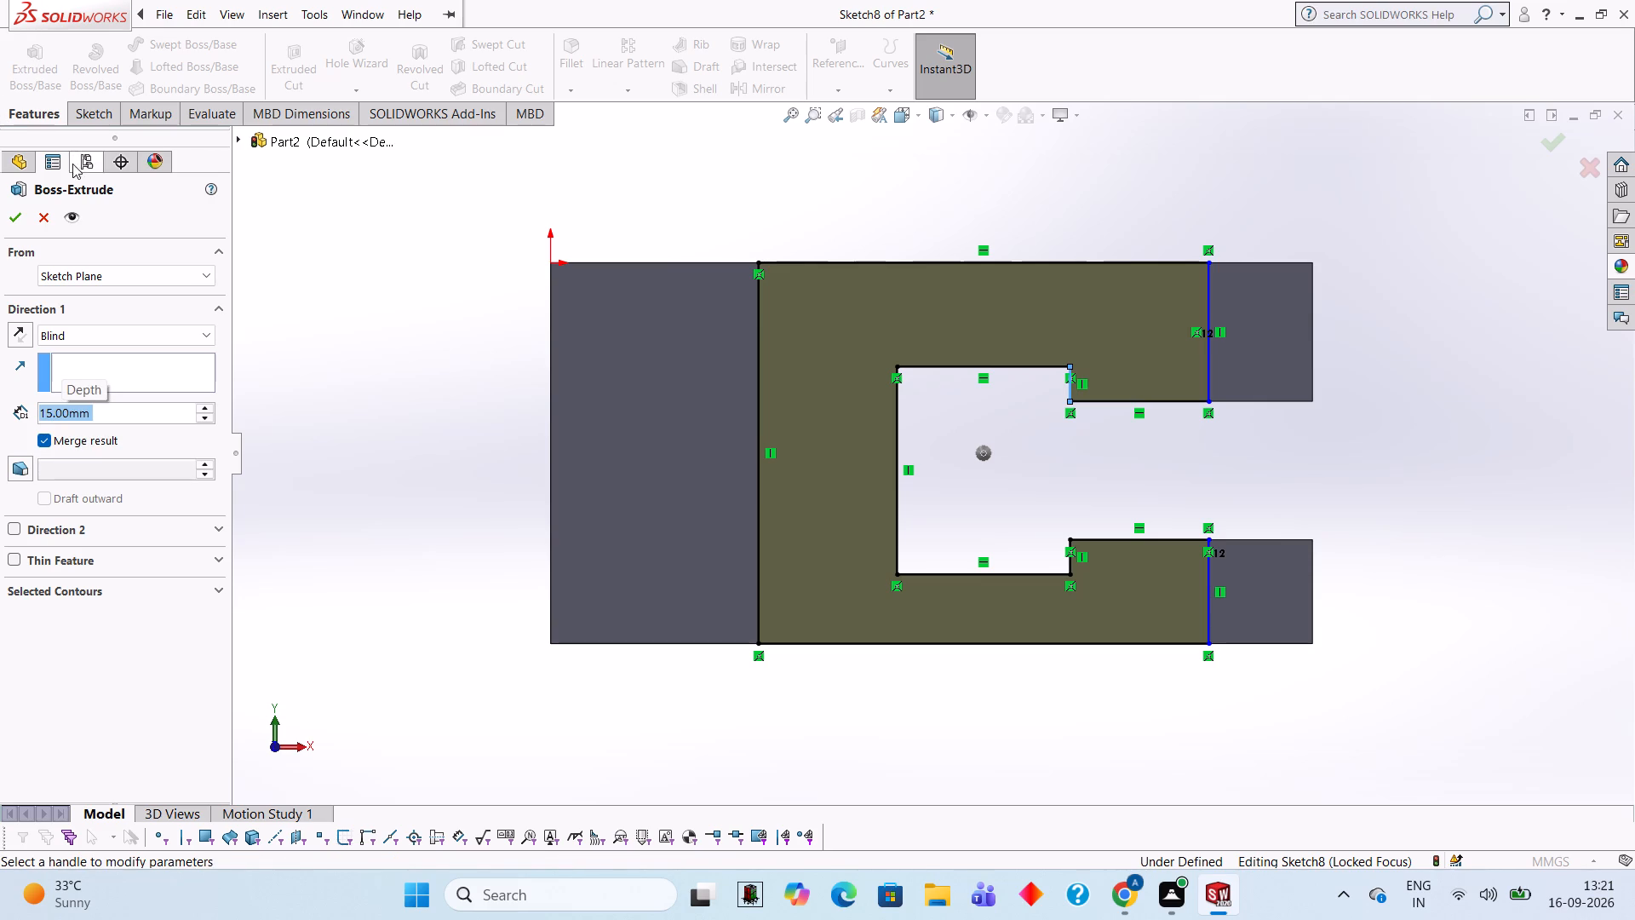
pyautogui.click(26, 208)
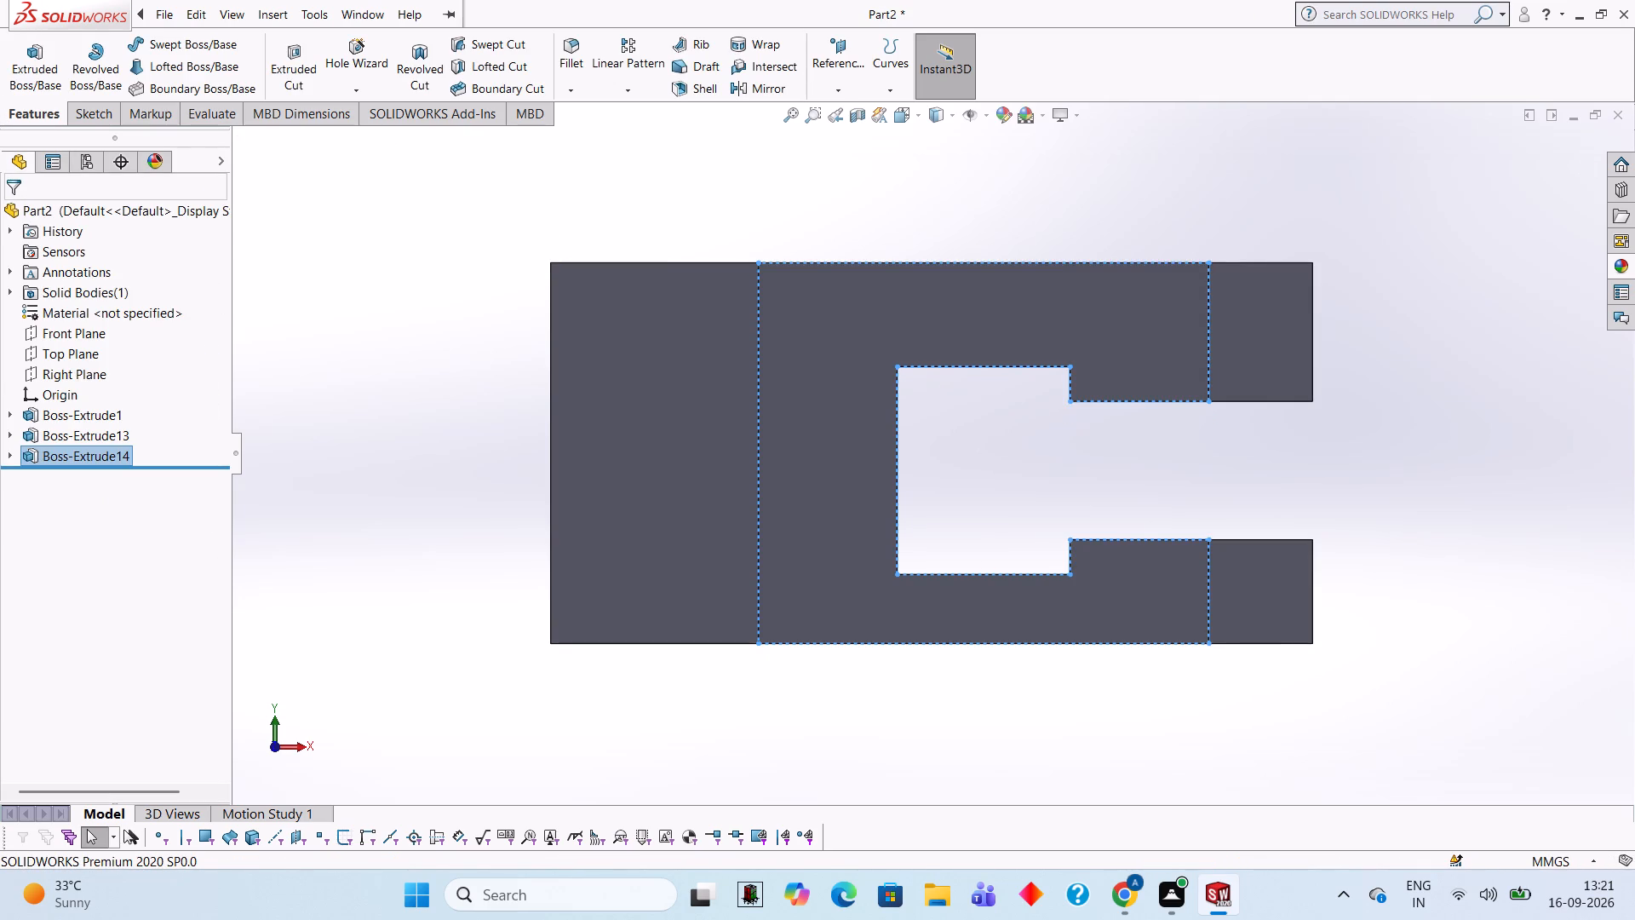
# Examine the stepped bracket from several angles, checking the new section against the end block and base.
pyautogui.rightClick(1388, 253)
pyautogui.click(1443, 291)
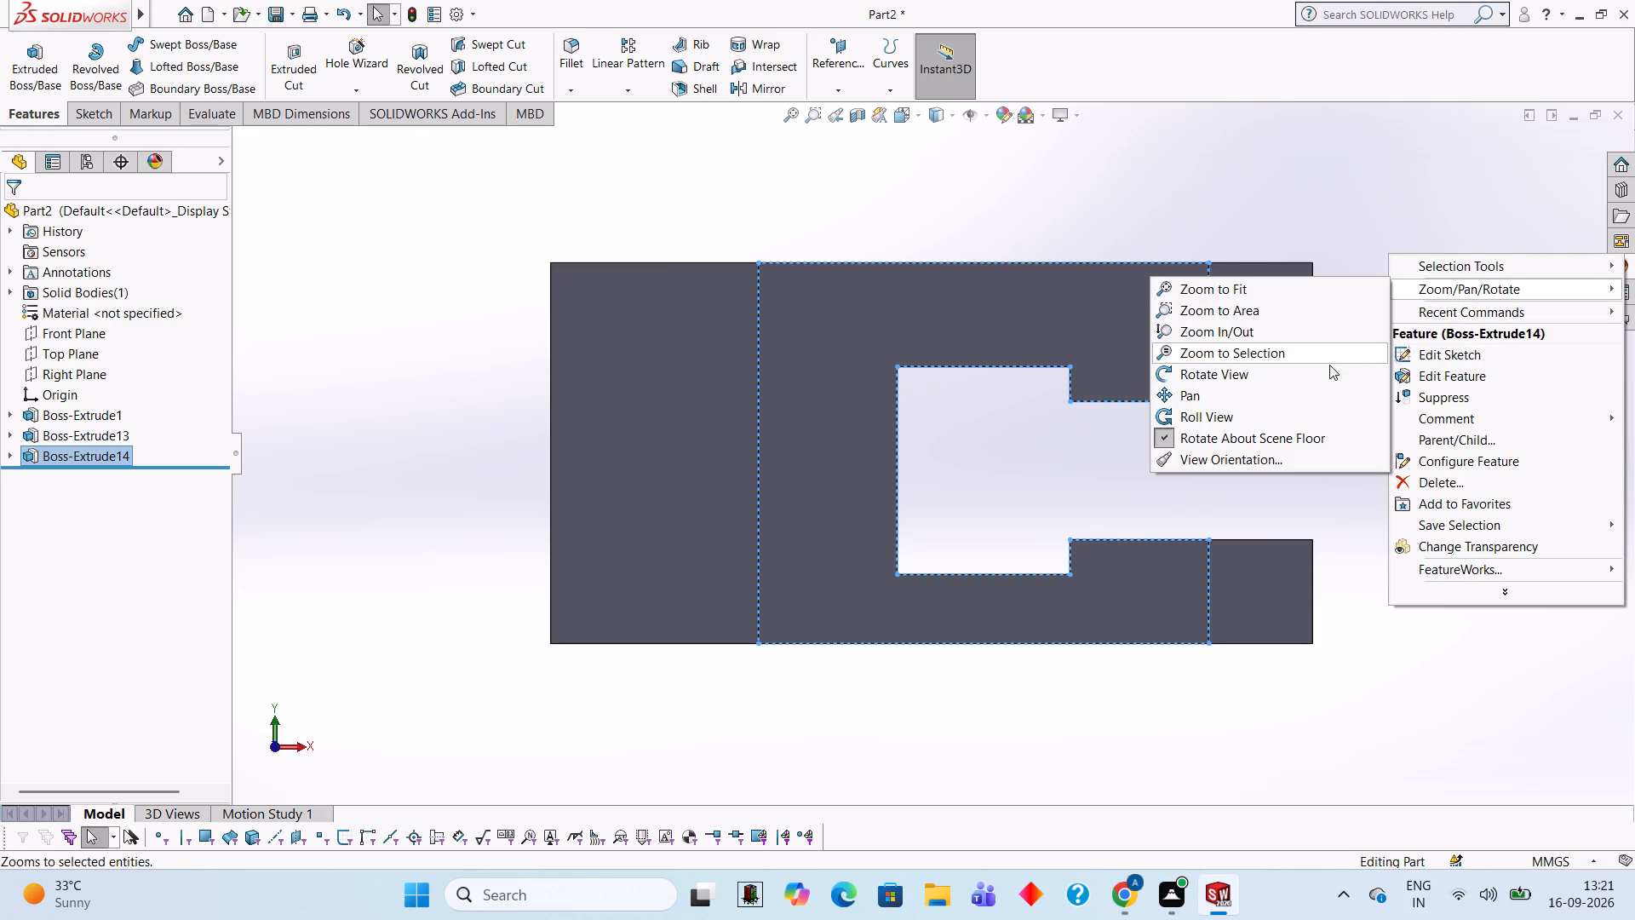
pyautogui.click(1319, 365)
pyautogui.moveTo(1225, 437); pyautogui.dragTo(1203, 227)
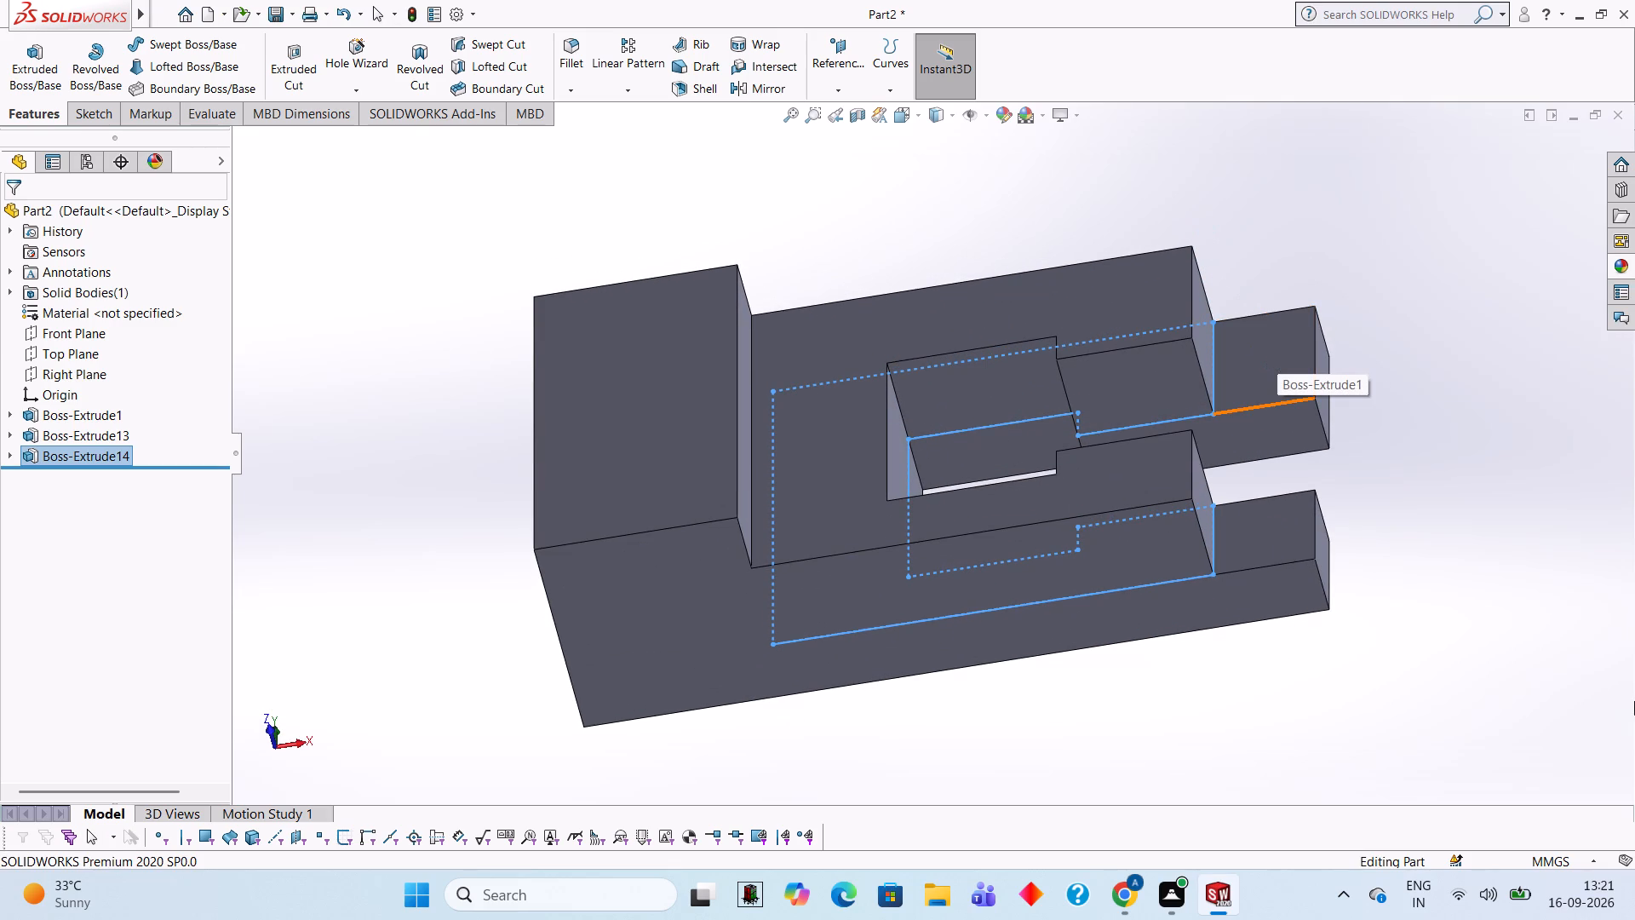
pyautogui.moveTo(1426, 644); pyautogui.dragTo(1454, 412)
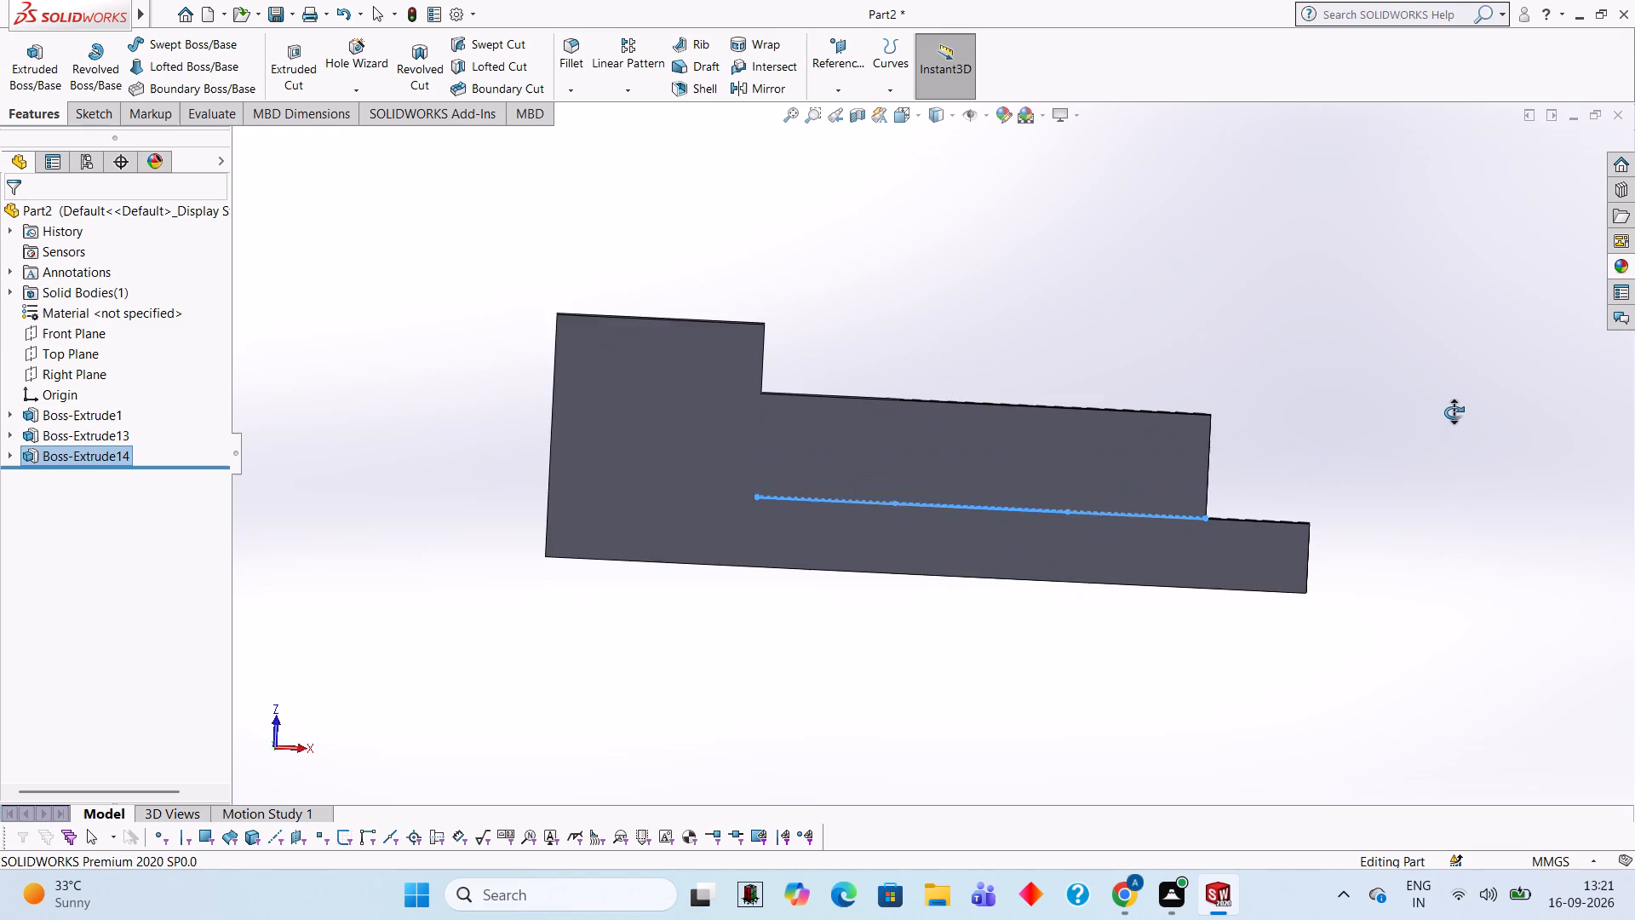
pyautogui.moveTo(1454, 412); pyautogui.dragTo(1398, 420)
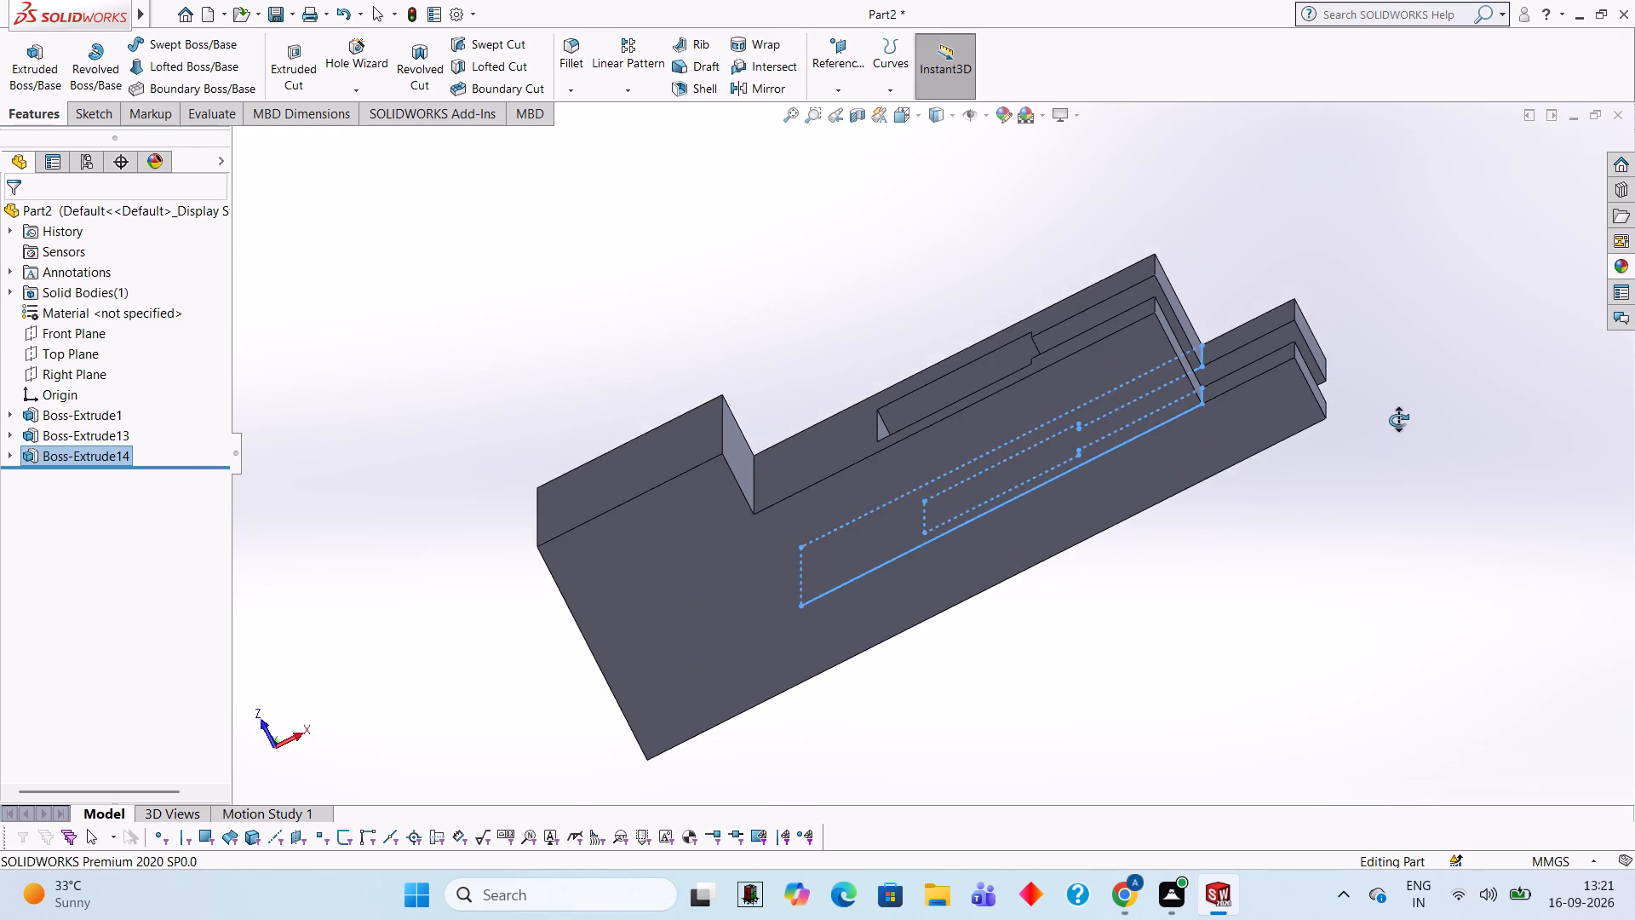
pyautogui.moveTo(1398, 420); pyautogui.dragTo(1438, 704)
pyautogui.moveTo(1373, 584); pyautogui.dragTo(1357, 685)
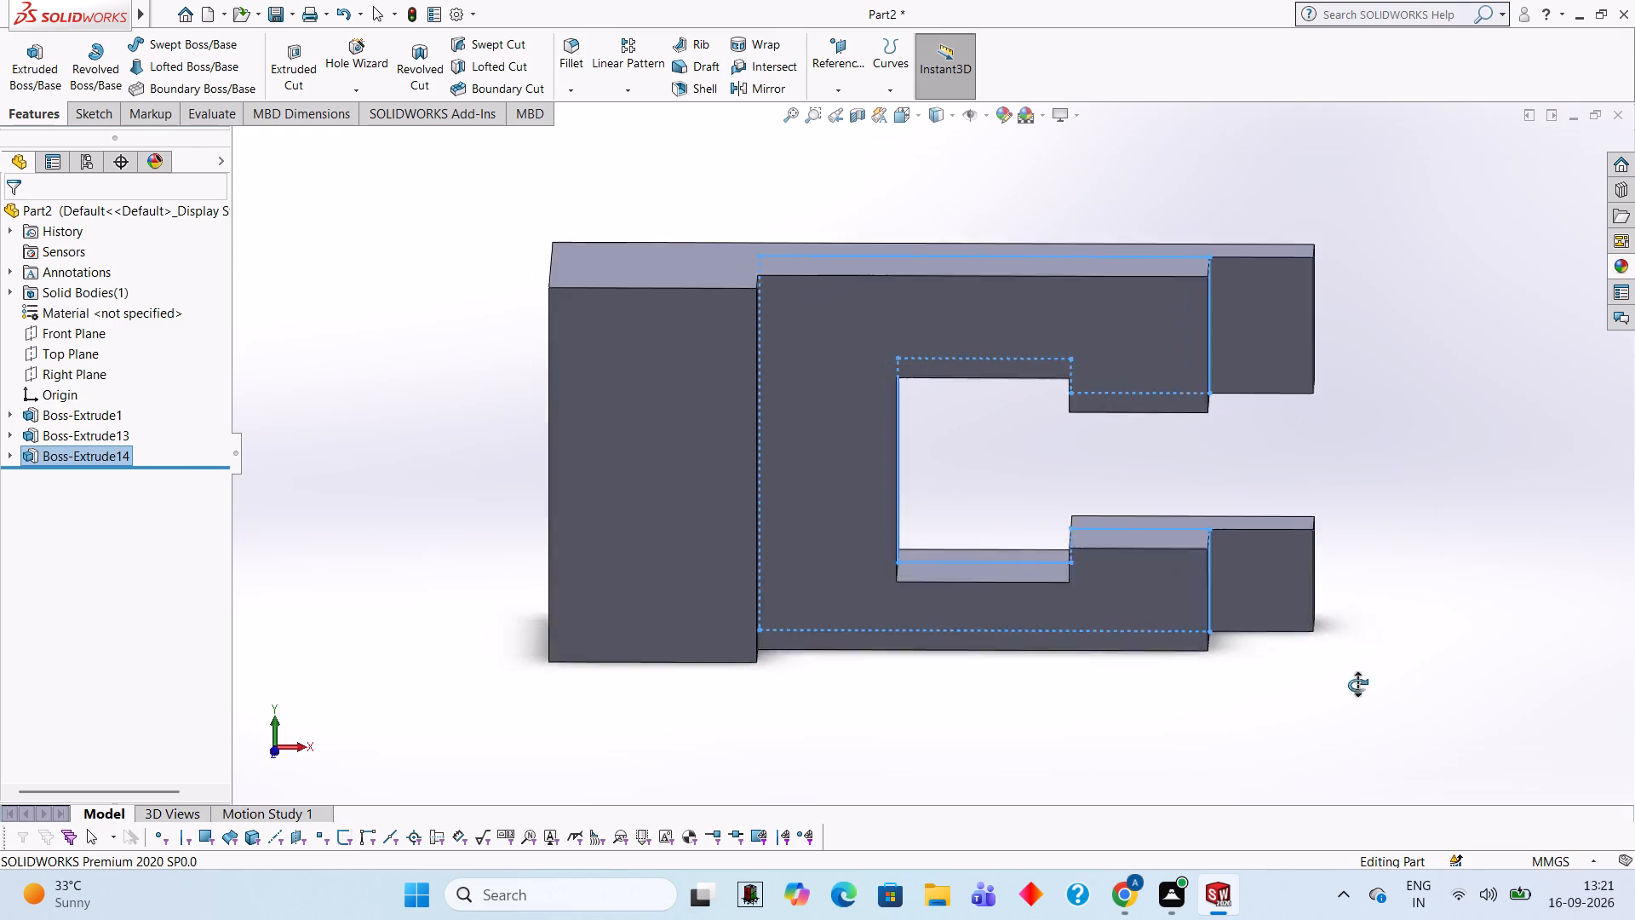
pyautogui.moveTo(1357, 685); pyautogui.dragTo(1341, 654)
pyautogui.press('Escape')
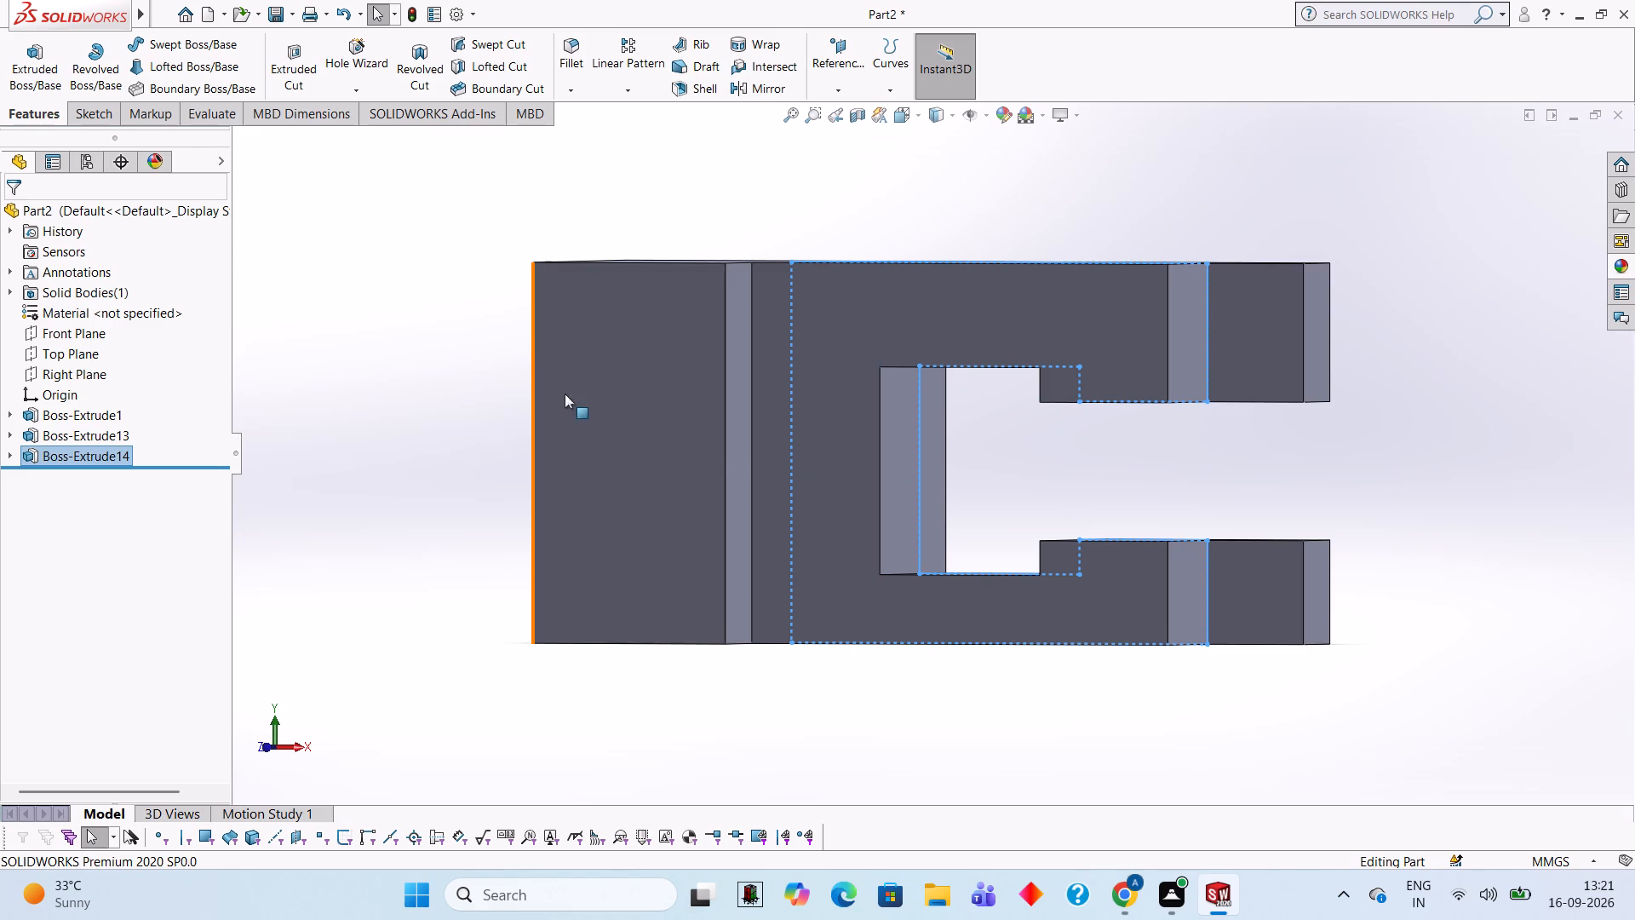
# Sketch two vertically aligned 10 mm diameter circles about 28 mm apart on the end block's raised face.
pyautogui.click(625, 416)
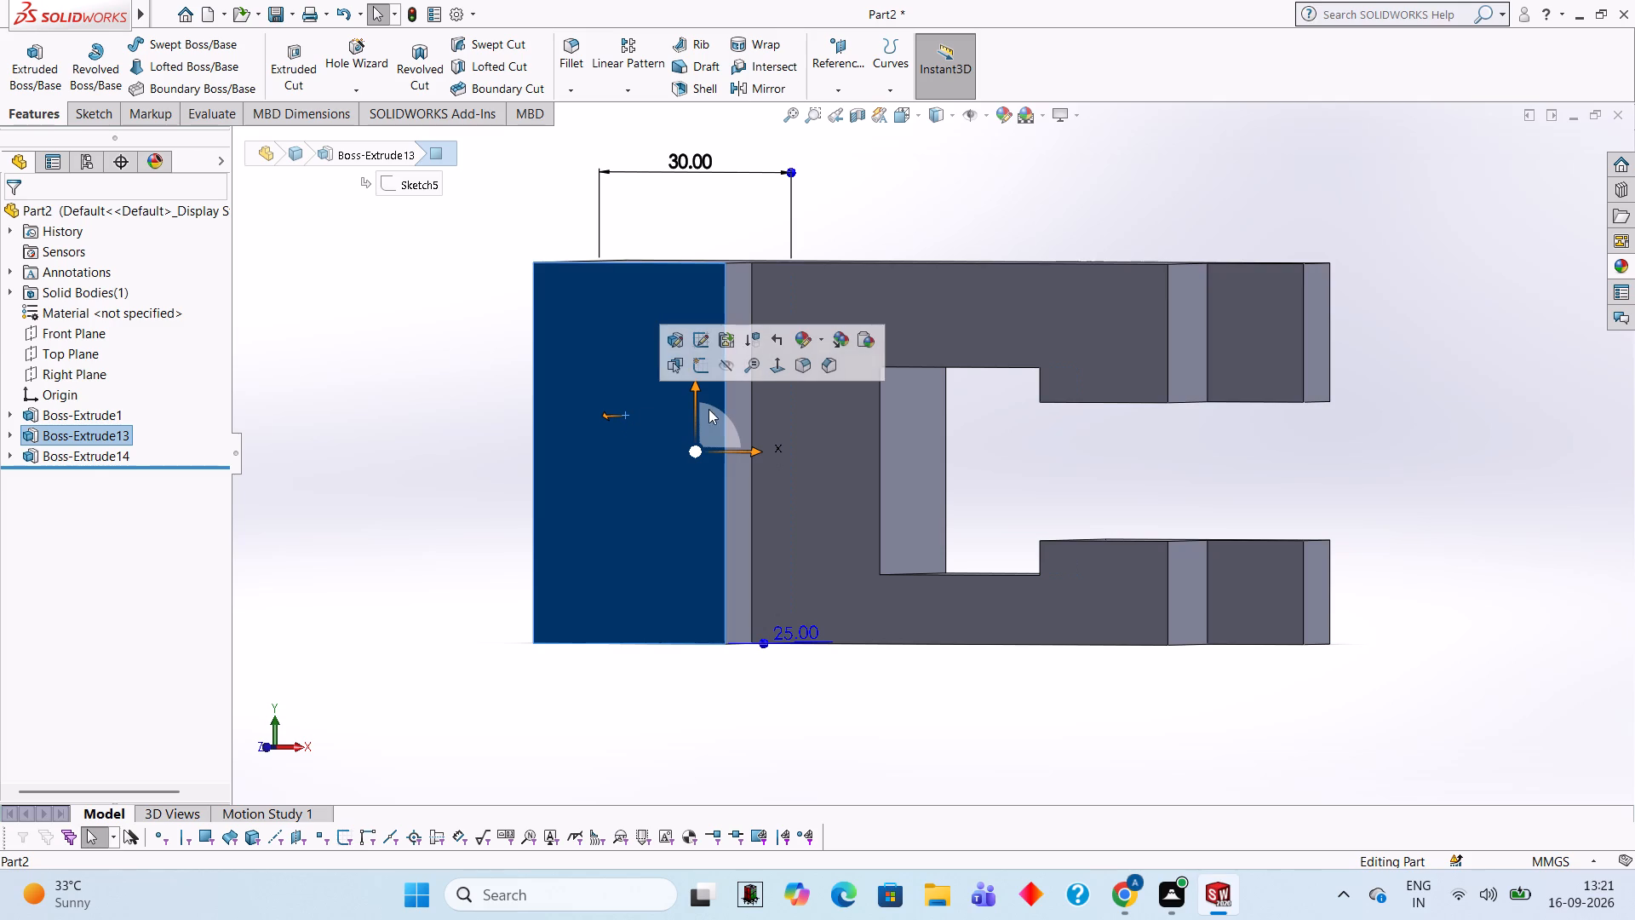
pyautogui.click(707, 371)
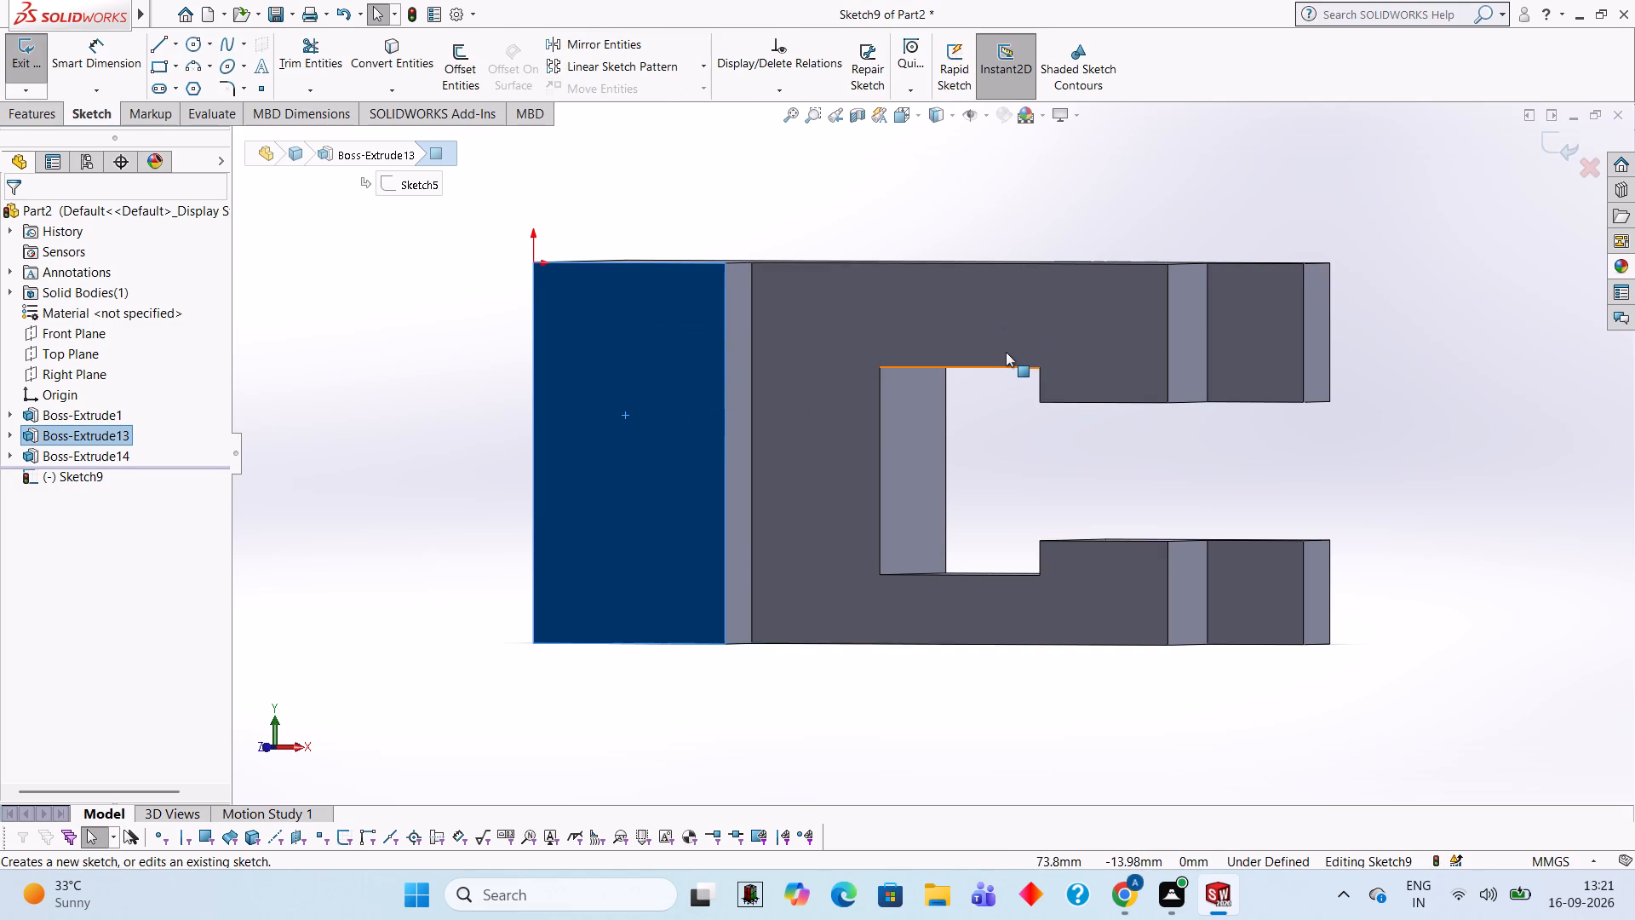
pyautogui.hotkey('ctrl', '8')
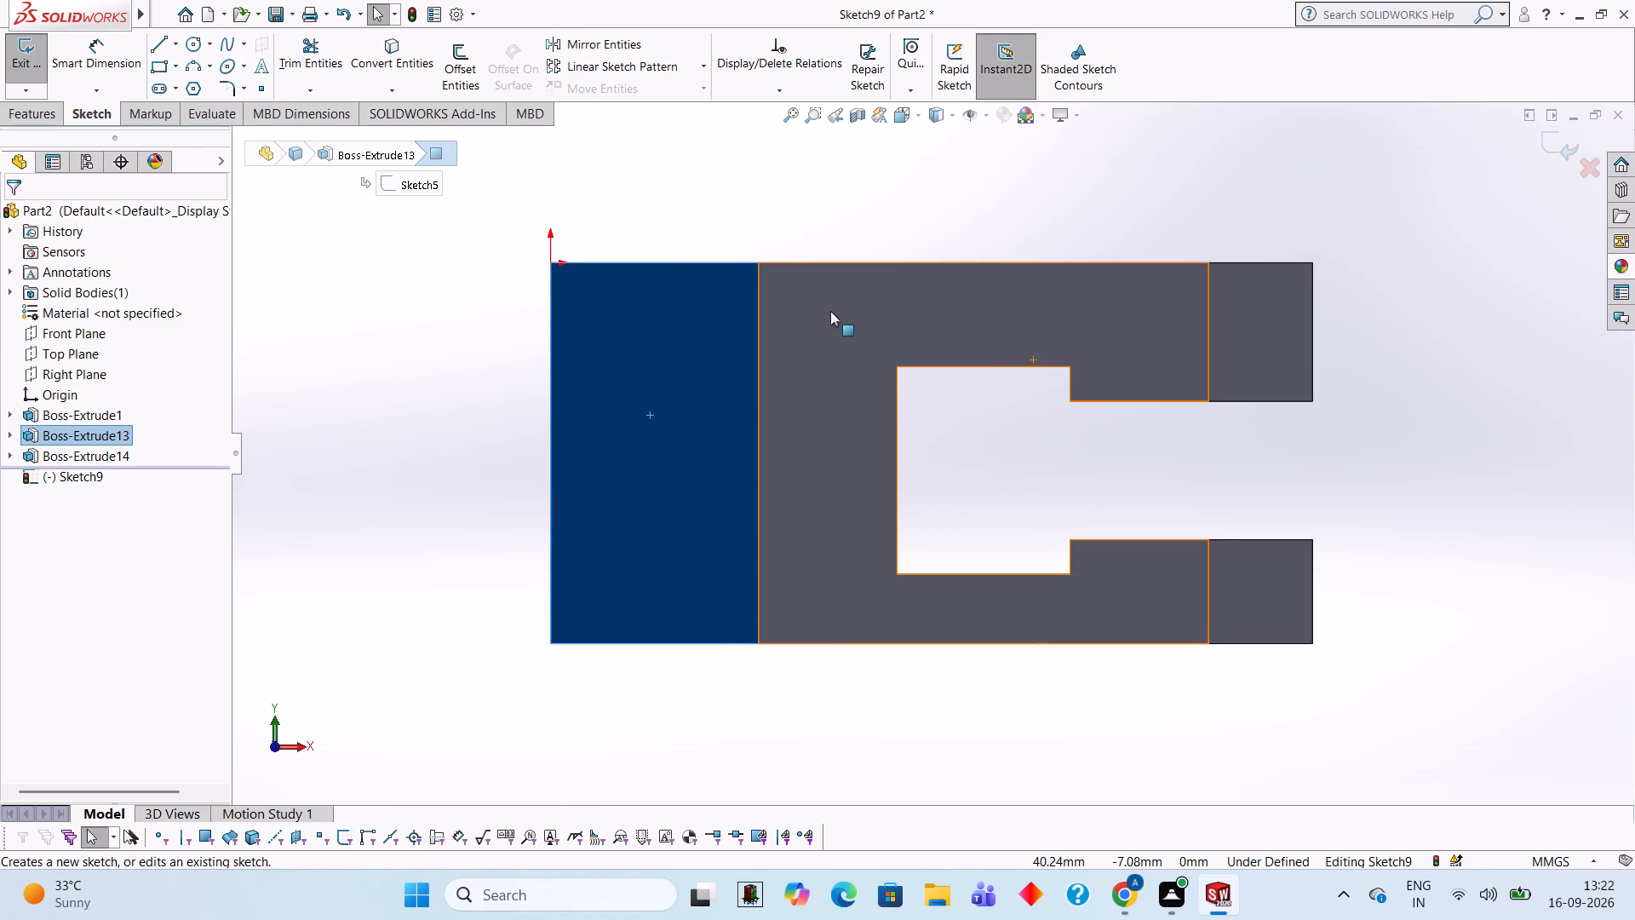
pyautogui.click(191, 53)
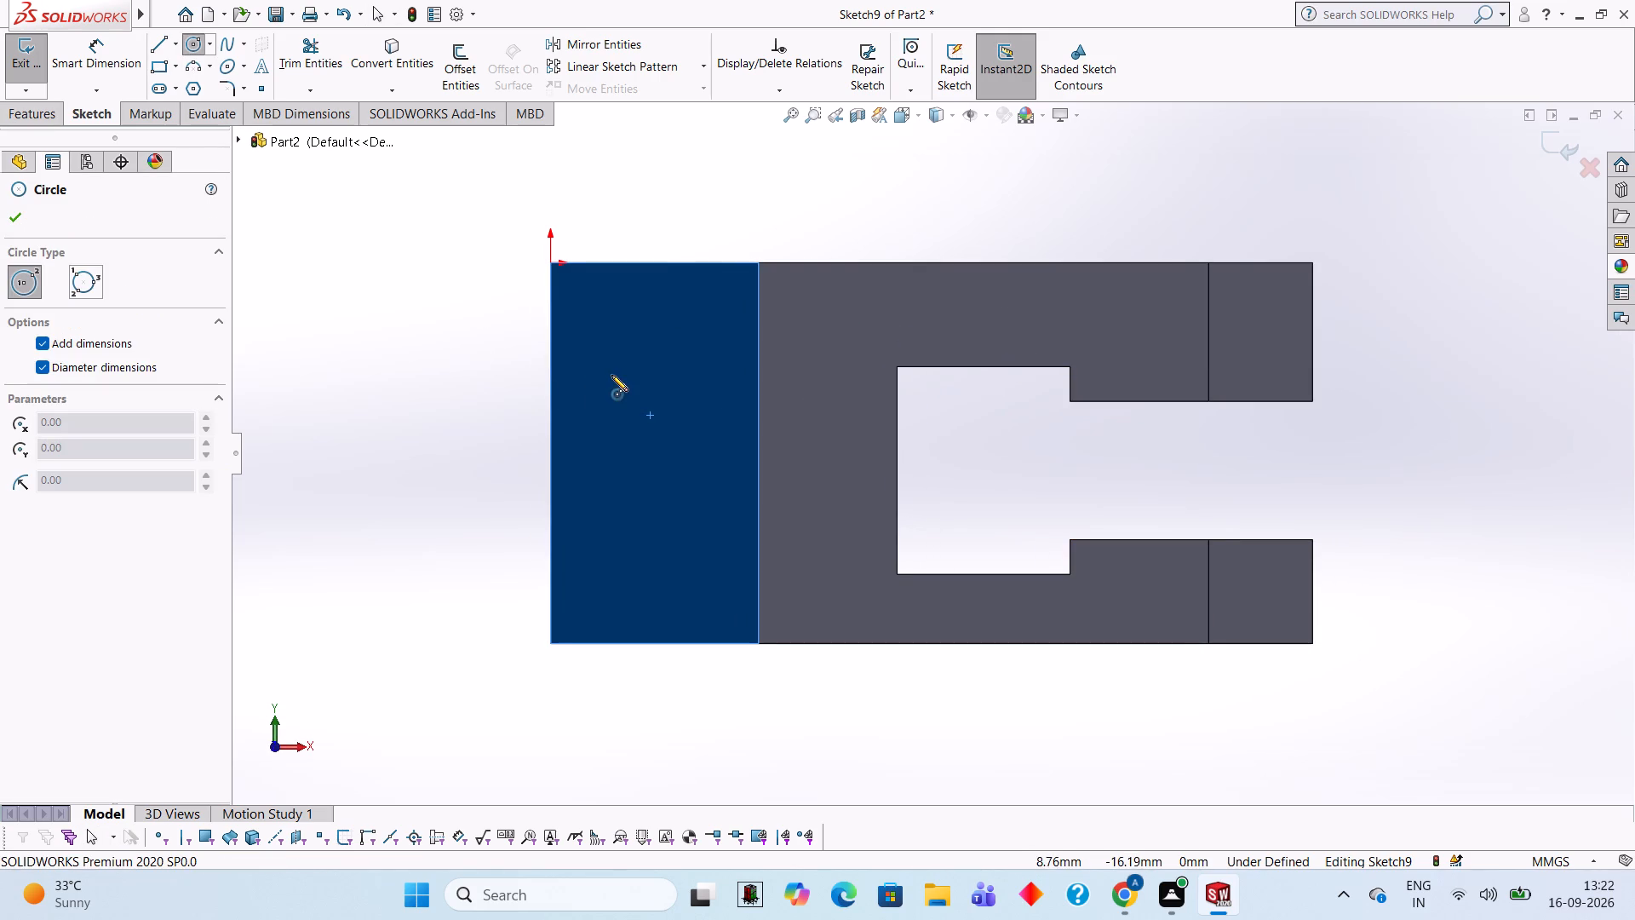
pyautogui.click(645, 334)
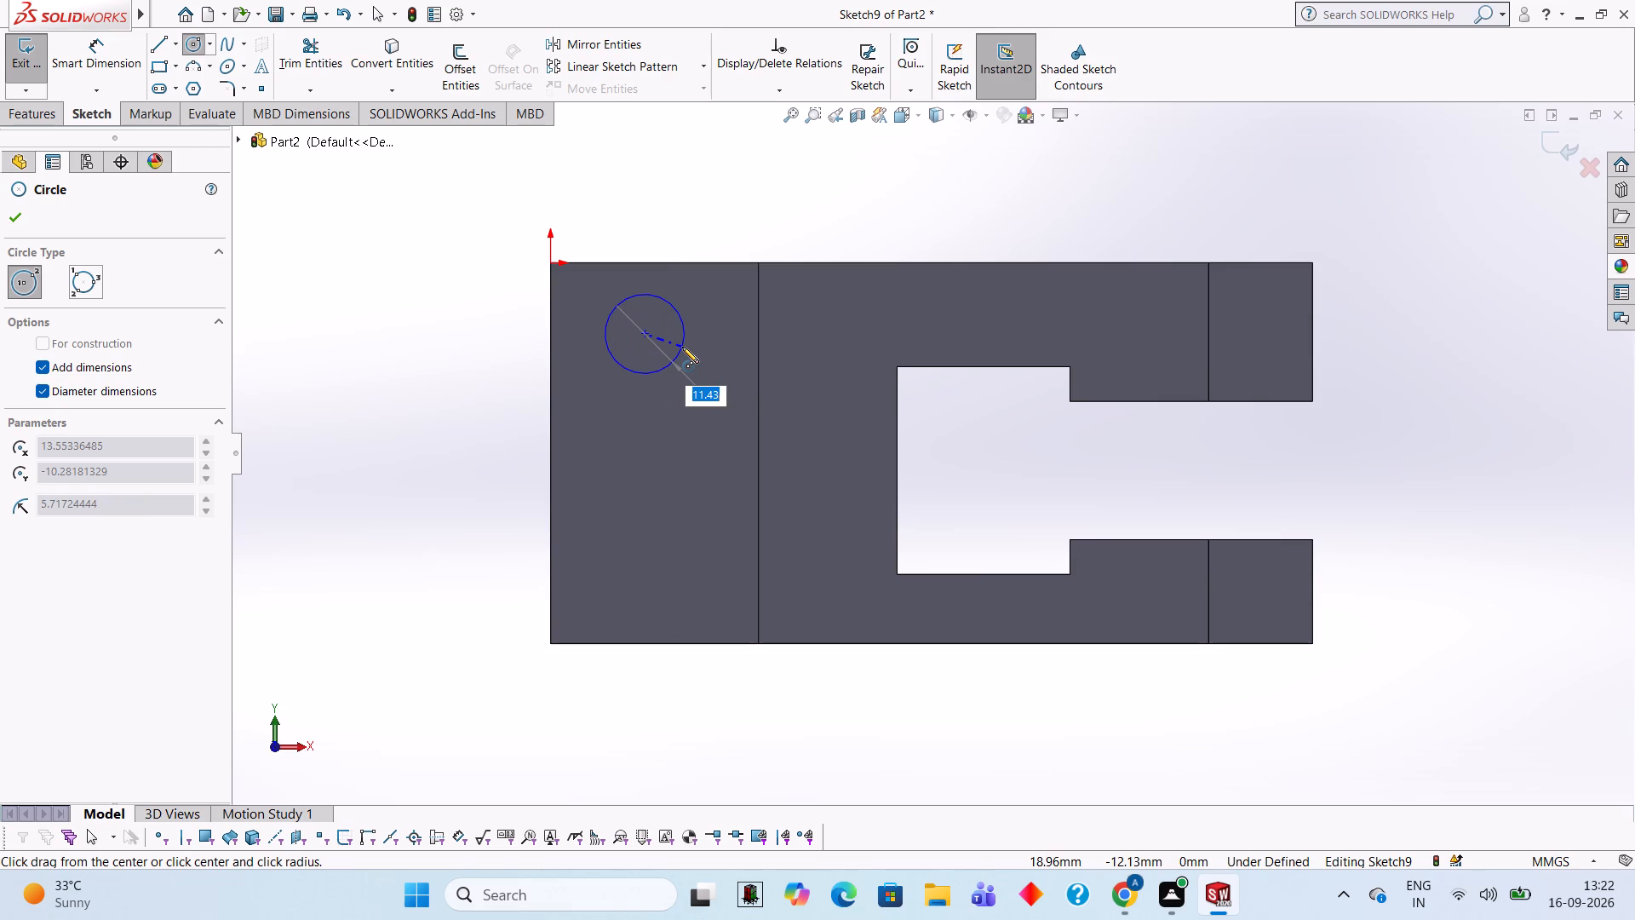
pyautogui.write('10')
pyautogui.press('Return')
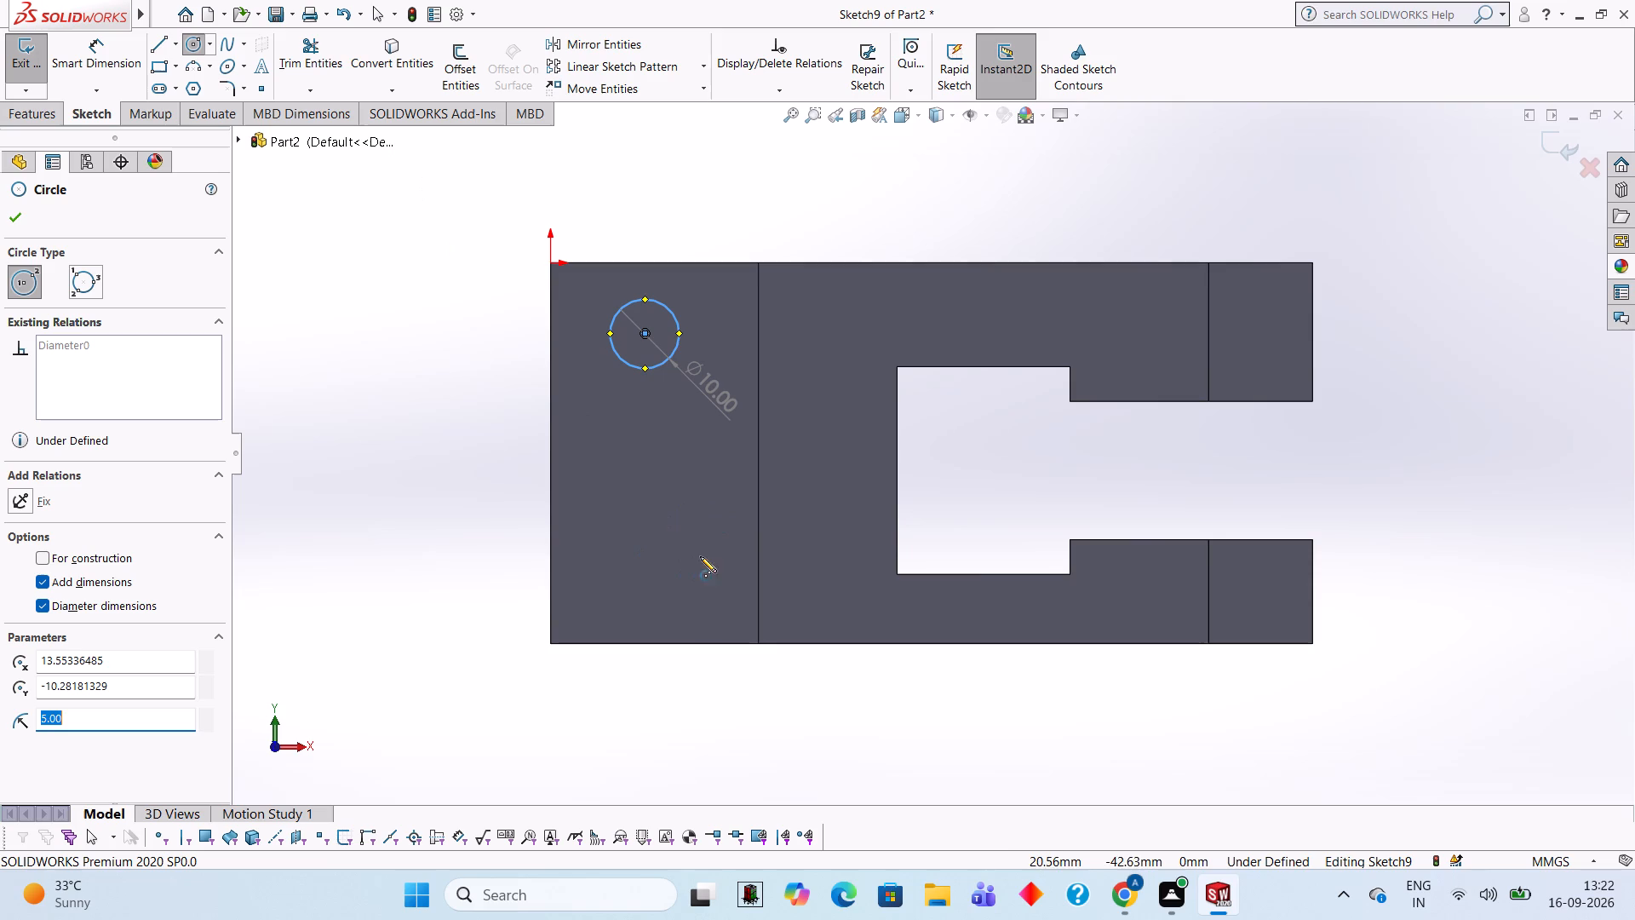
pyautogui.click(645, 528)
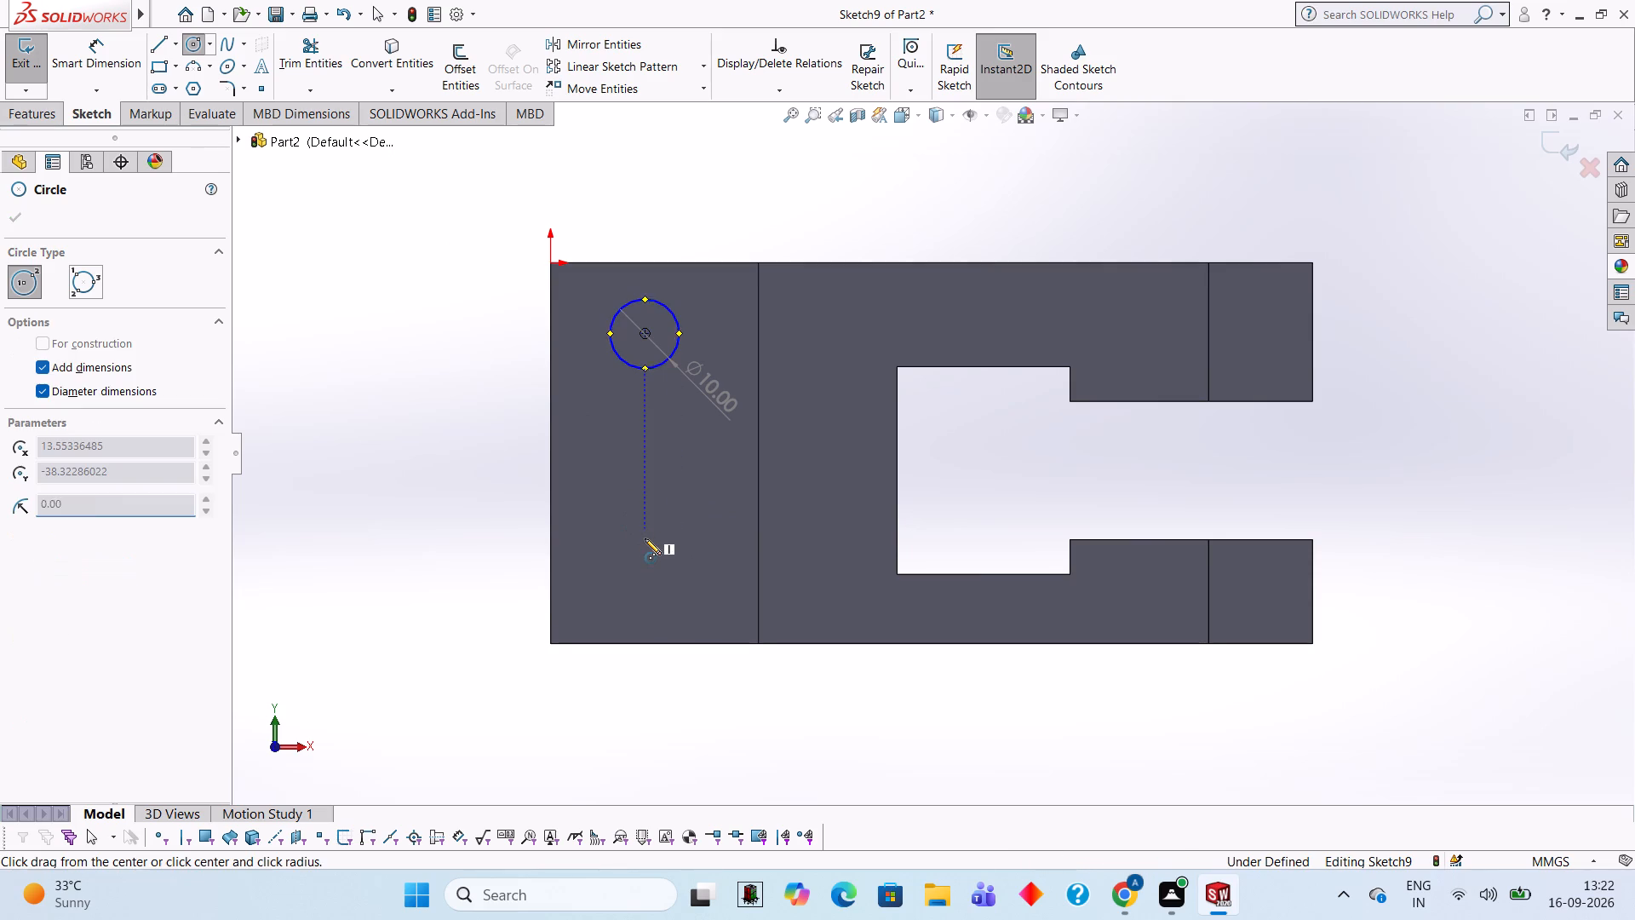
pyautogui.write('10')
pyautogui.press('Return')
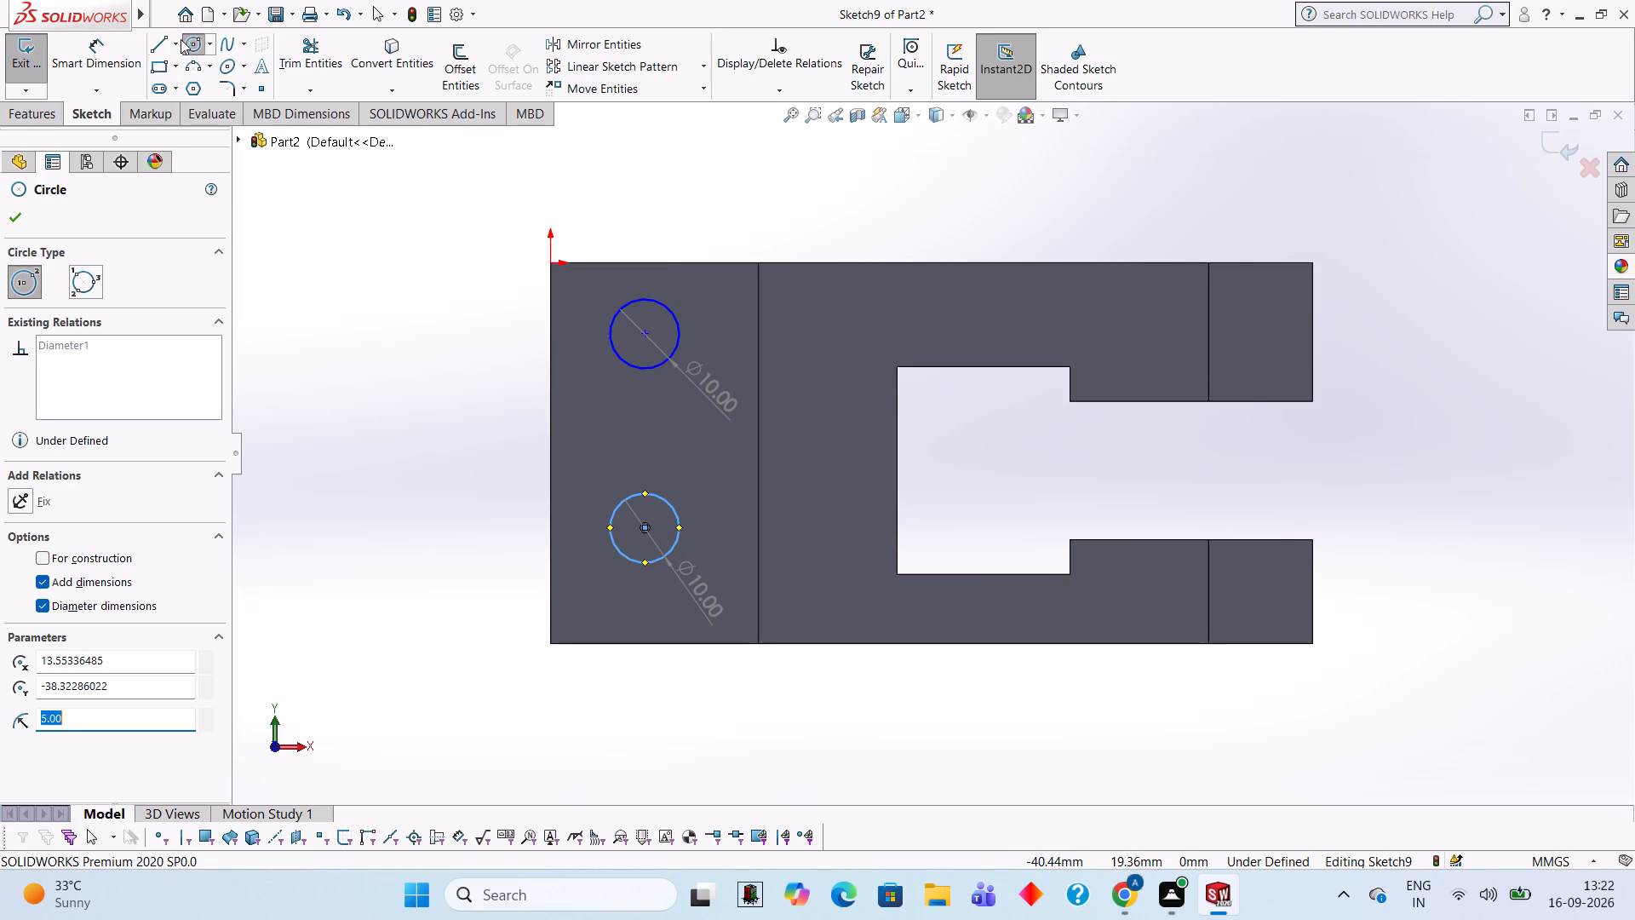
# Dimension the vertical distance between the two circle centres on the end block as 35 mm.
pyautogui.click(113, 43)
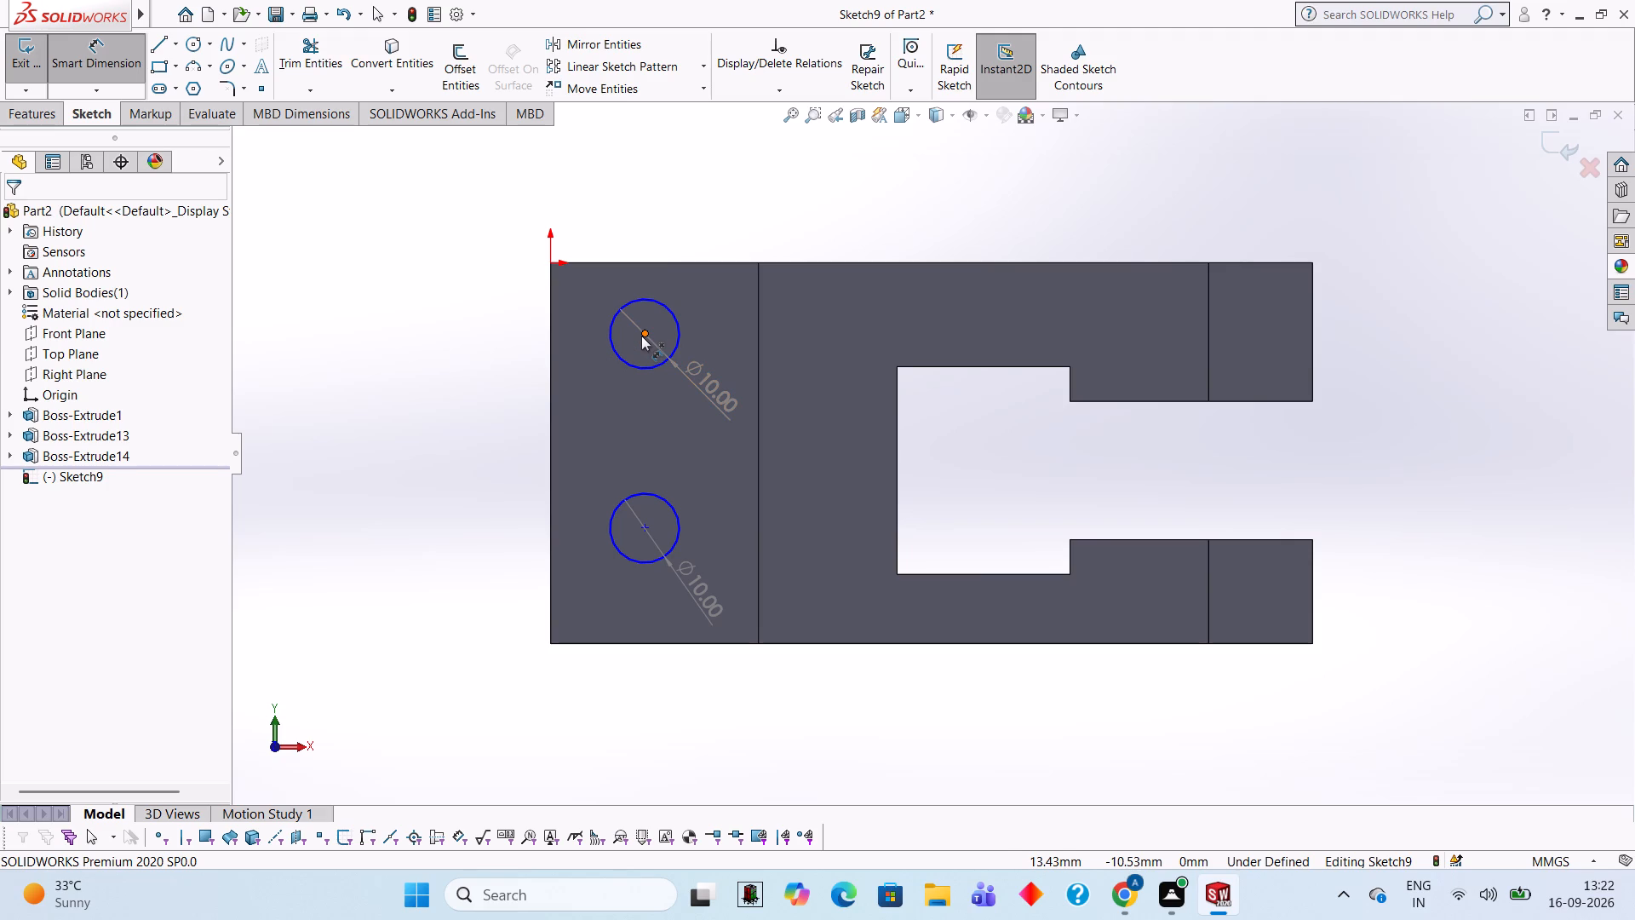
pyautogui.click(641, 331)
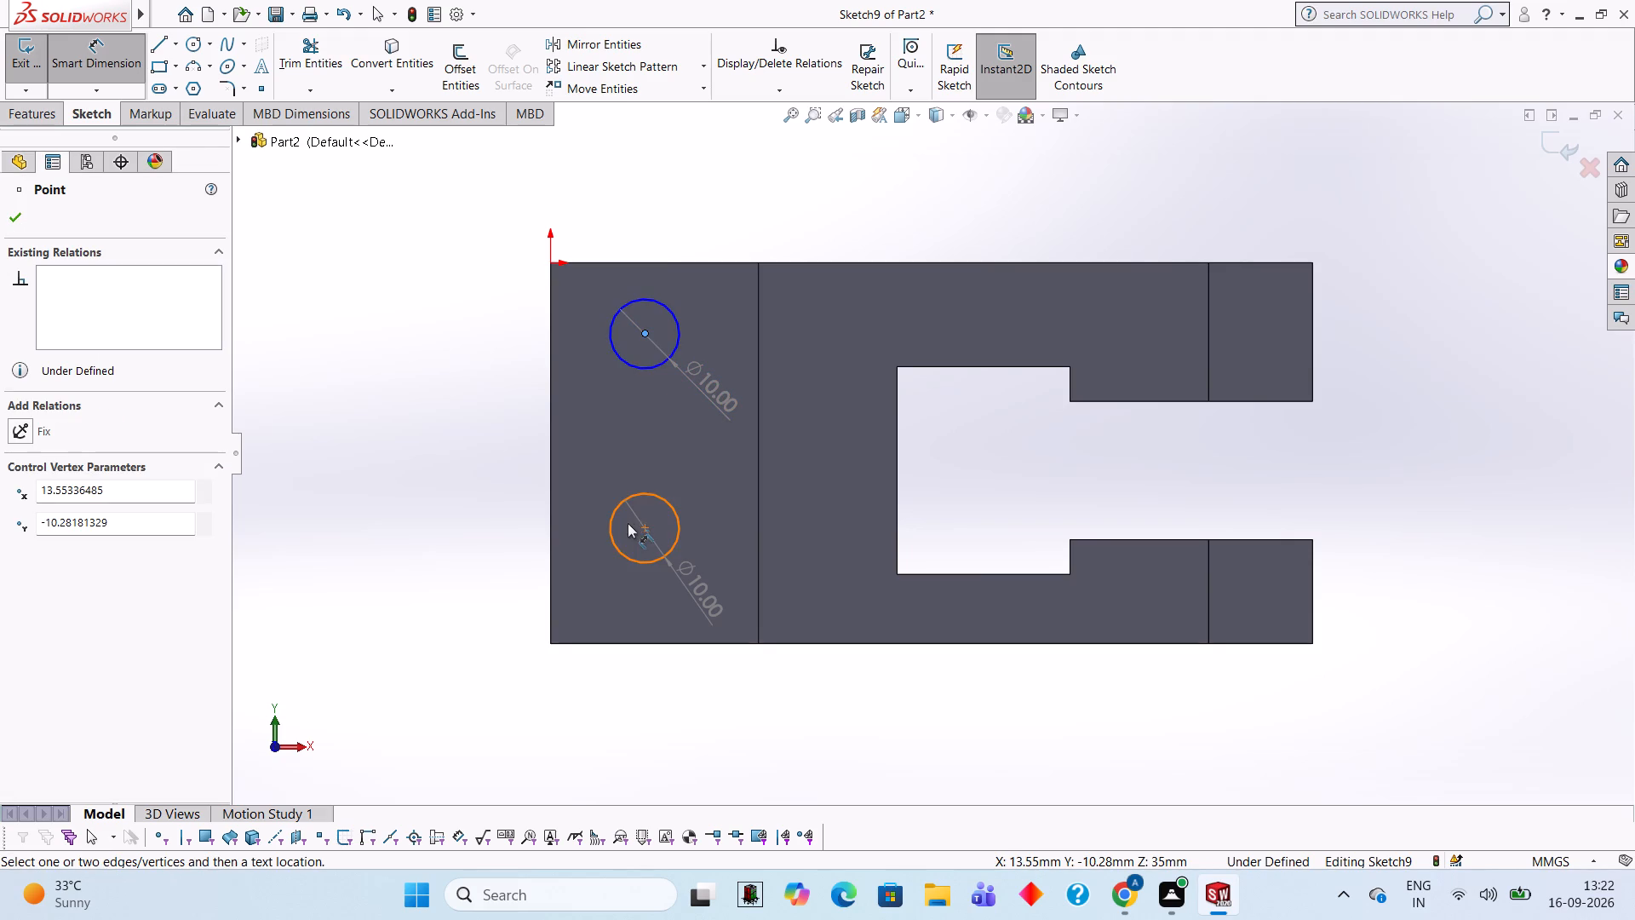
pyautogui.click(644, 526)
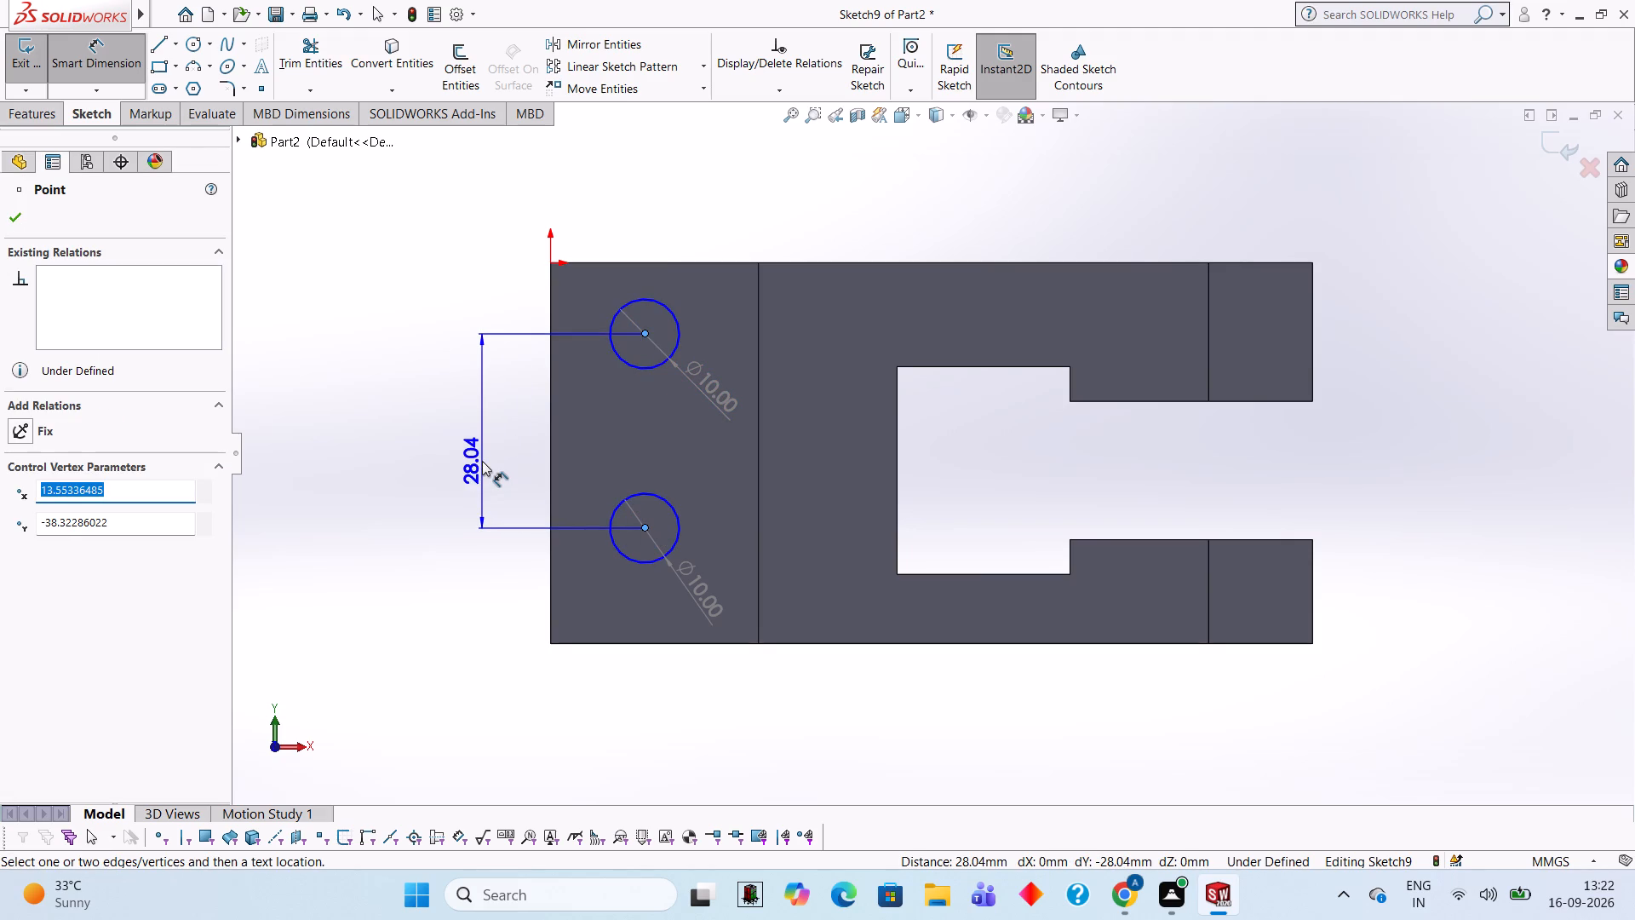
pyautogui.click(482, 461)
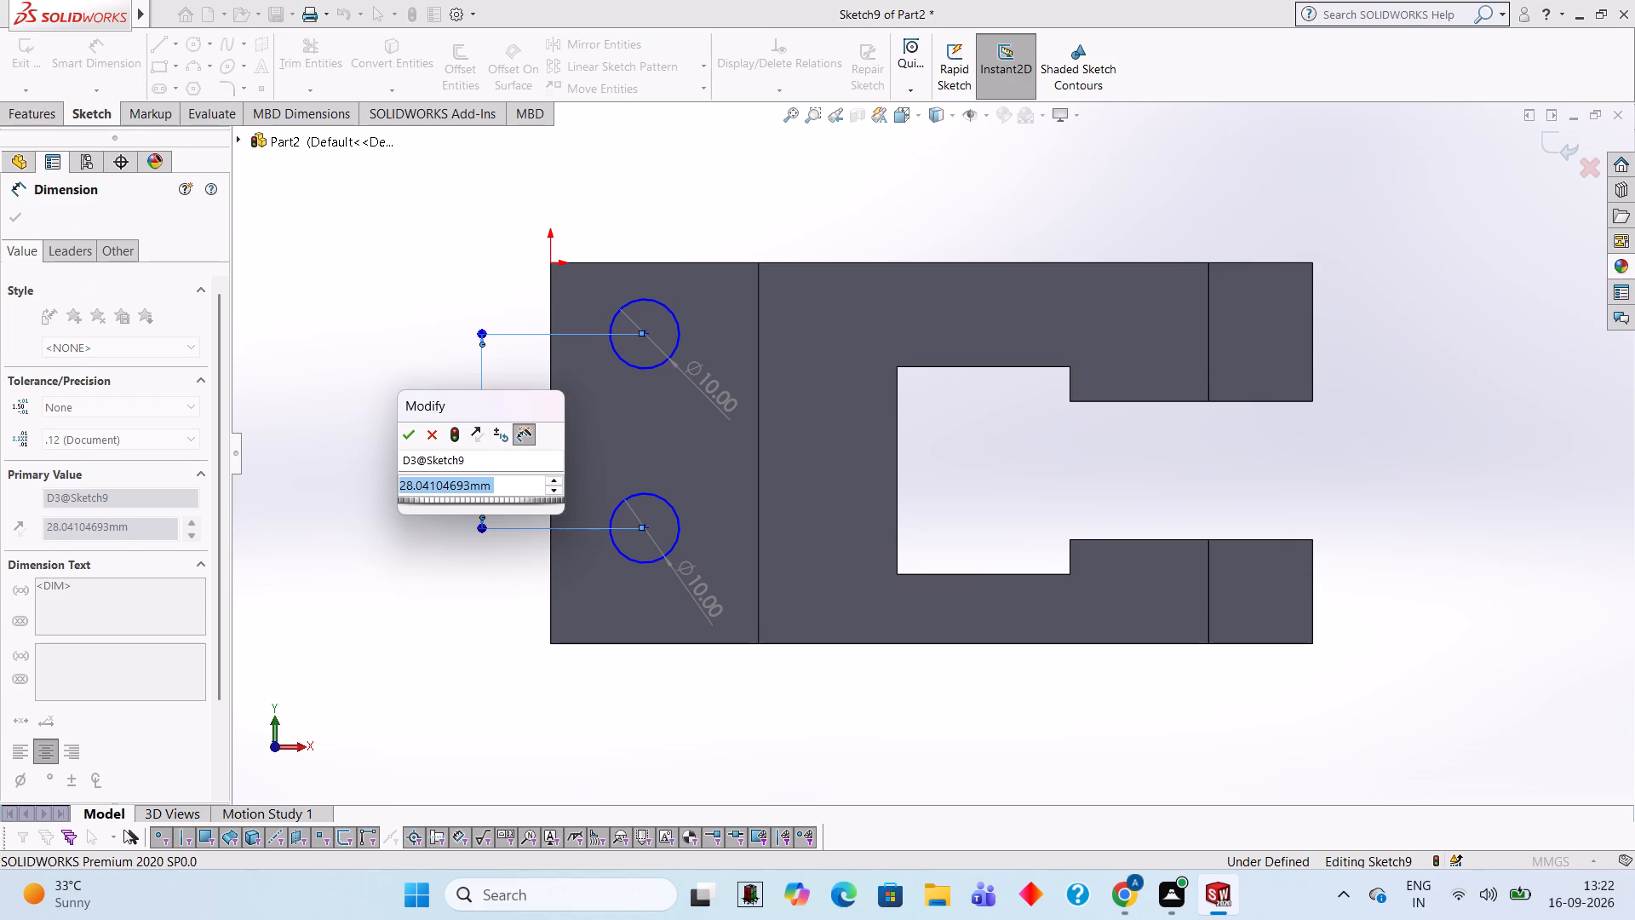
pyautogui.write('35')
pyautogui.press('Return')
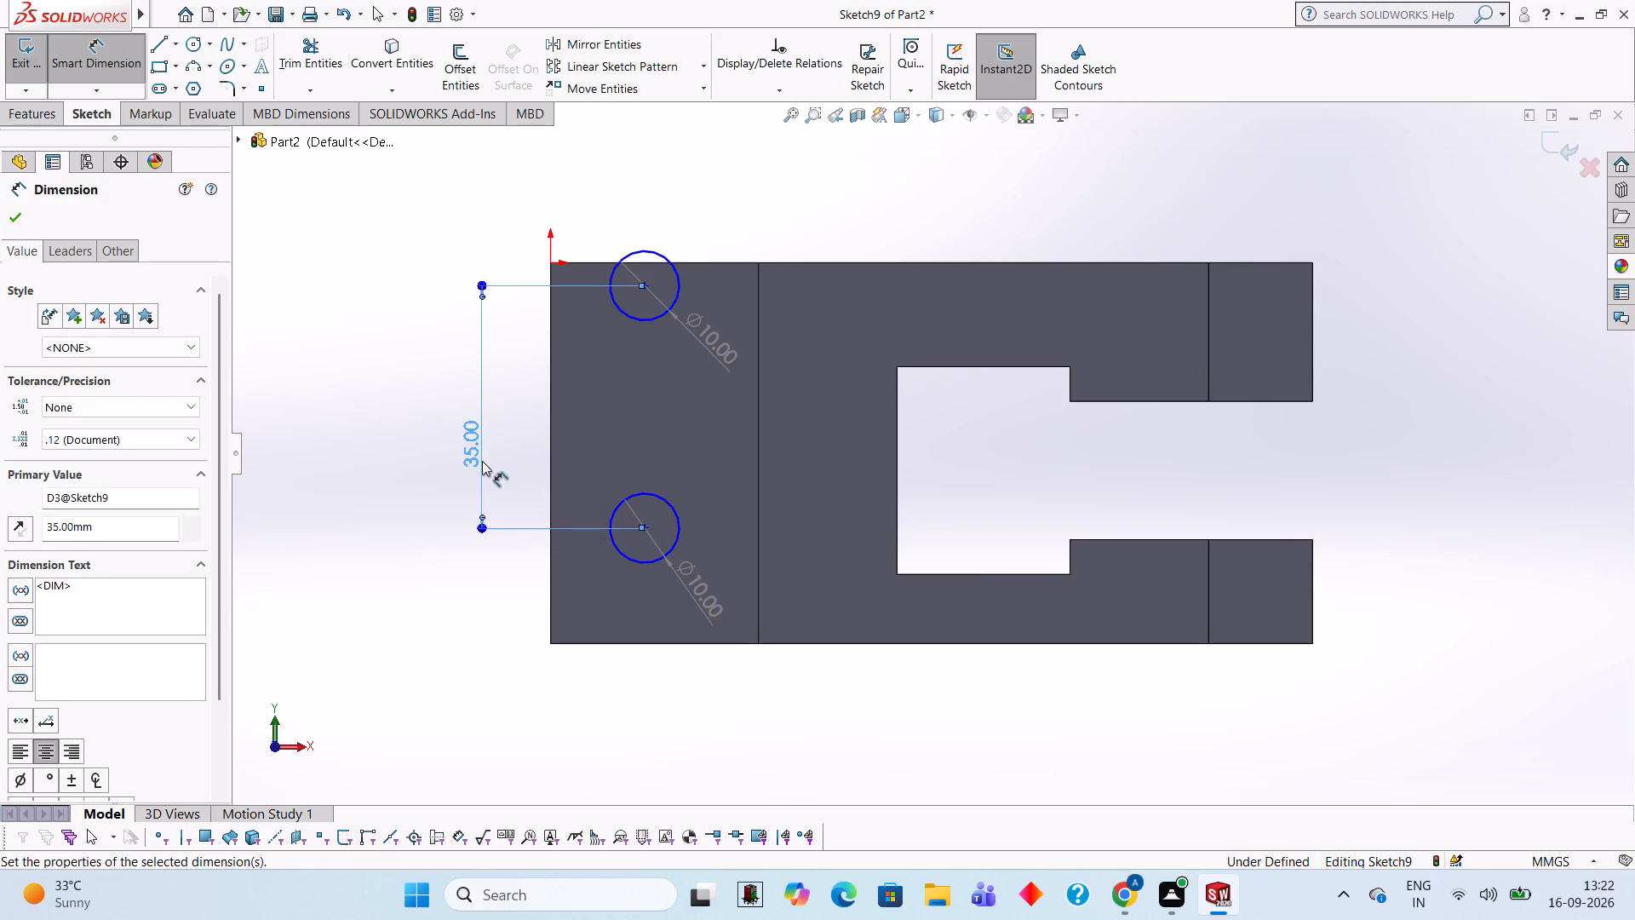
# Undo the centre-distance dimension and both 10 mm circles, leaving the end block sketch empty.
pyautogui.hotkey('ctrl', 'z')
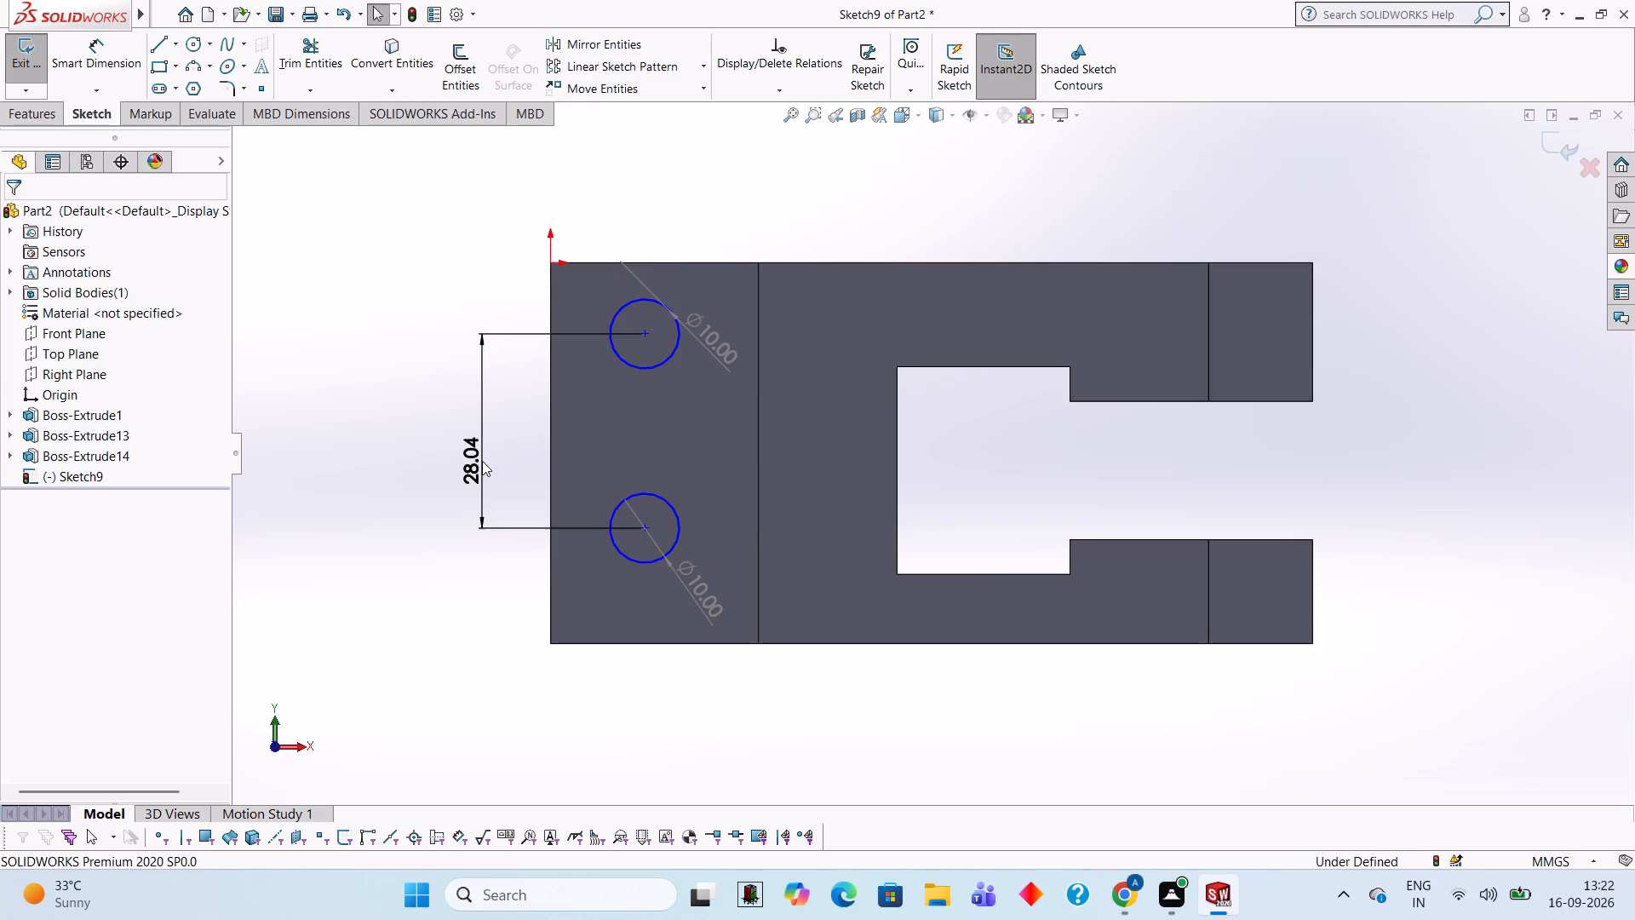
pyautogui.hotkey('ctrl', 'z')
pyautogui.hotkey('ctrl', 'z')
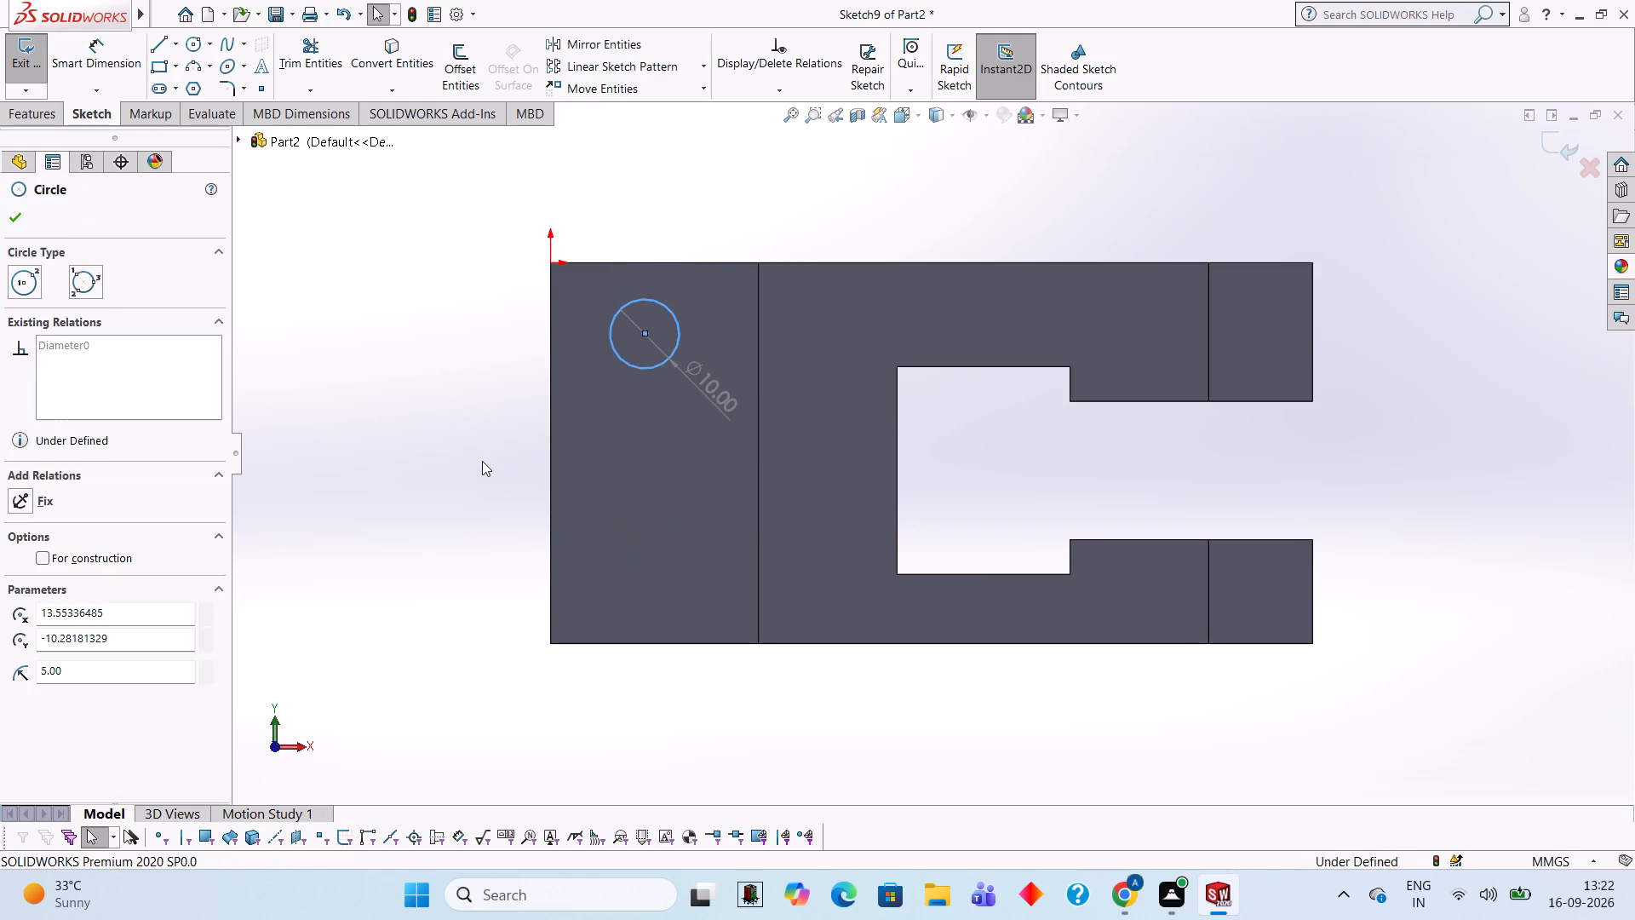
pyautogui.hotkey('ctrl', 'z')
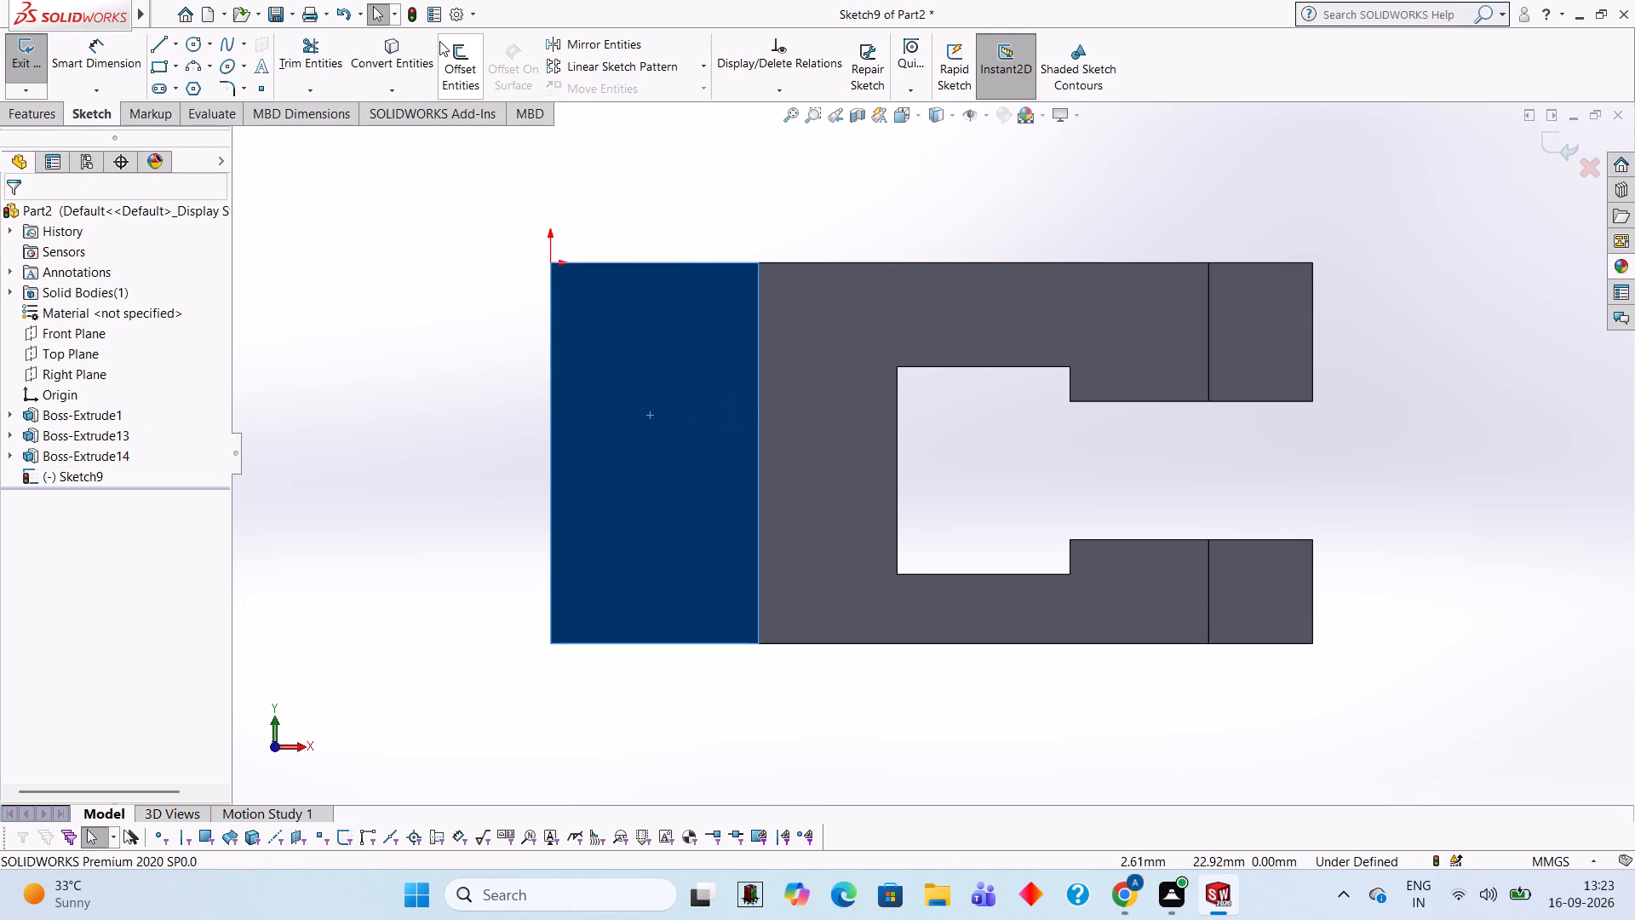
# Sketch two vertically aligned 10 mm diameter circles about 31 mm apart on the end block's face.
pyautogui.click(192, 36)
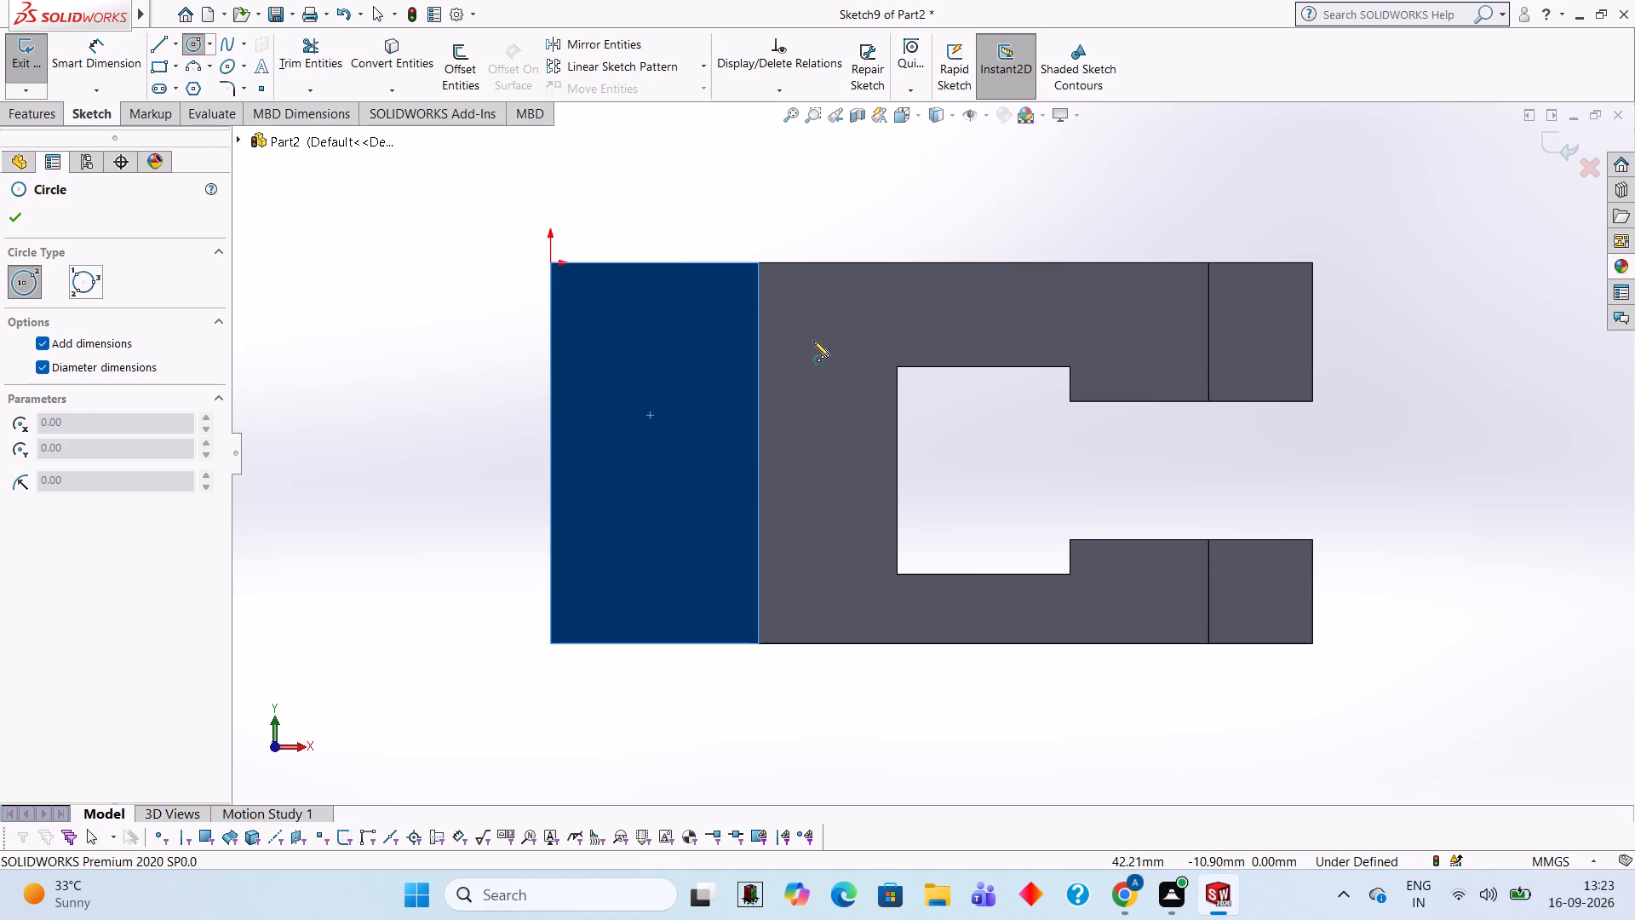
pyautogui.click(646, 333)
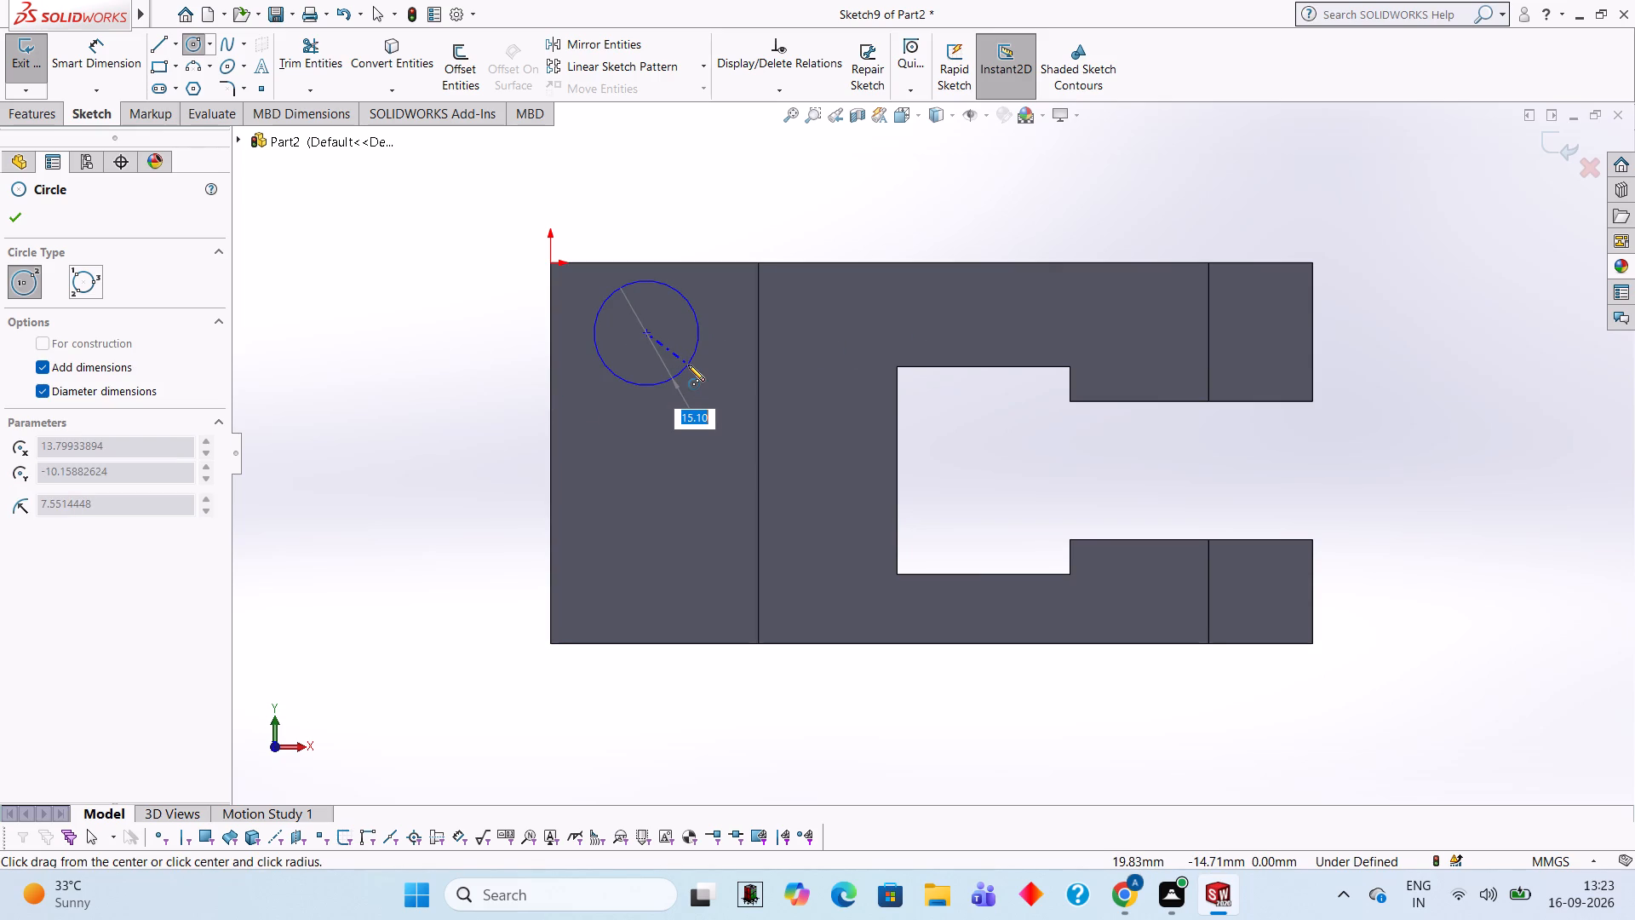
pyautogui.write('10')
pyautogui.press('Return')
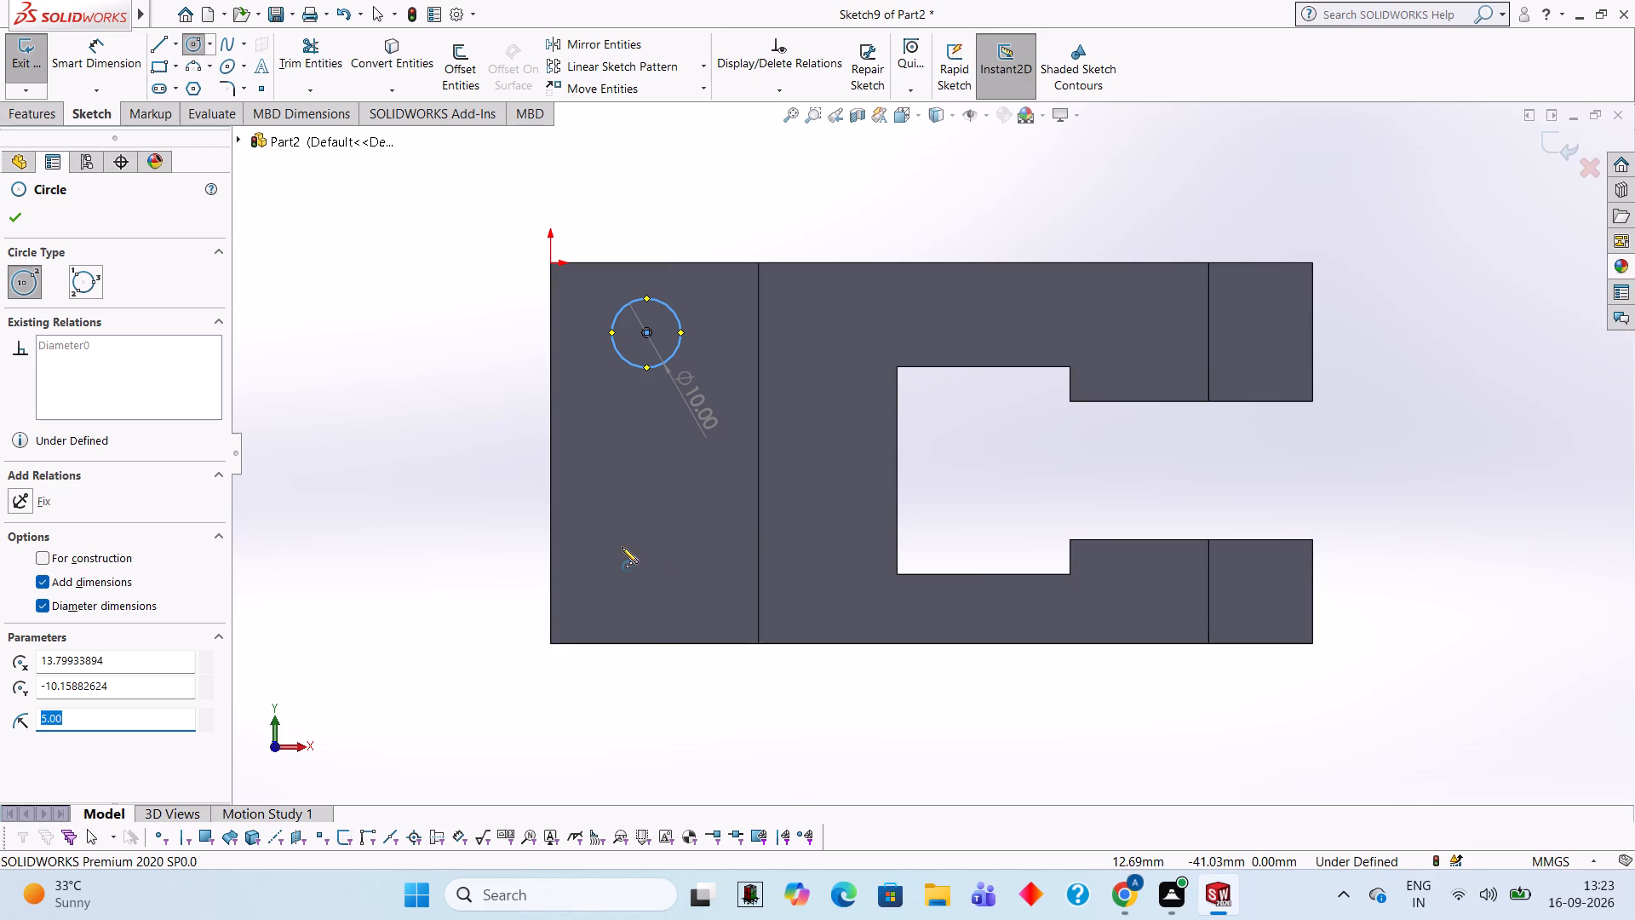
pyautogui.click(645, 547)
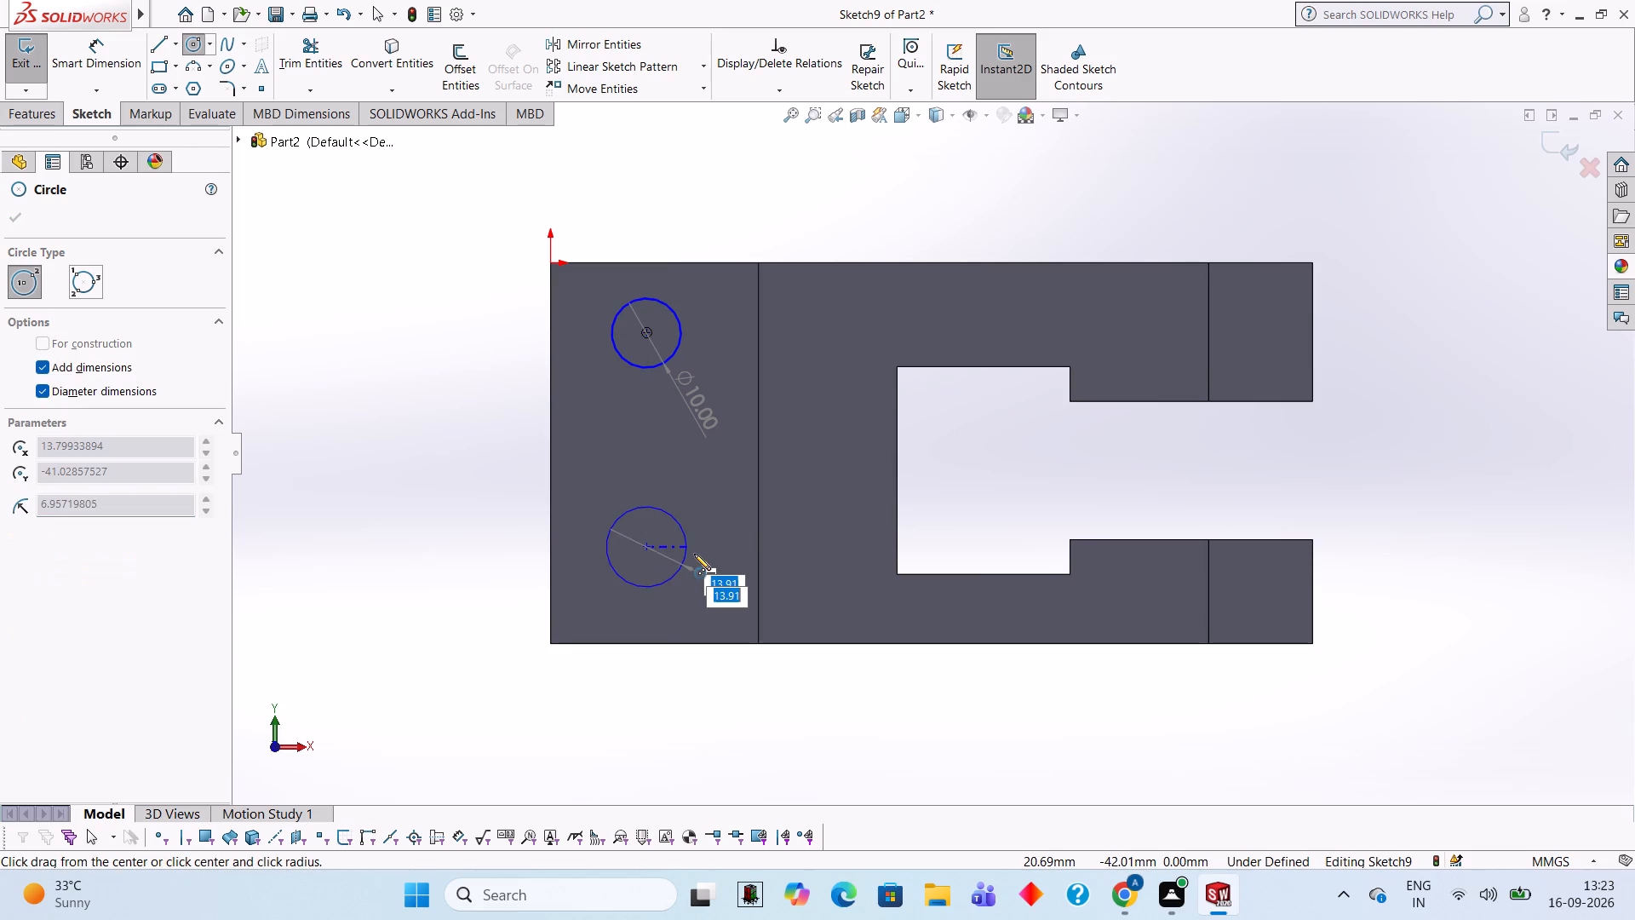
pyautogui.write('10')
pyautogui.press('Return')
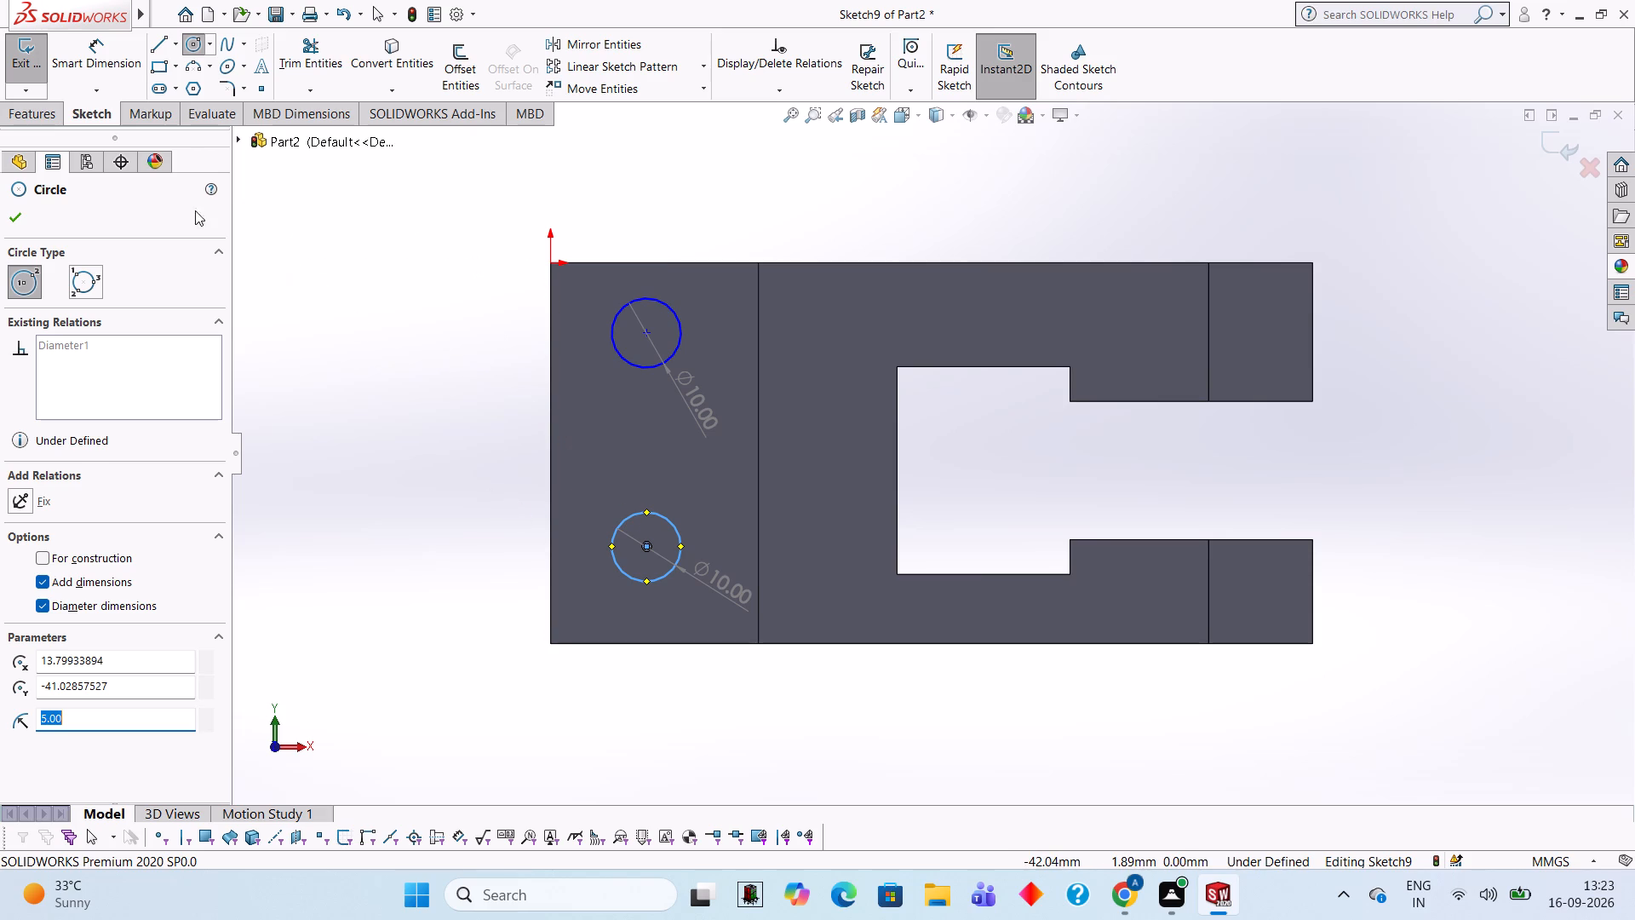
# Dimension the lower circle's centre 15 mm from the end block's outer vertical edge.
pyautogui.click(120, 70)
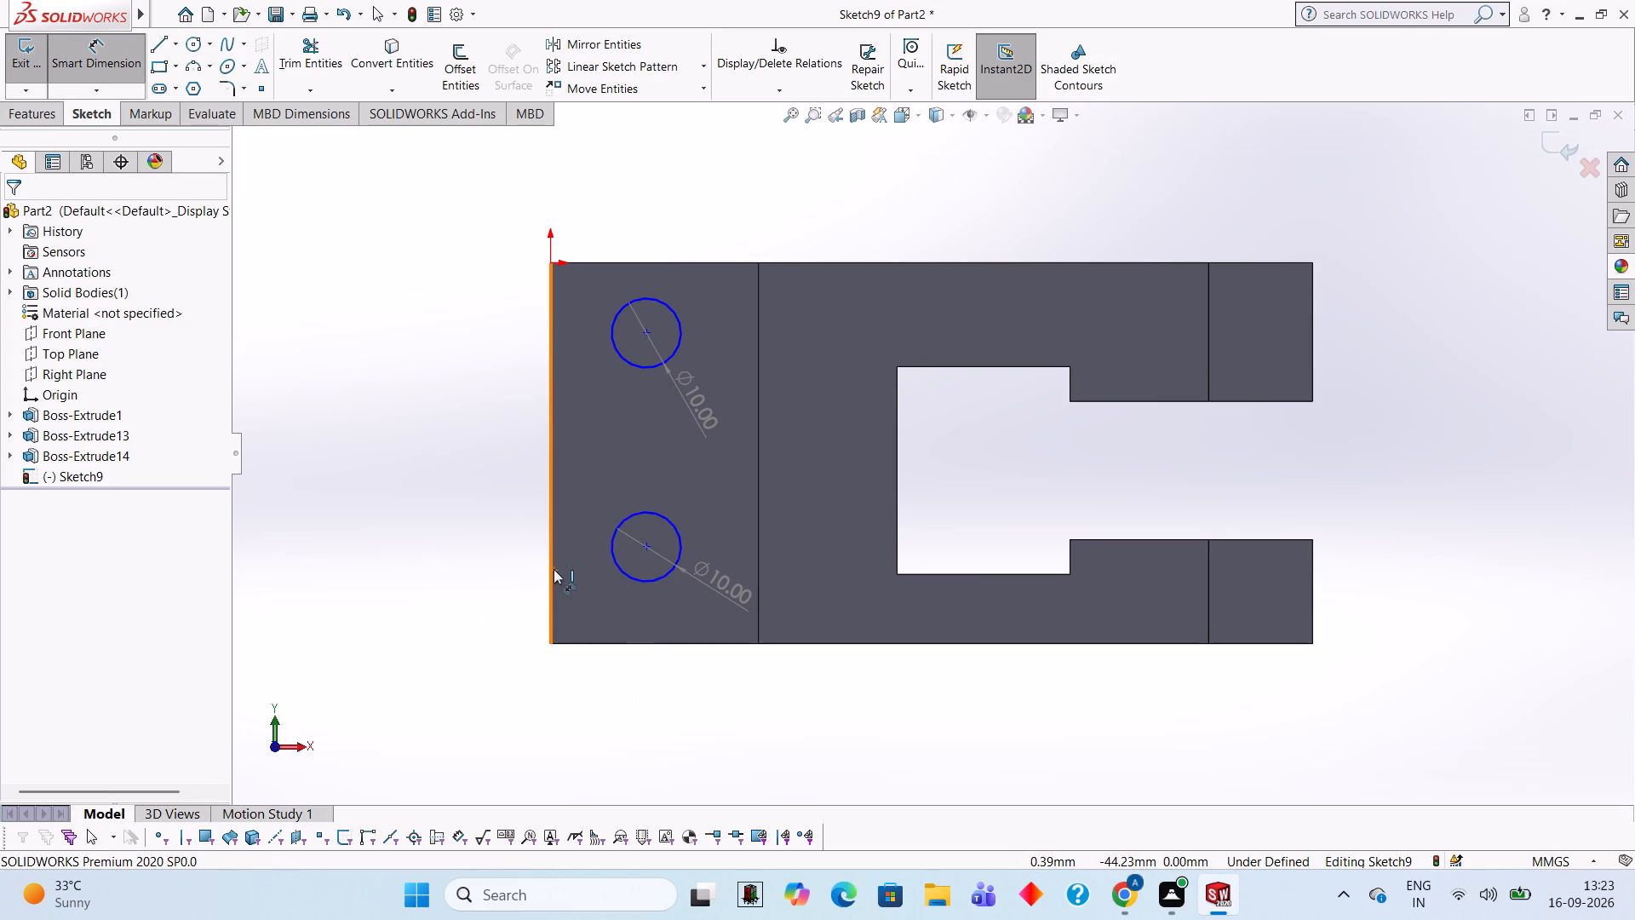
pyautogui.click(553, 569)
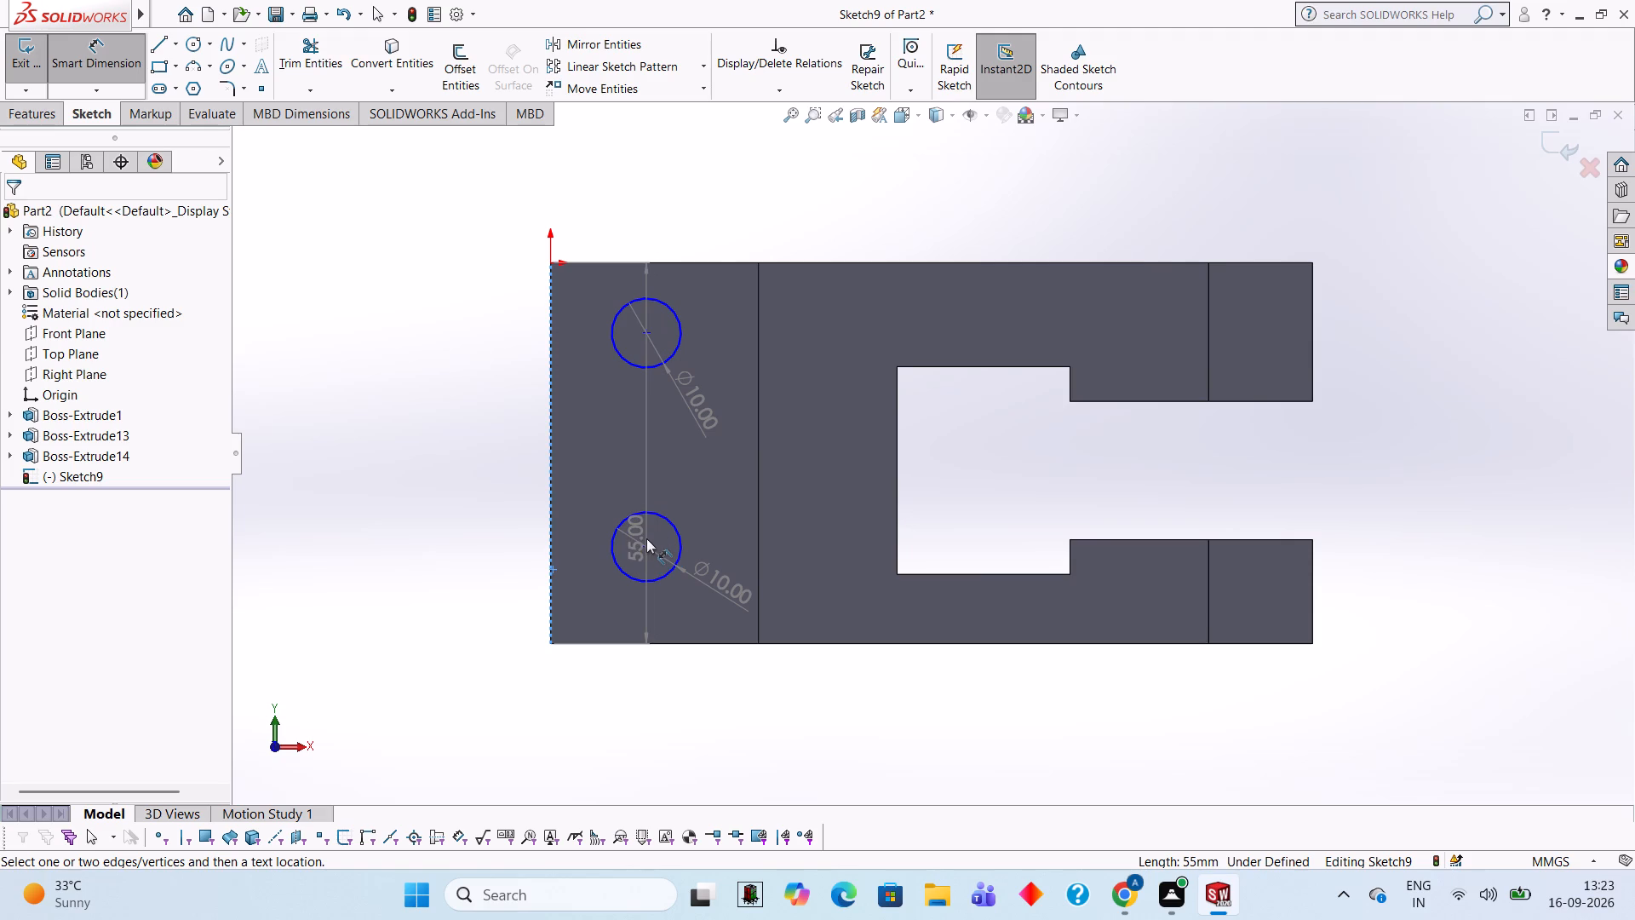
pyautogui.click(646, 545)
pyautogui.click(591, 741)
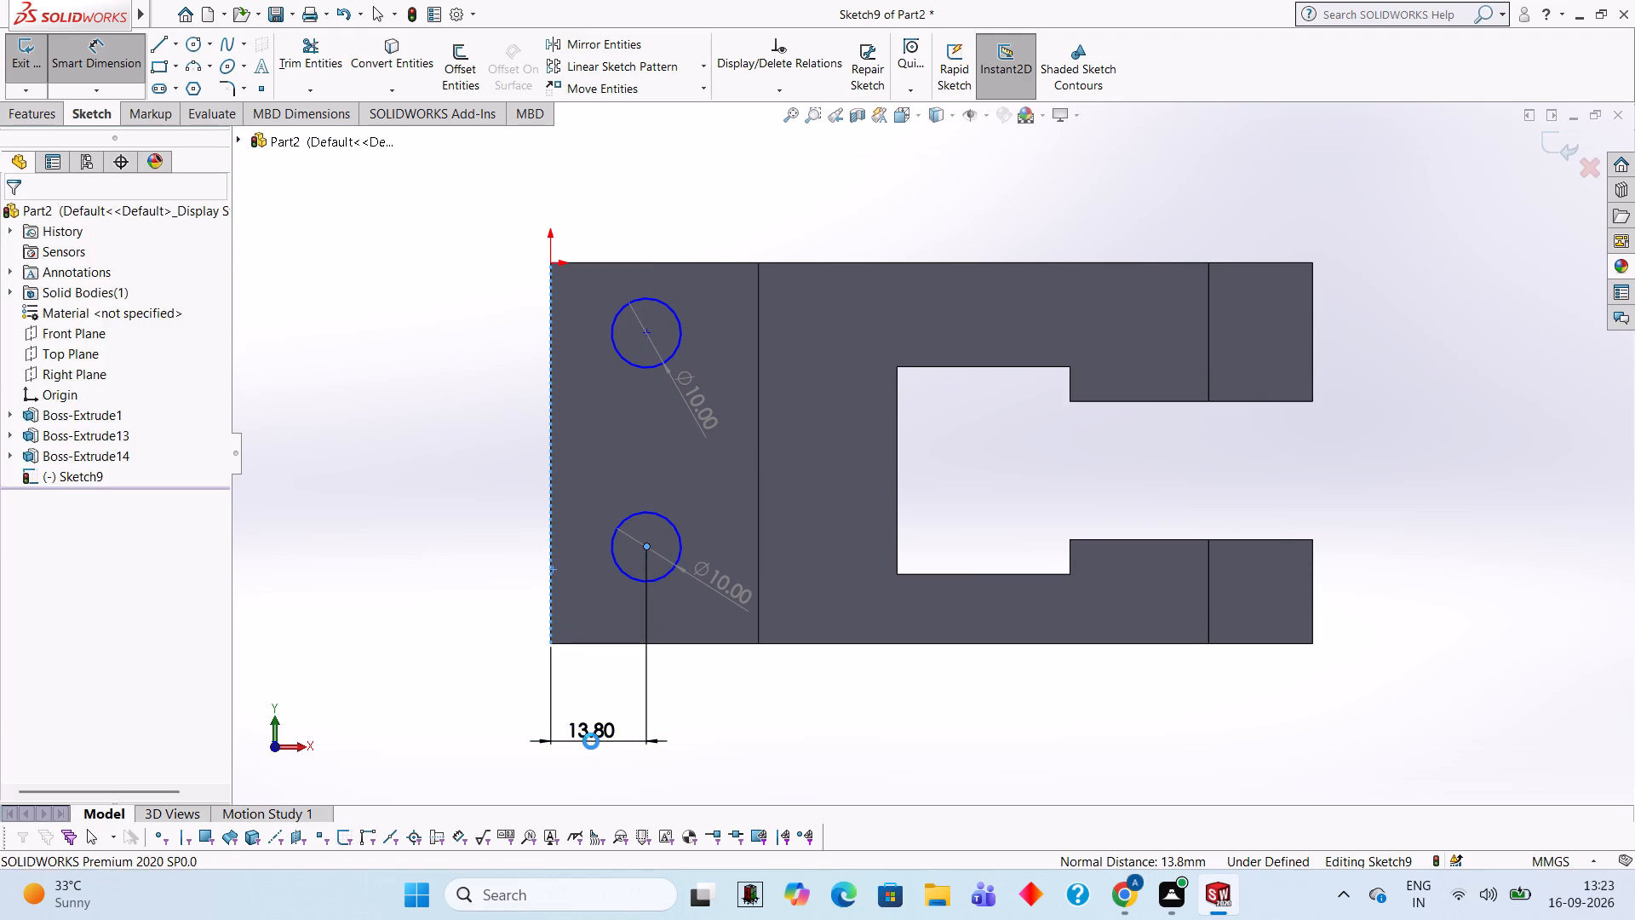
pyautogui.write('15')
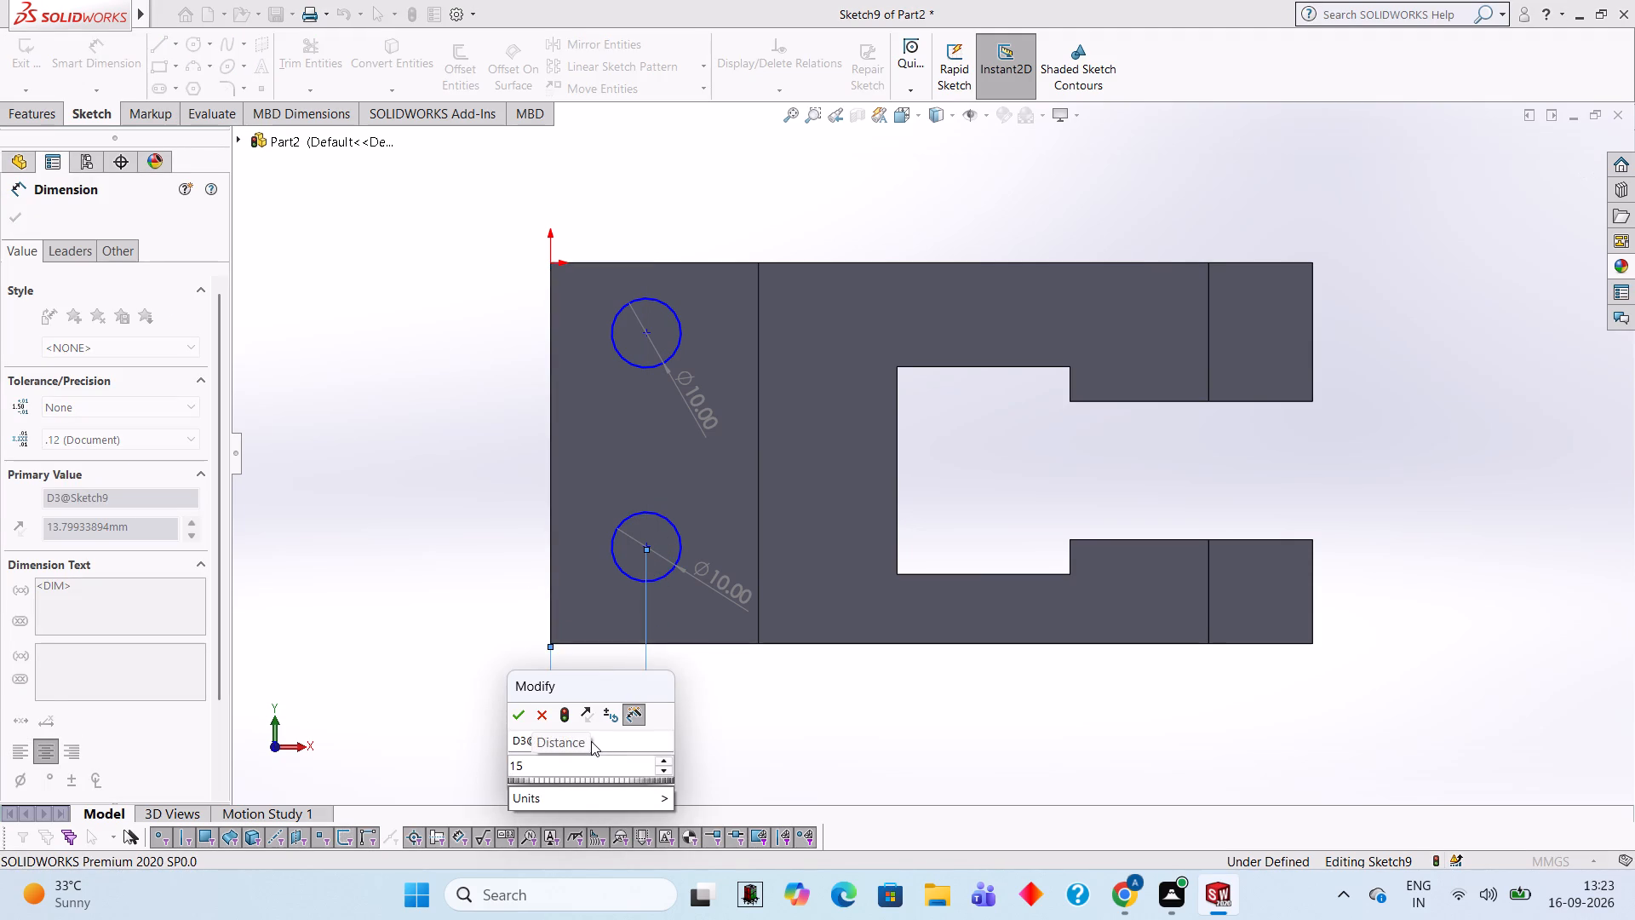
pyautogui.press('Return')
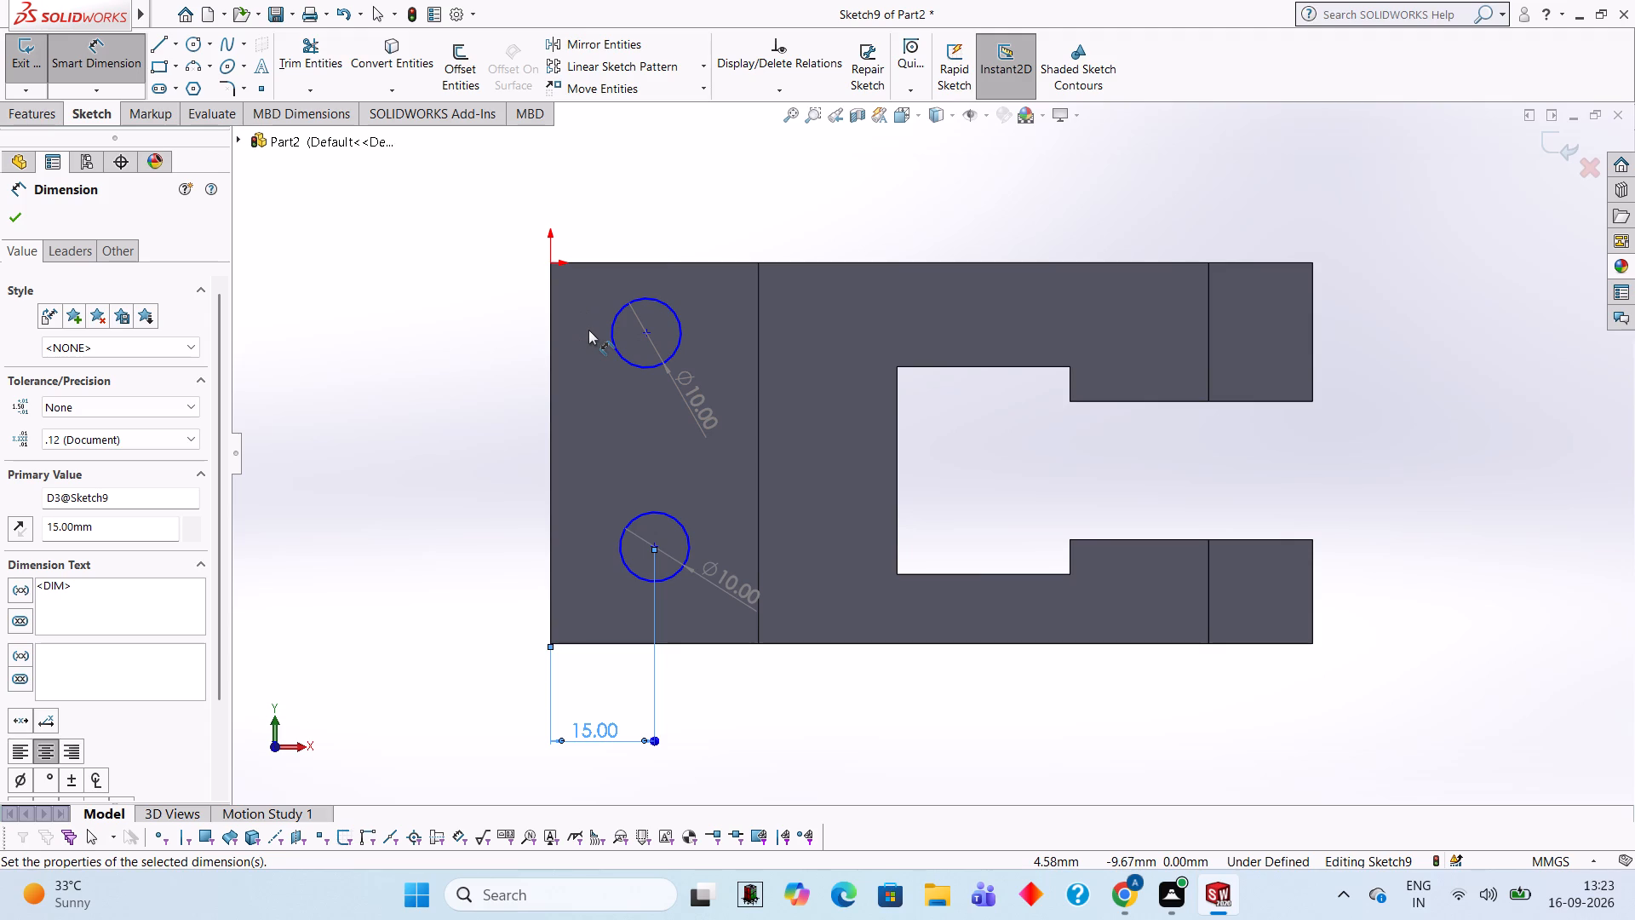
# Dimension the upper circle's centre 15 mm from the end block's outer vertical edge.
pyautogui.click(548, 313)
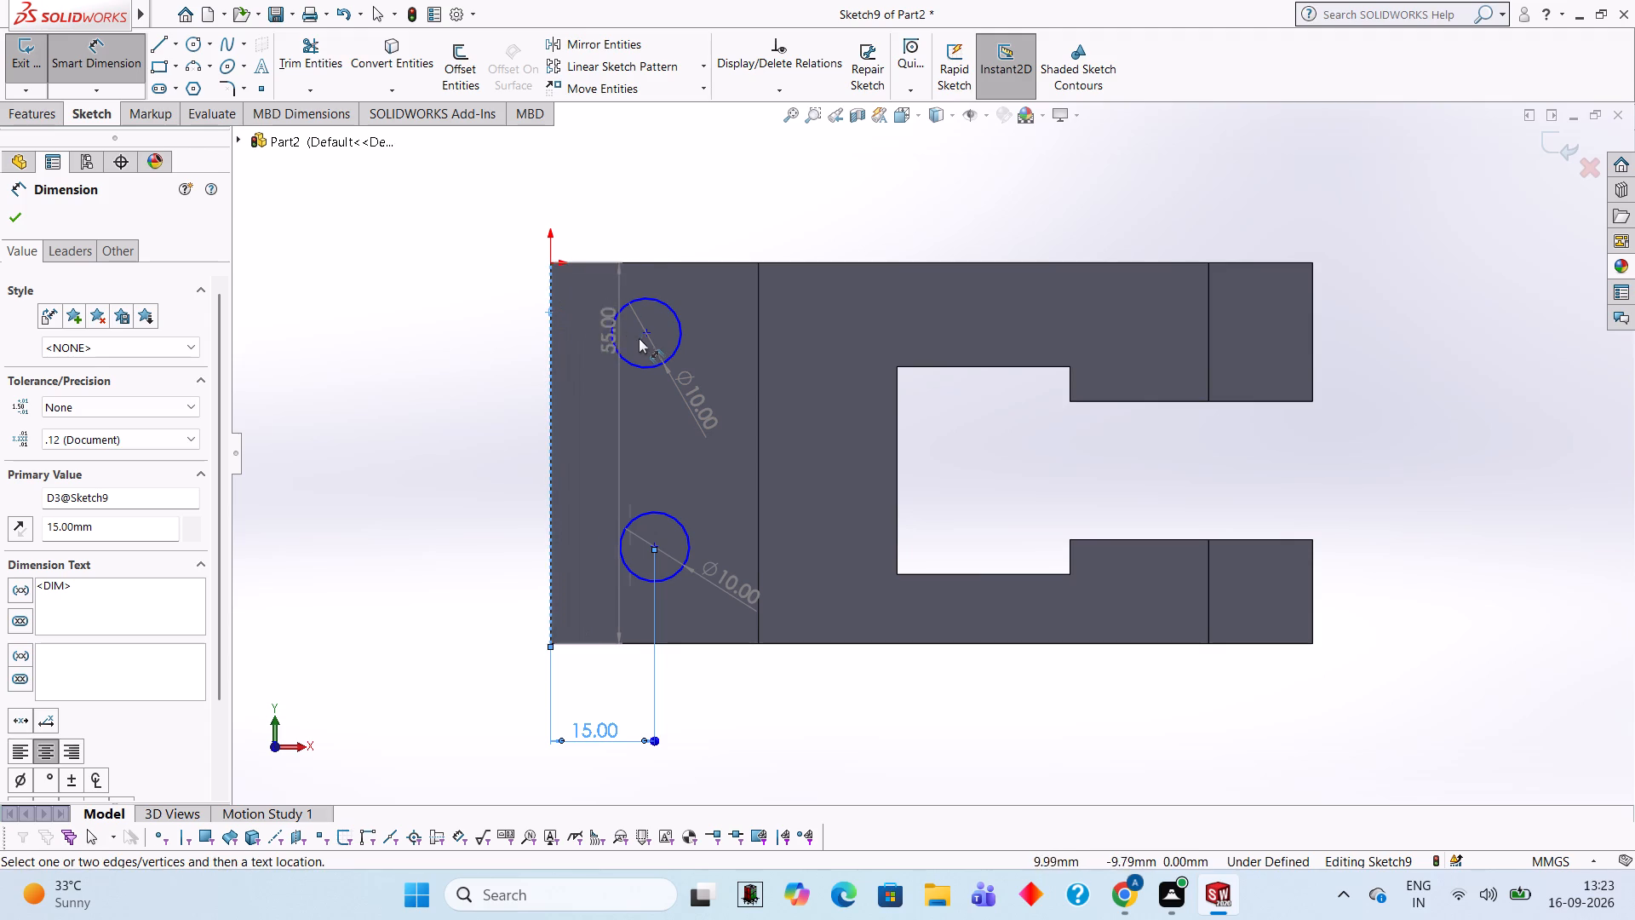
pyautogui.click(647, 331)
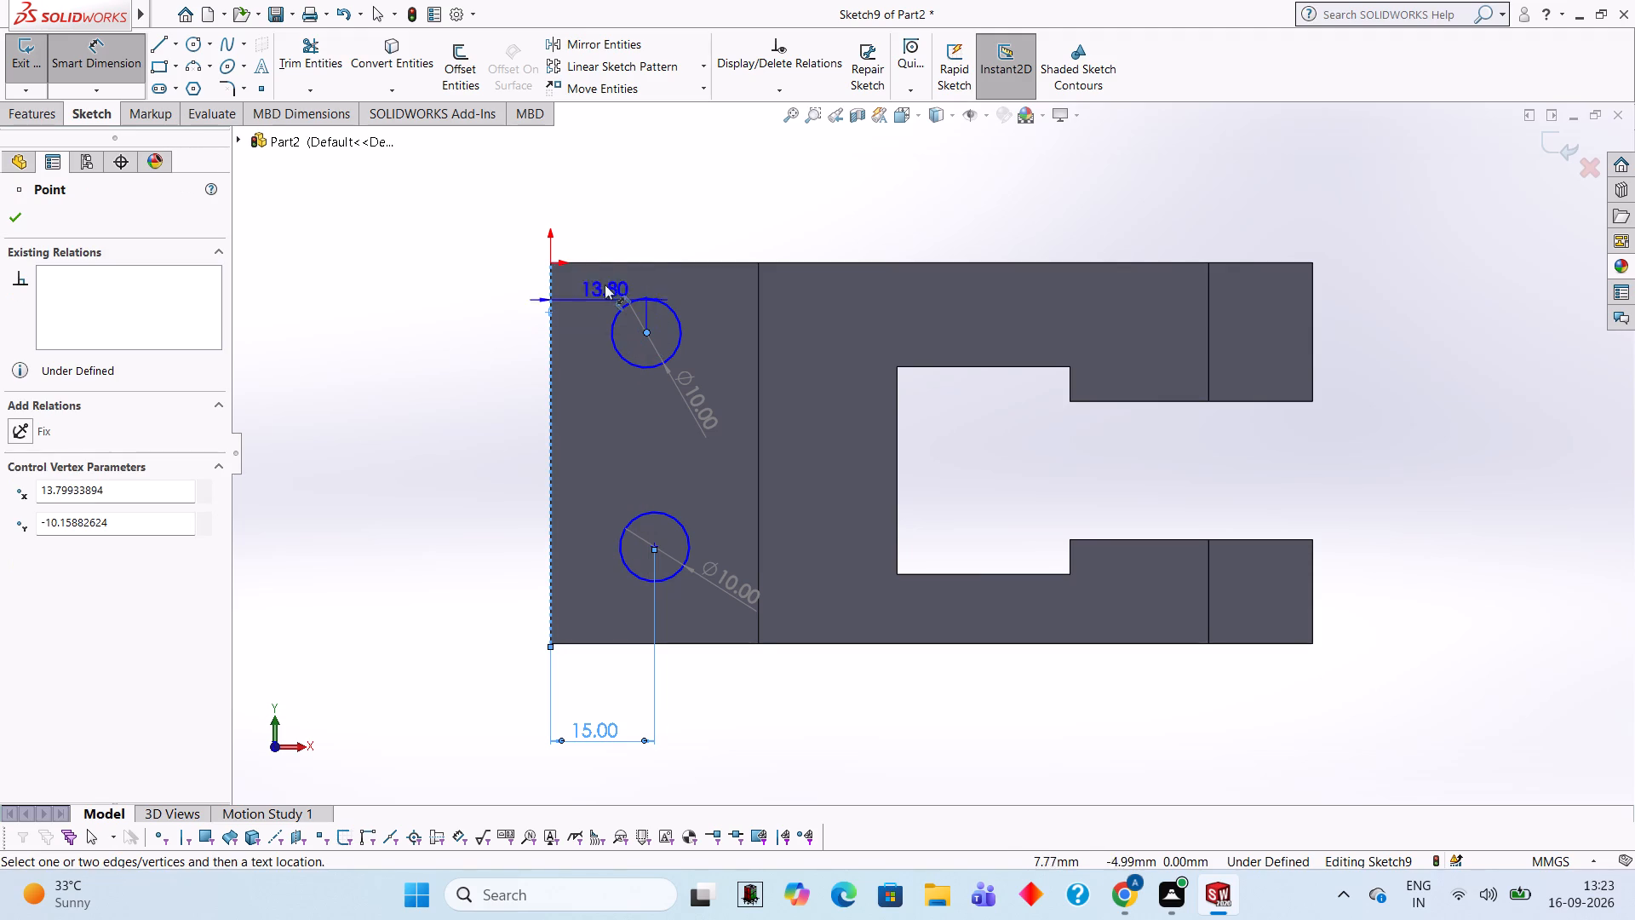
pyautogui.click(610, 199)
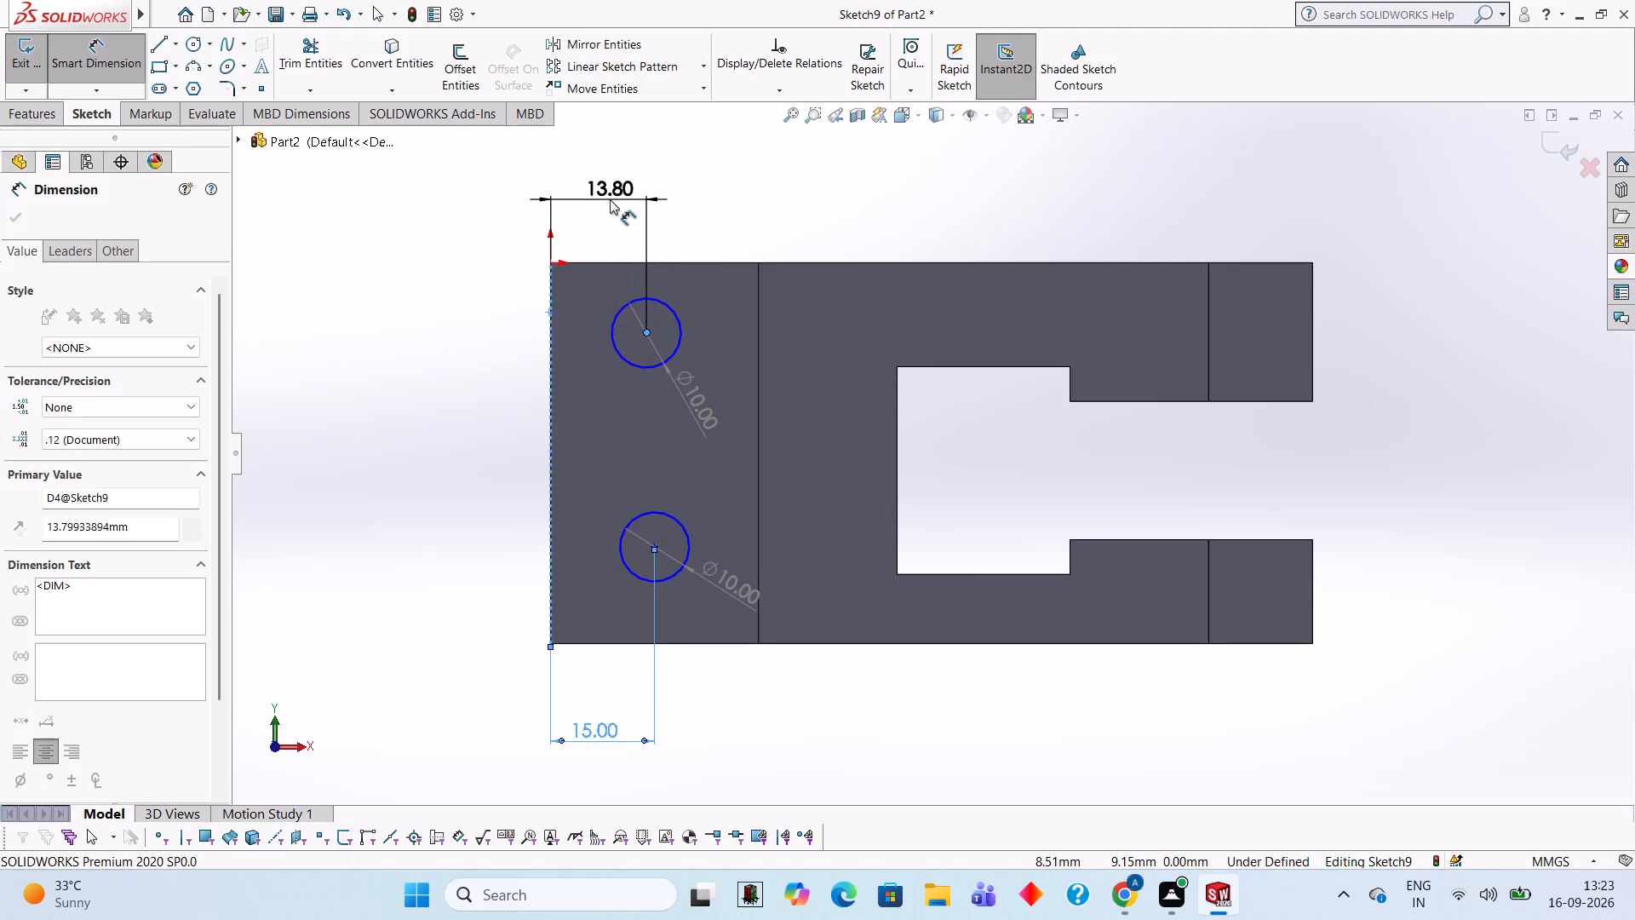
pyautogui.press('1')
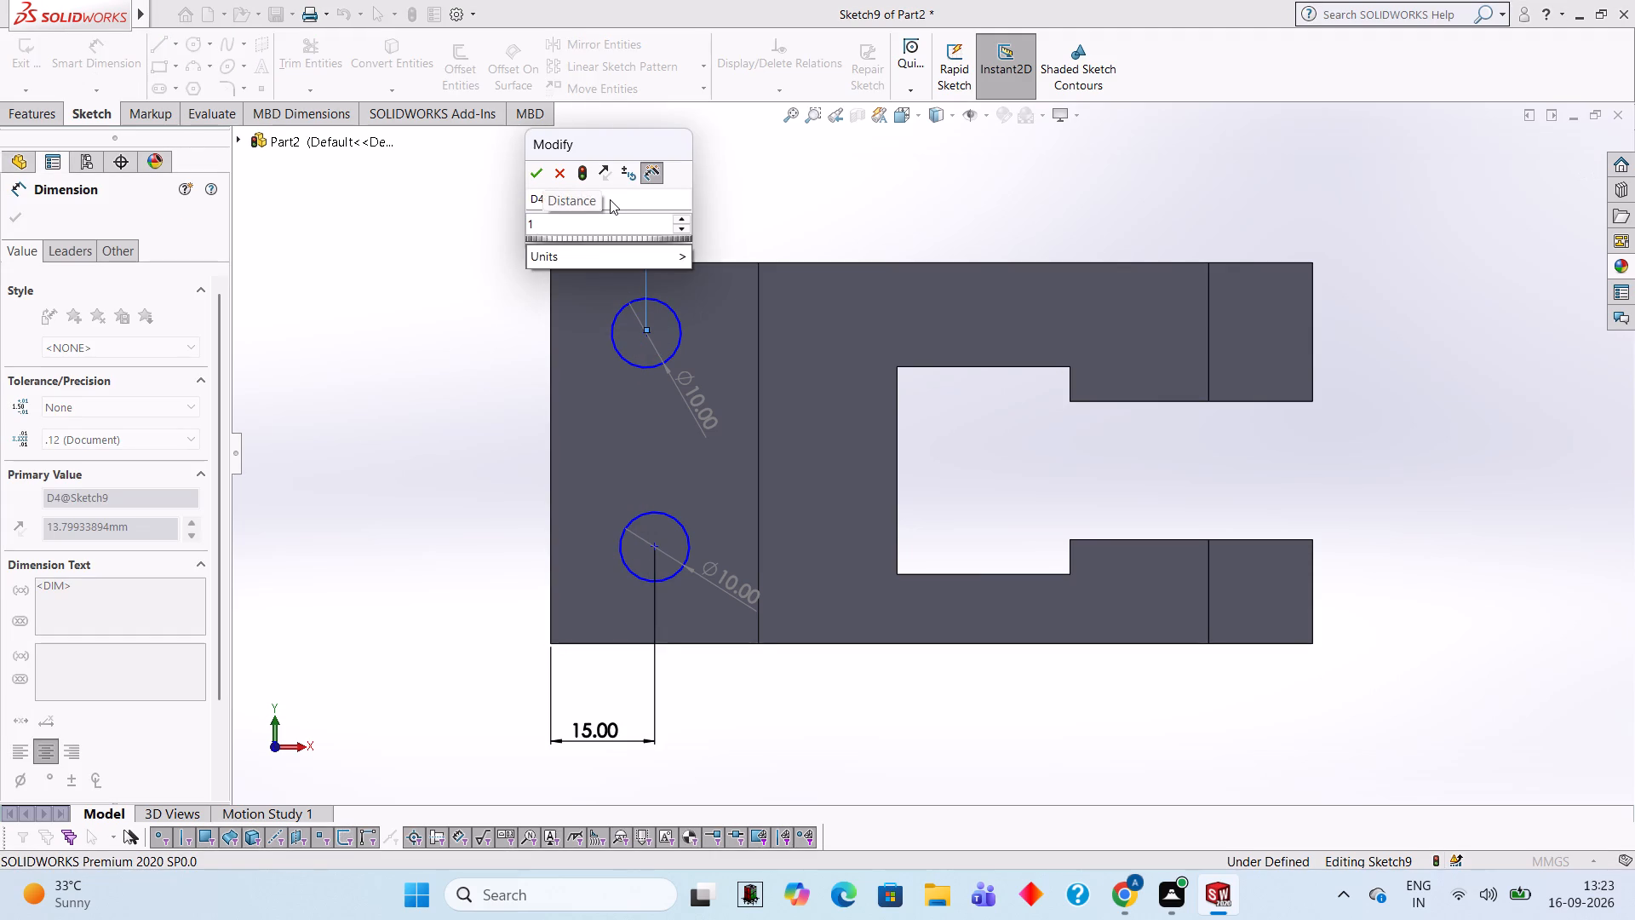
pyautogui.press('5')
pyautogui.press('Return')
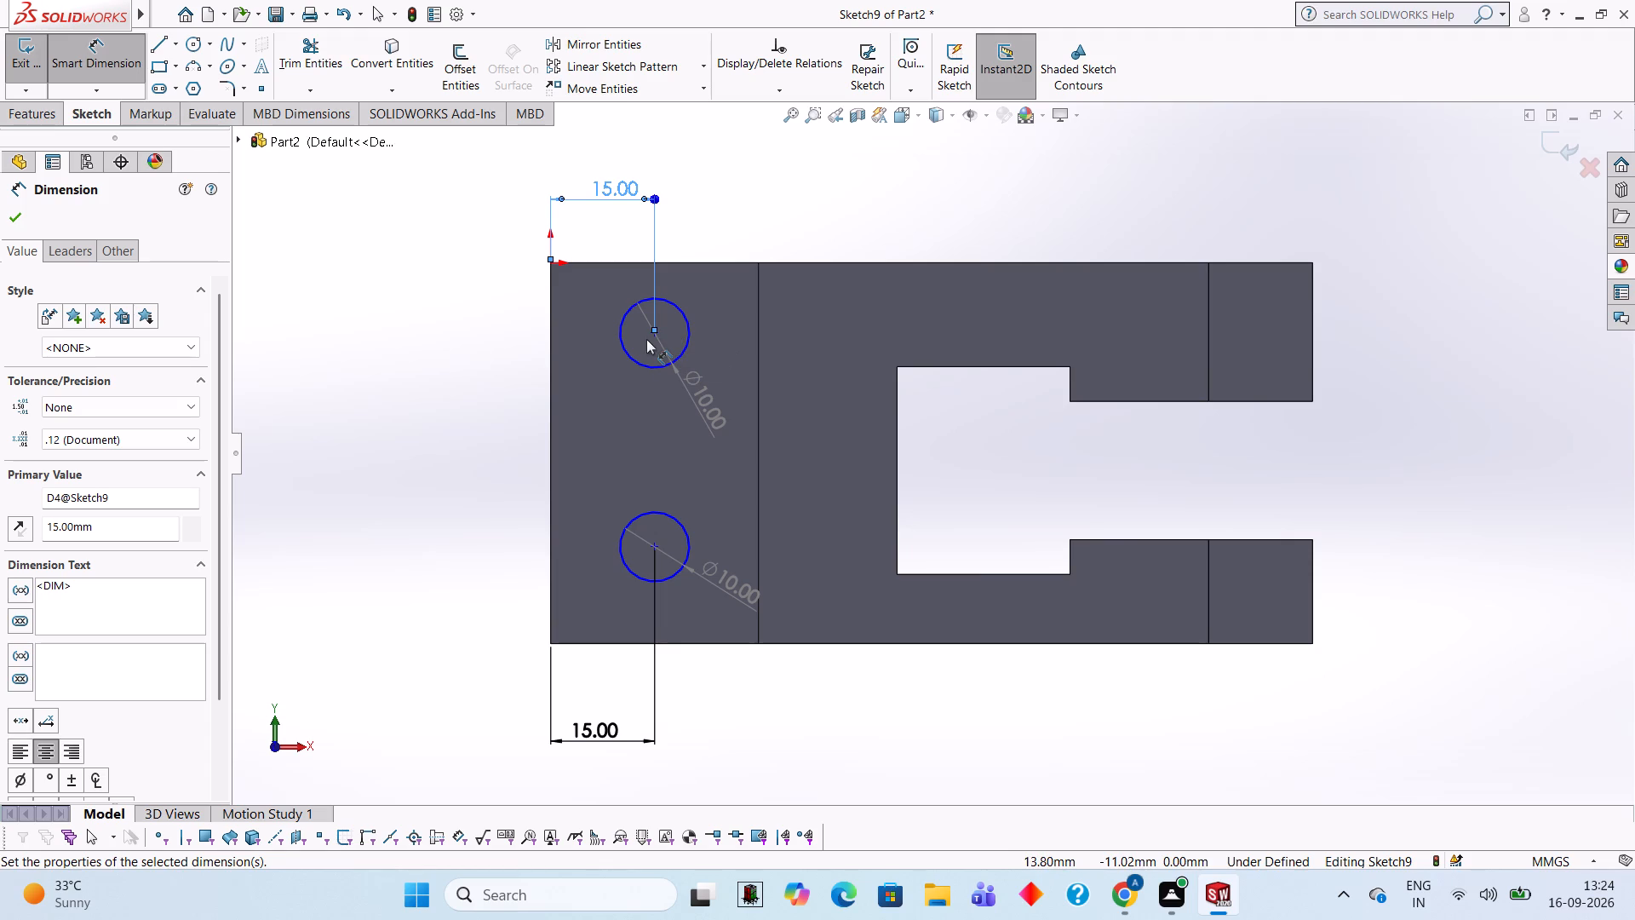
pyautogui.press('Escape')
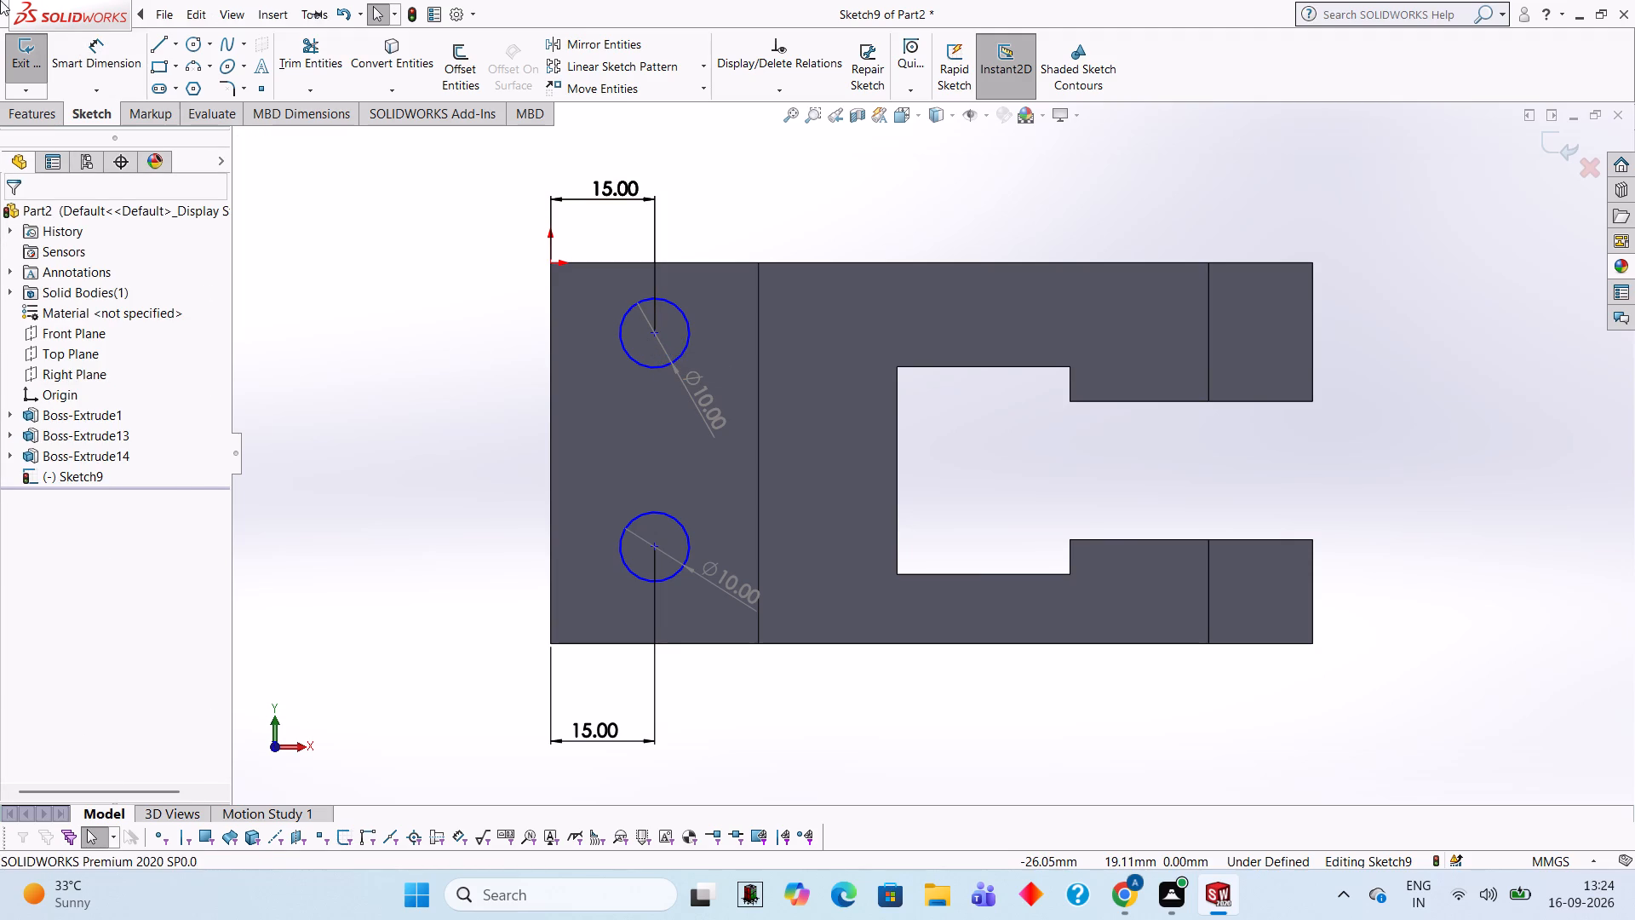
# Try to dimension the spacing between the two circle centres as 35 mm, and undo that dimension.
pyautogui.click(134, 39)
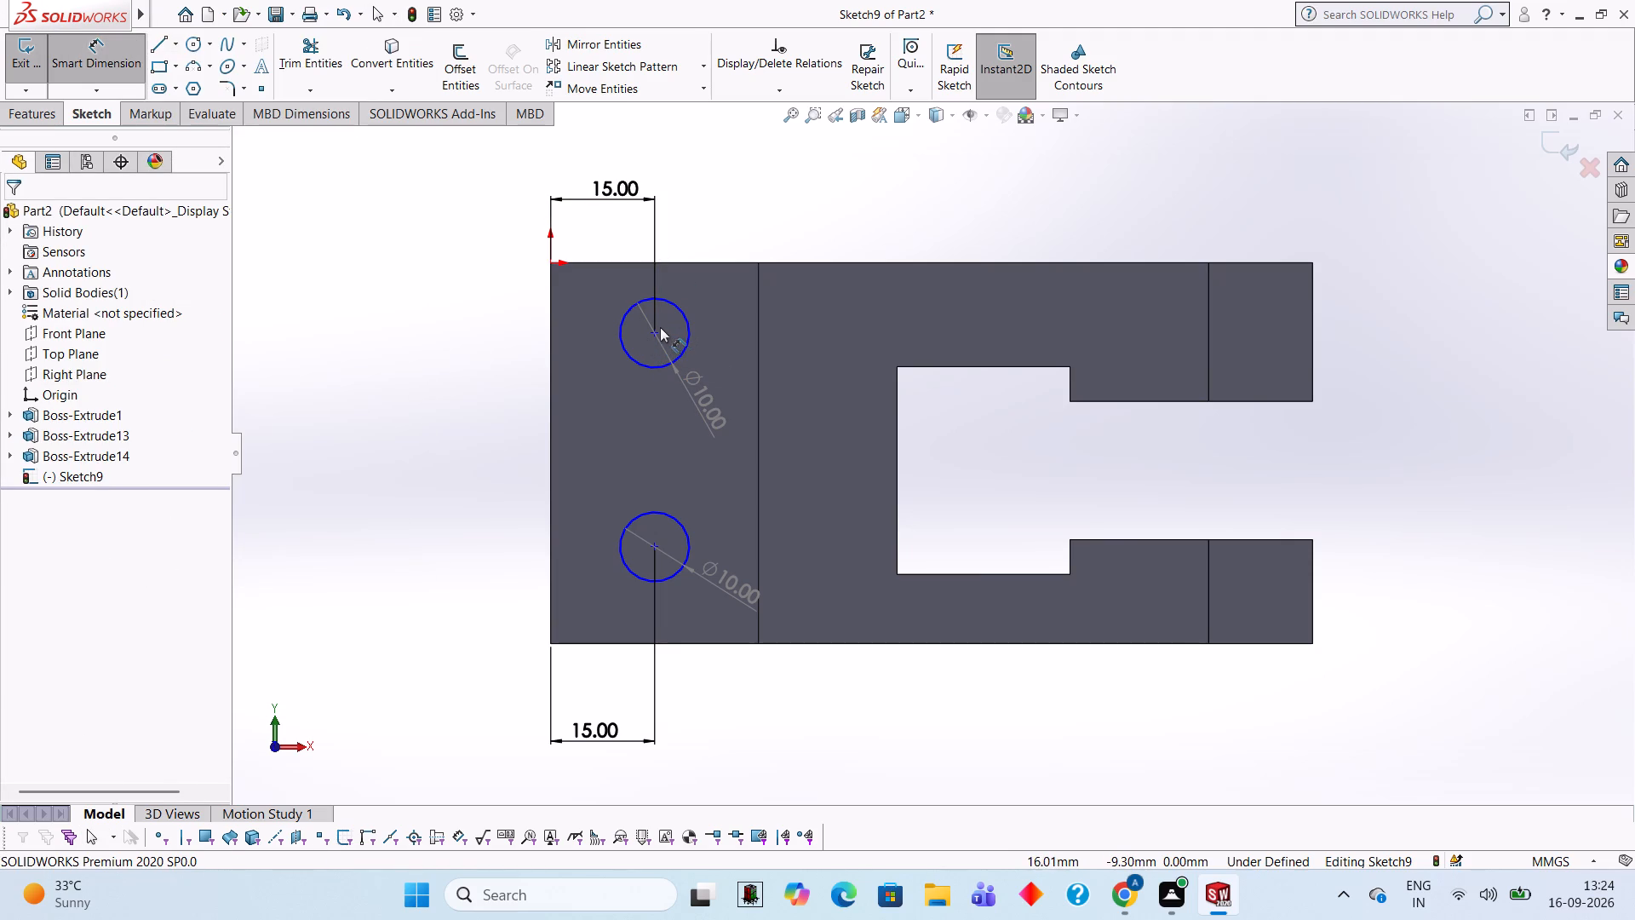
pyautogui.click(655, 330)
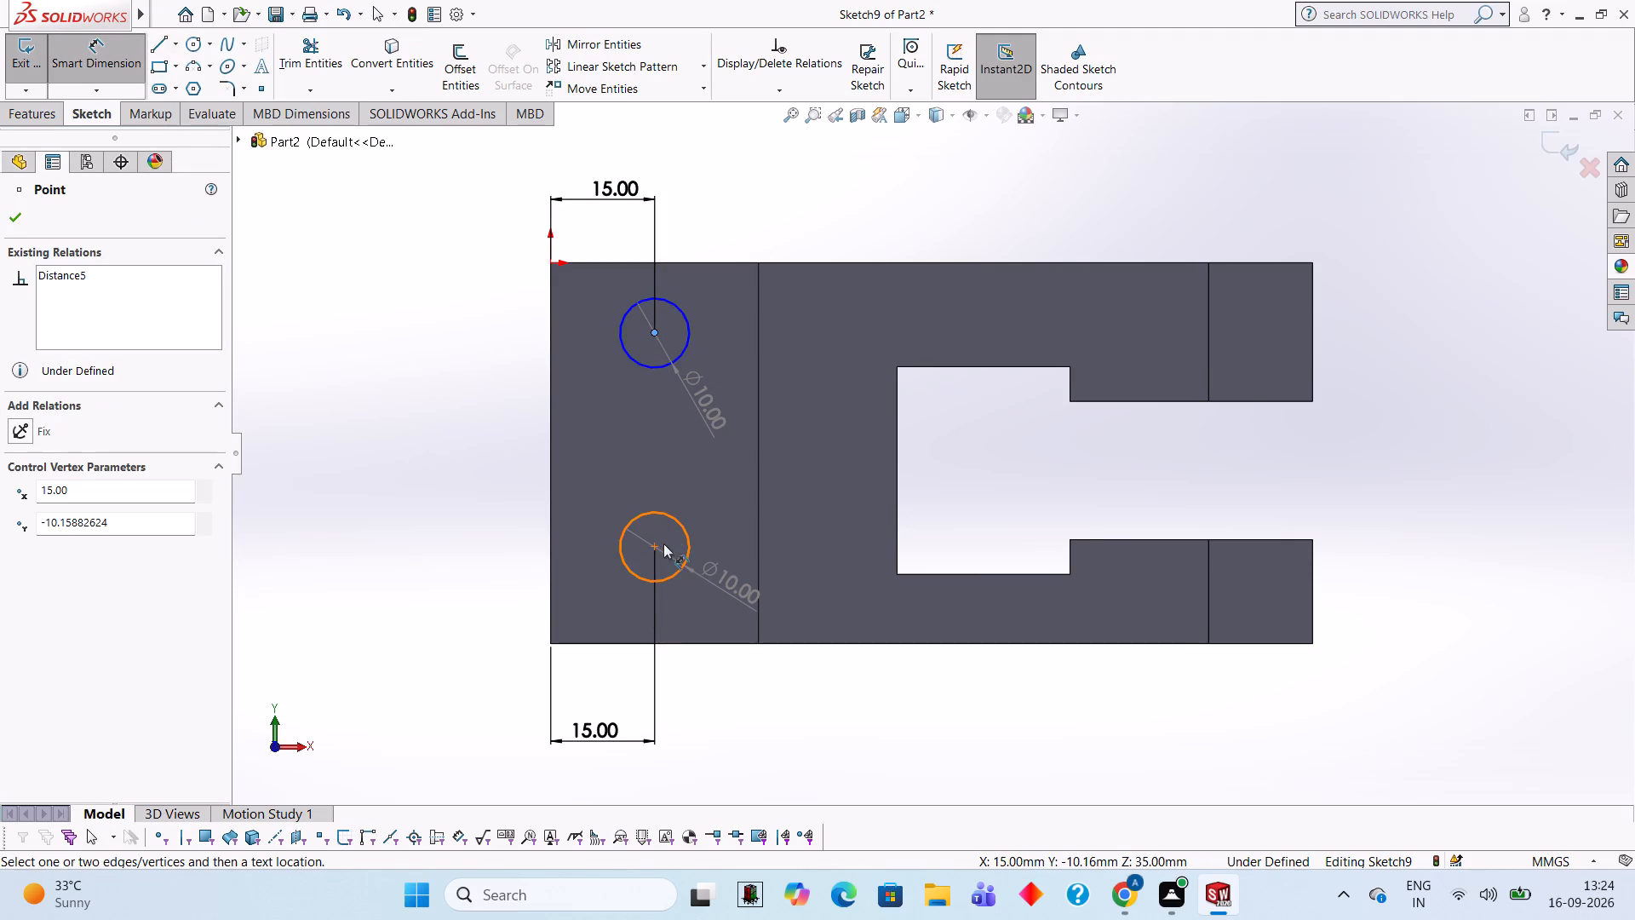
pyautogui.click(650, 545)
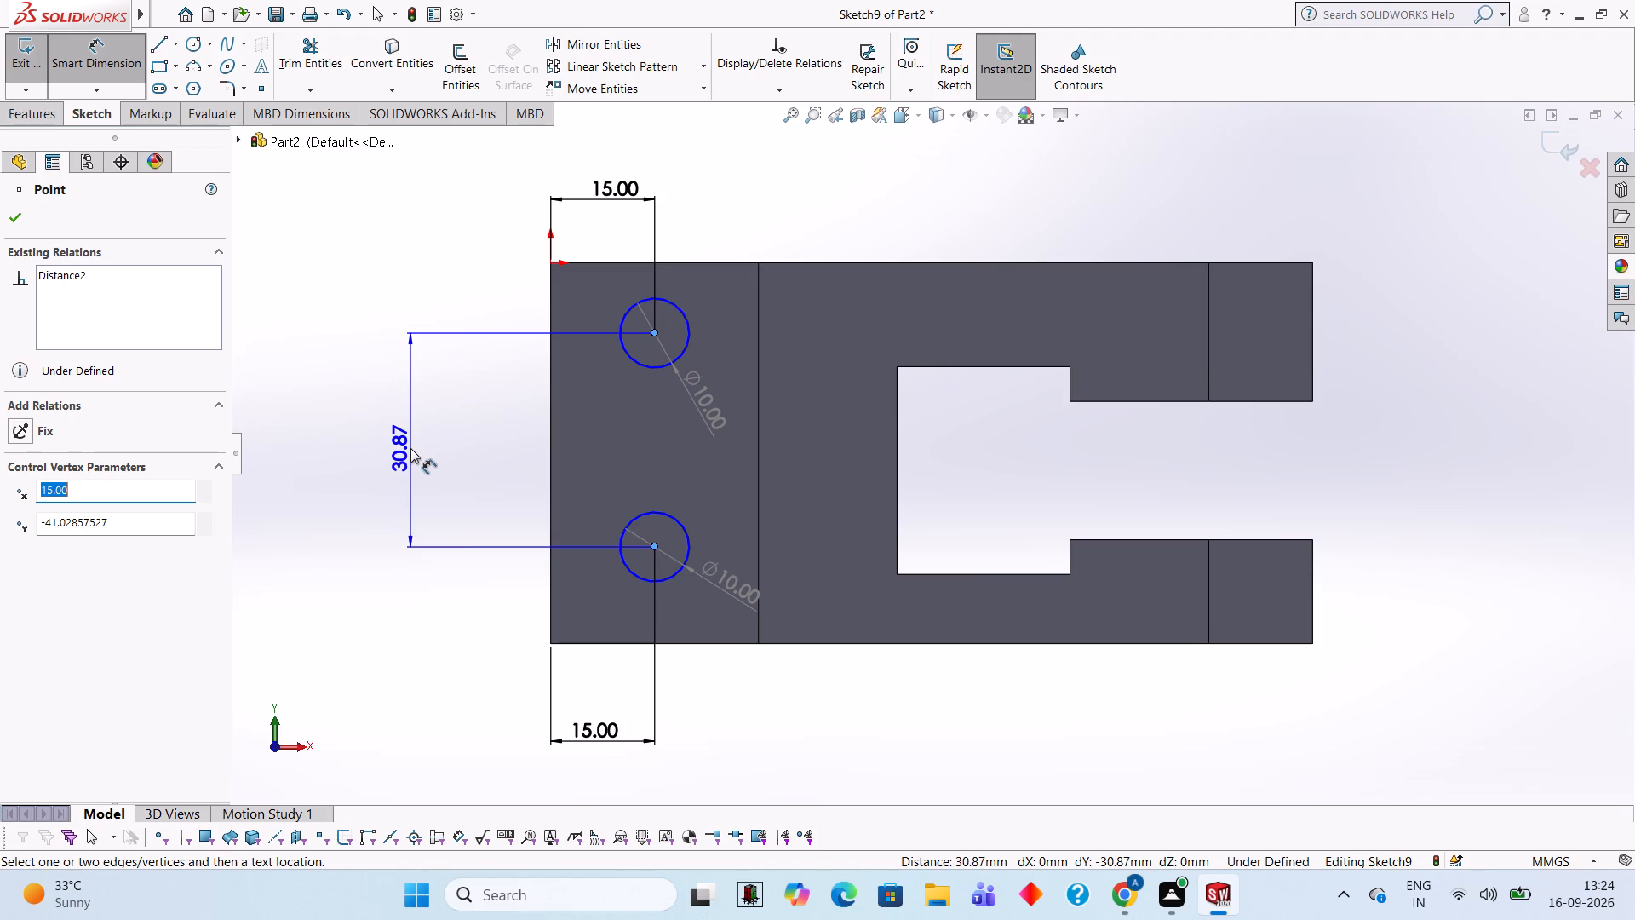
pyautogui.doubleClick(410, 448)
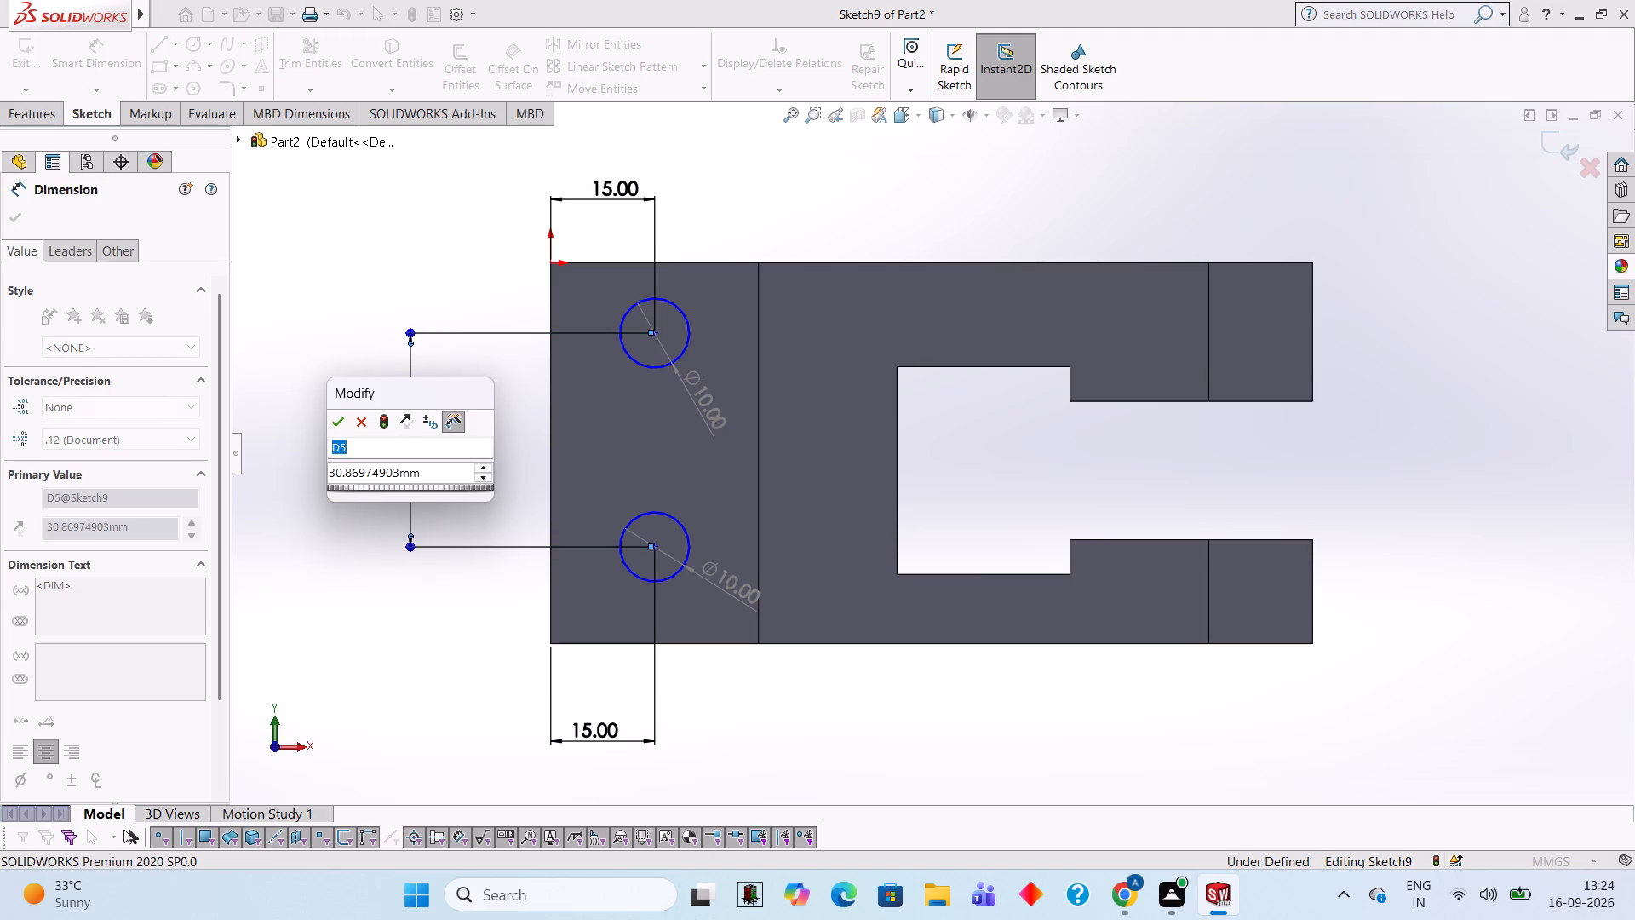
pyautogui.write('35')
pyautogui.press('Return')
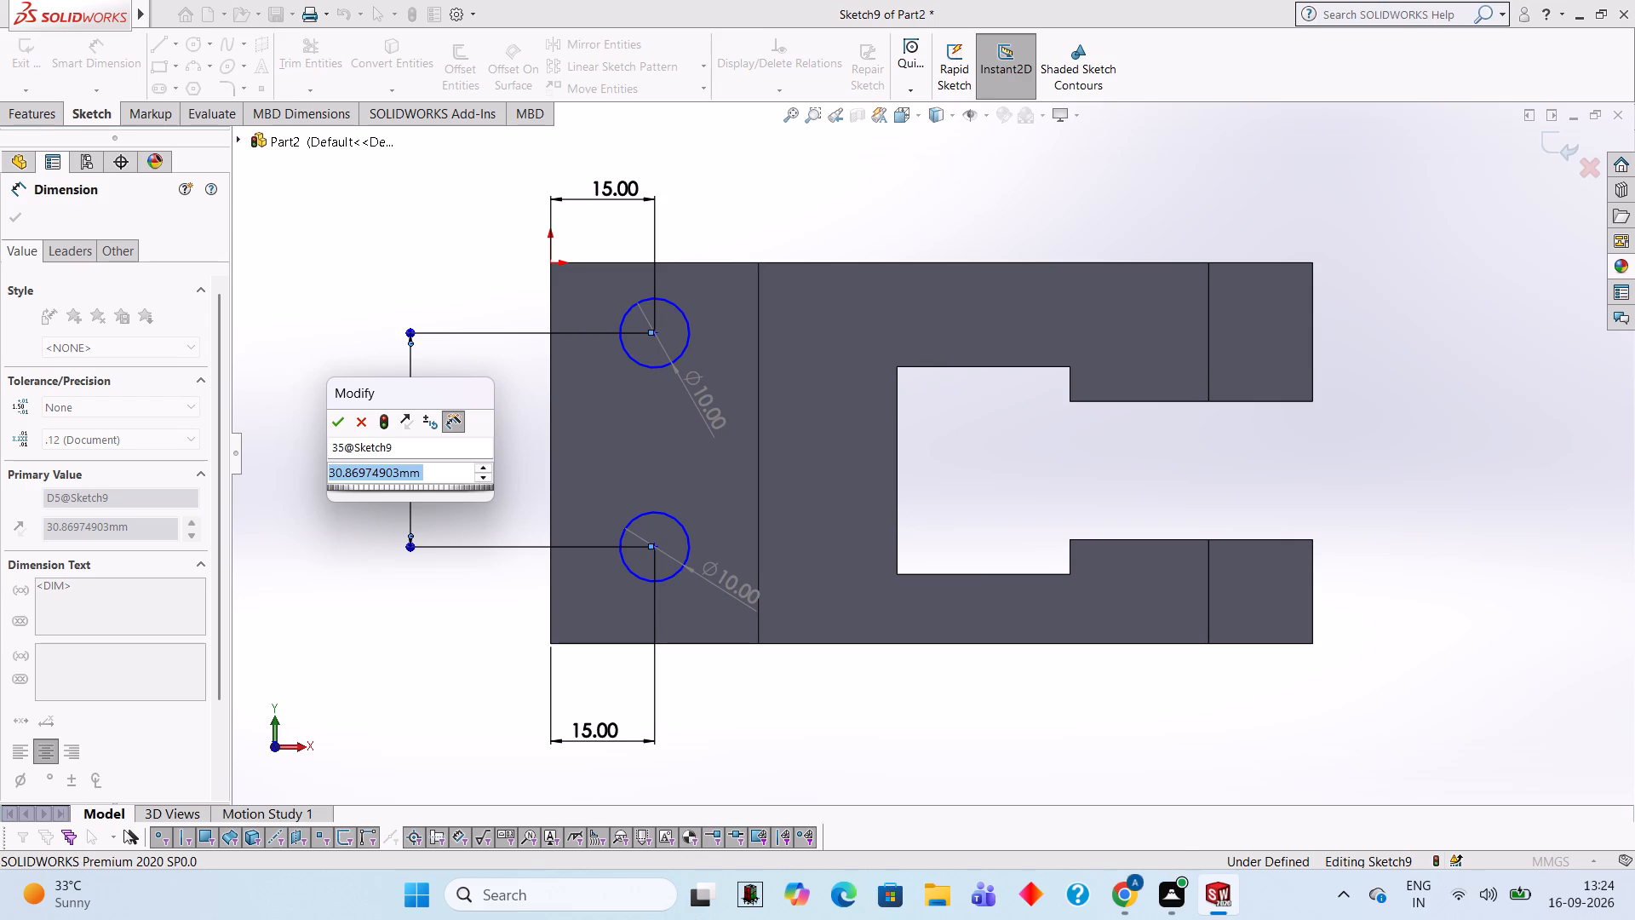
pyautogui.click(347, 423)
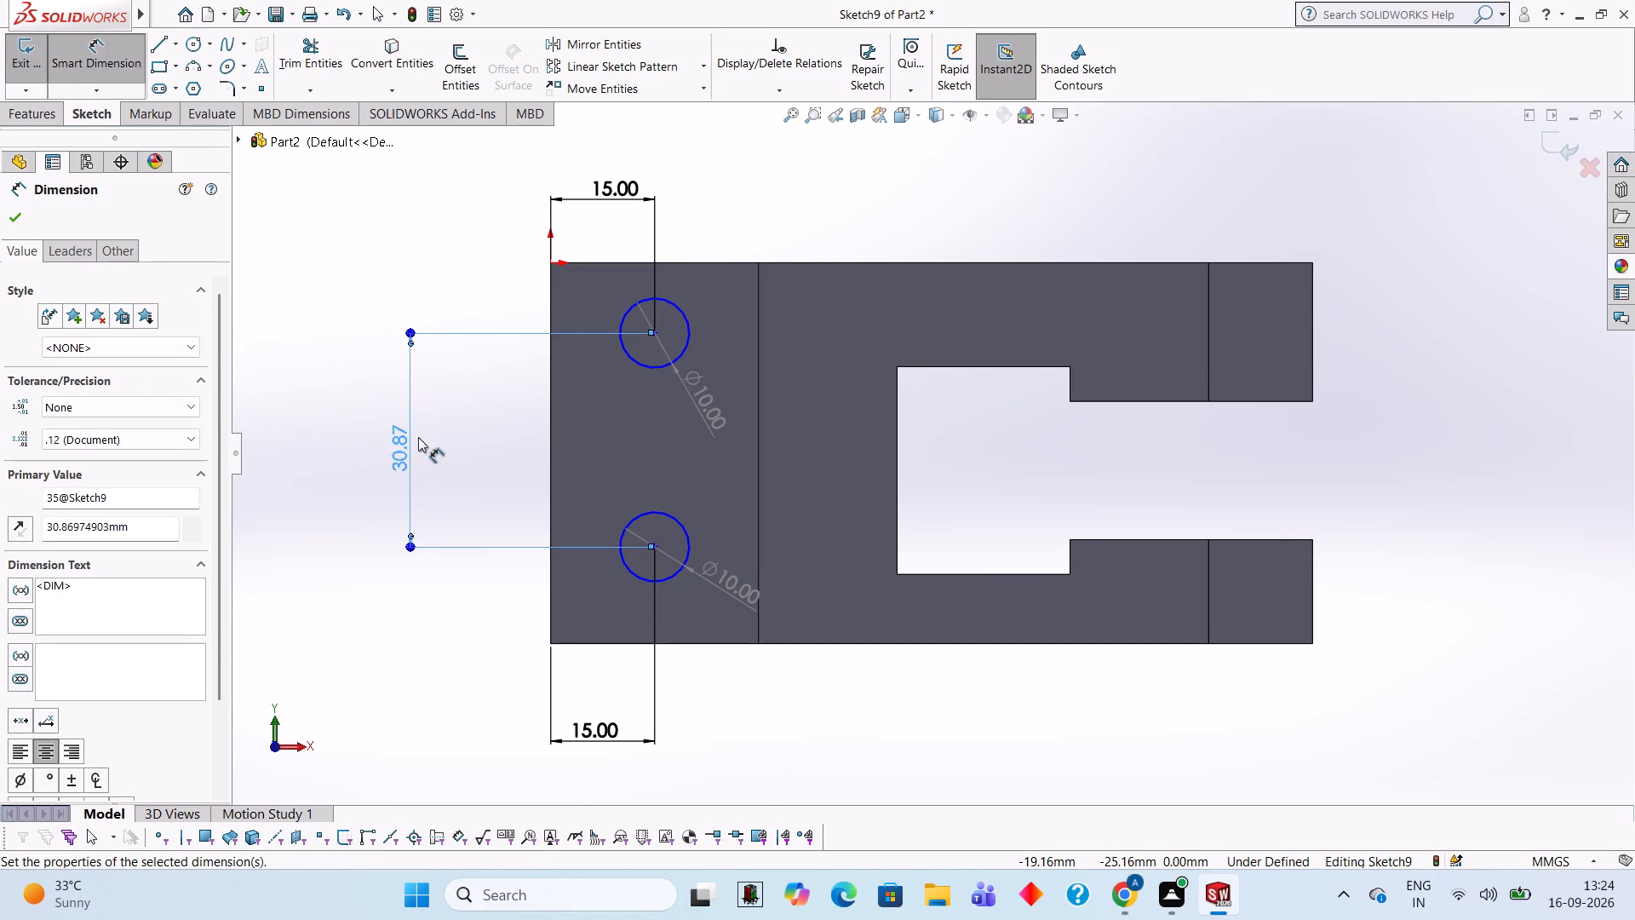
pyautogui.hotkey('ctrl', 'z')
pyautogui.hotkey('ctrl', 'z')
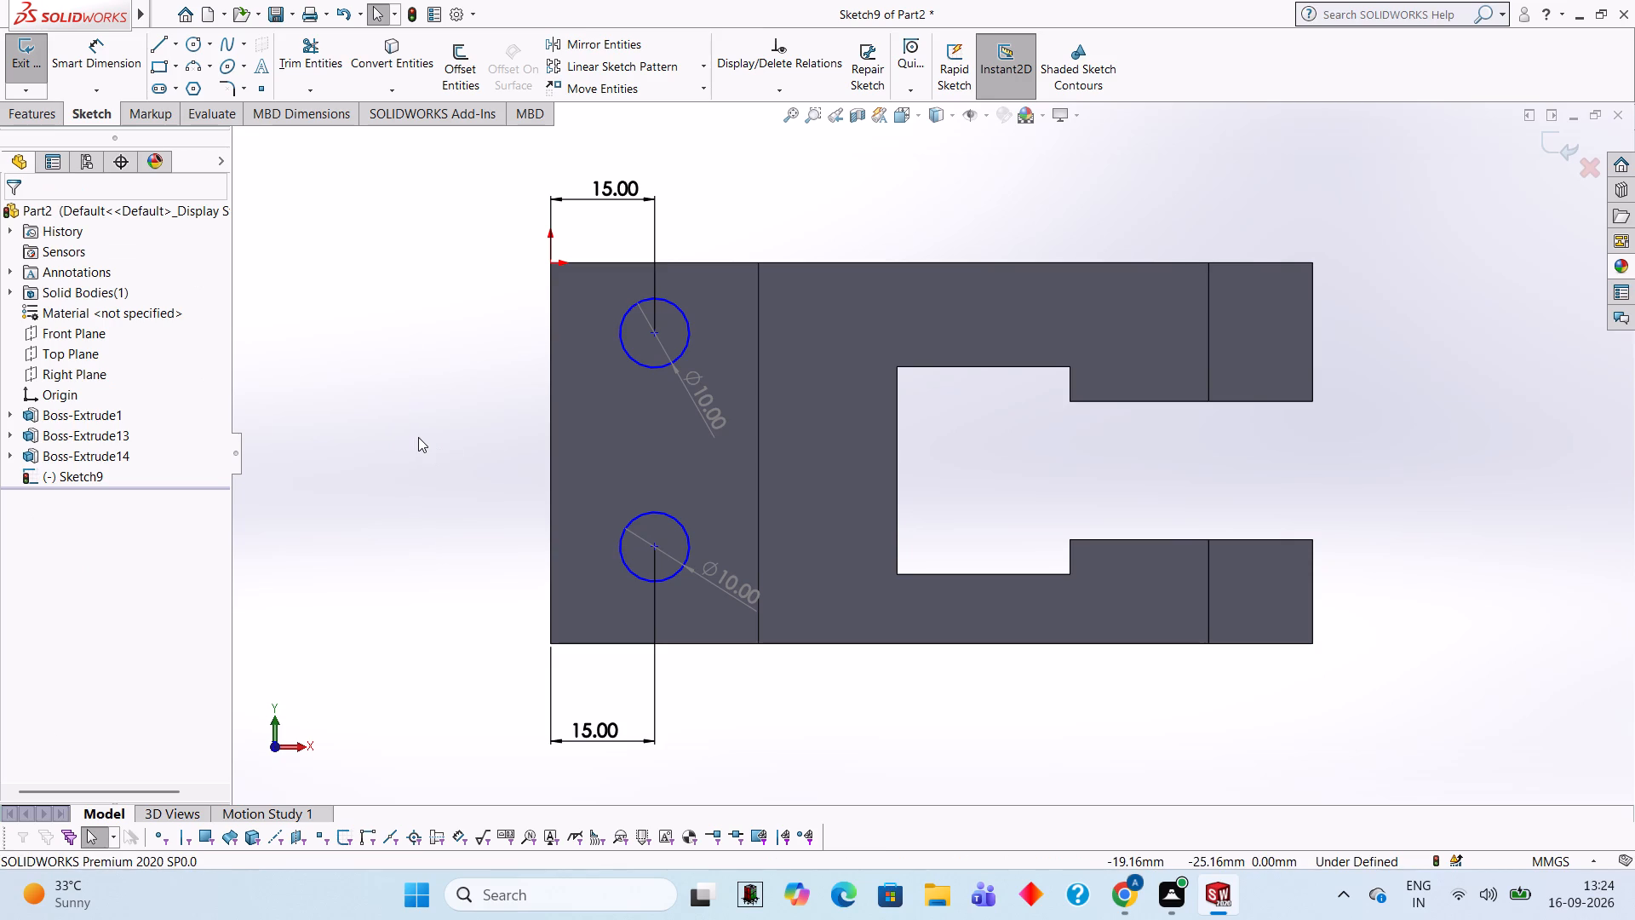
# Dimension the vertical distance between the upper and lower circle centres as 35 mm.
pyautogui.click(109, 57)
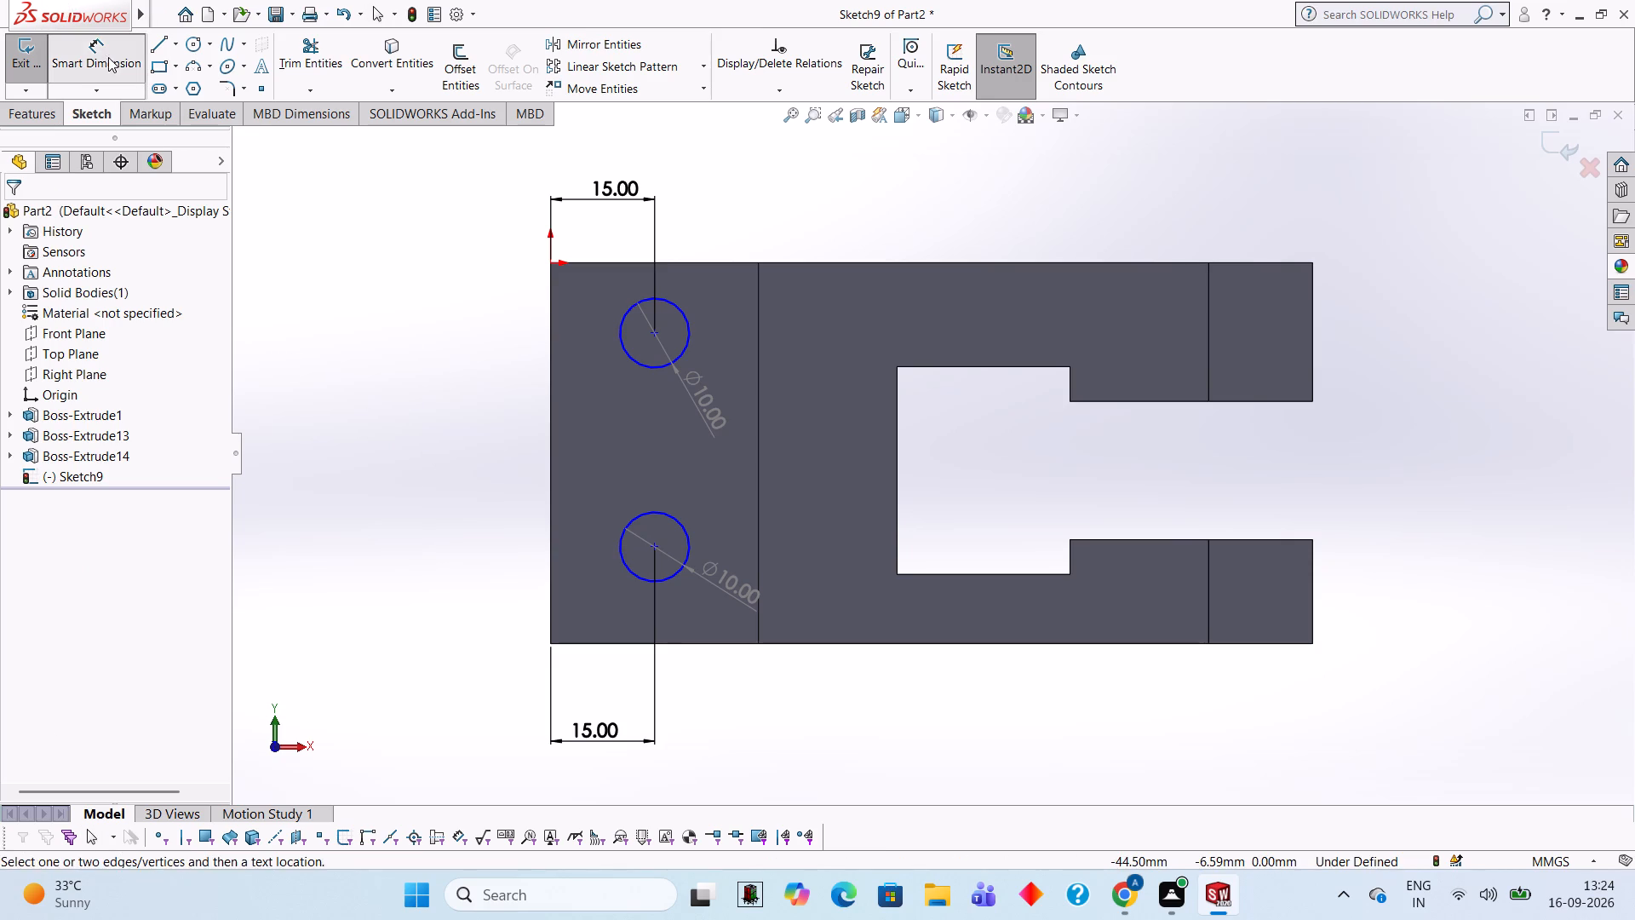
pyautogui.click(655, 332)
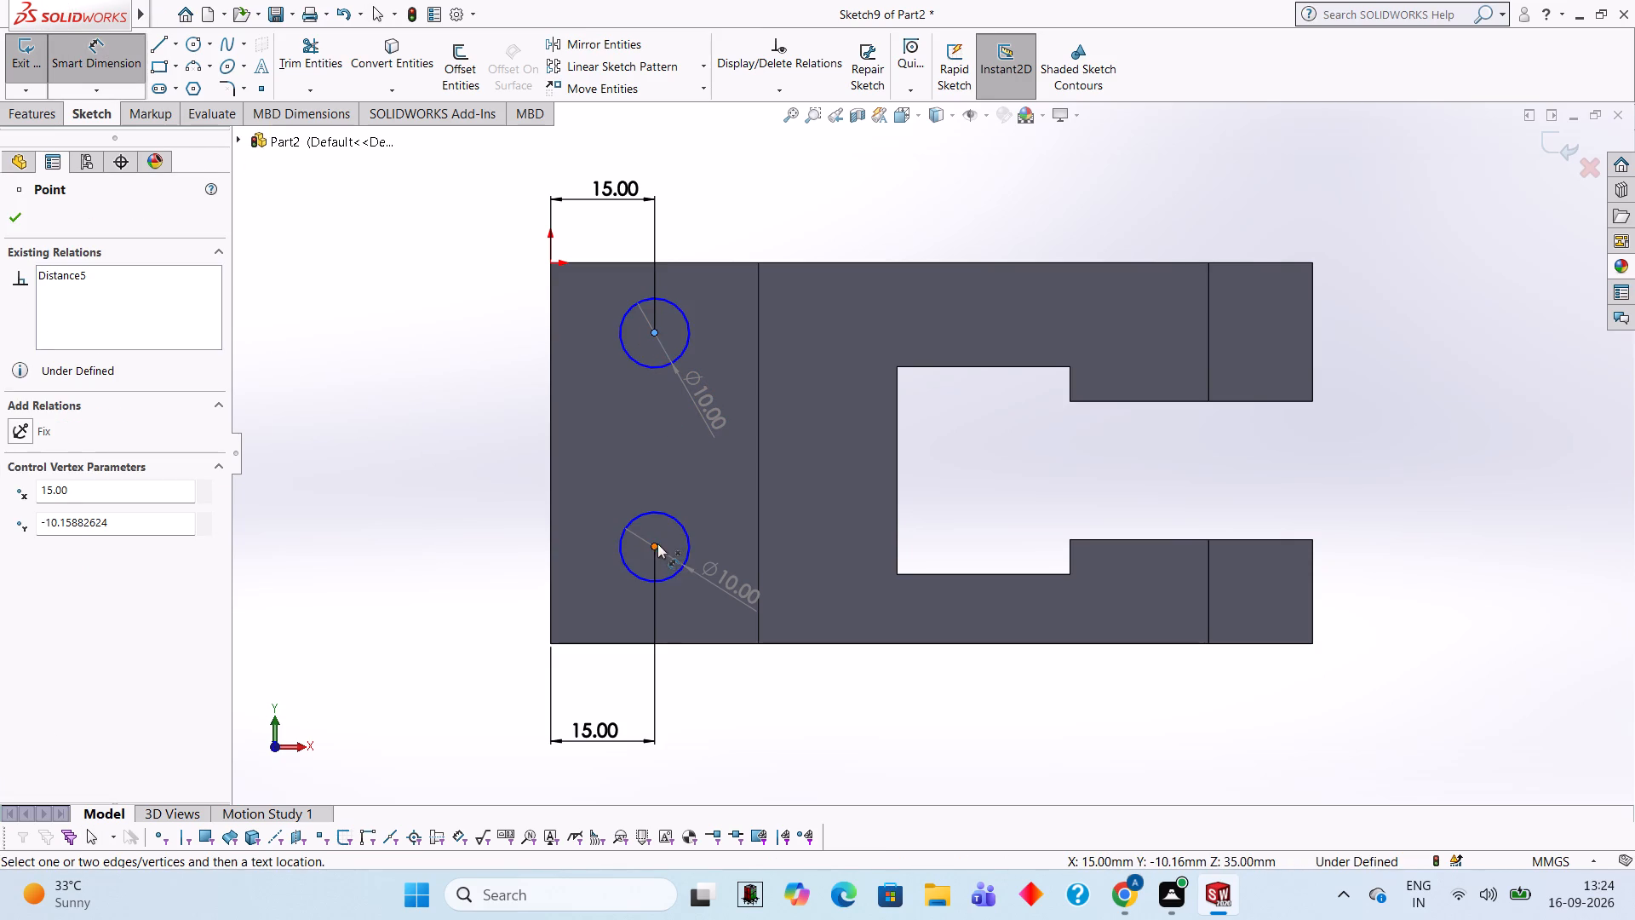
pyautogui.click(657, 543)
pyautogui.click(445, 421)
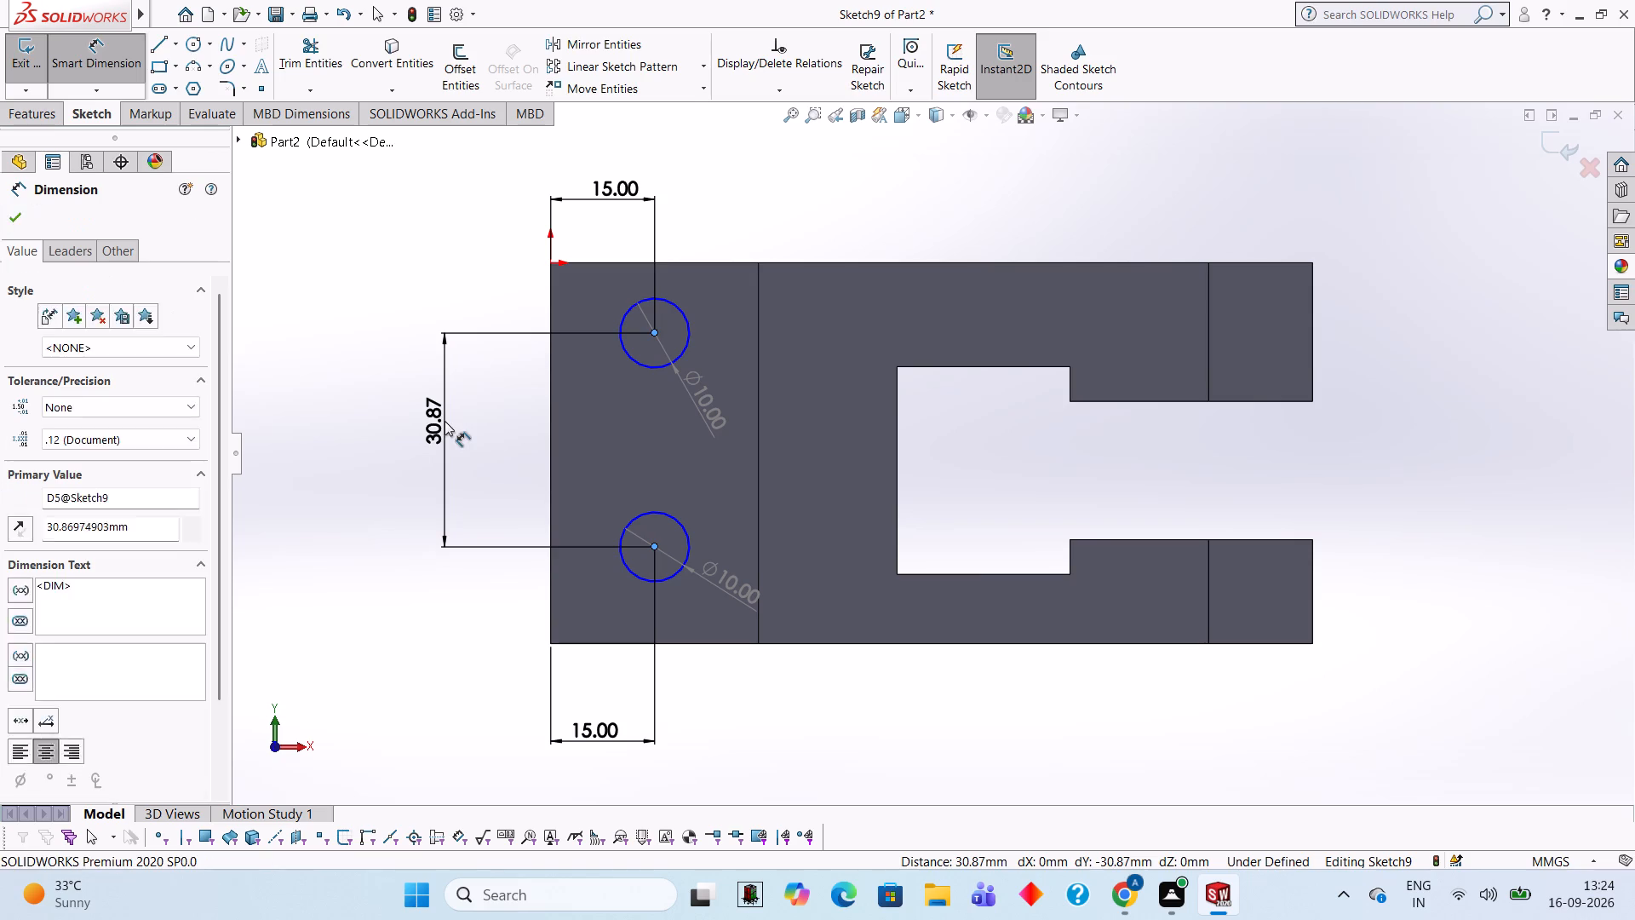
pyautogui.write('35')
pyautogui.press('Return')
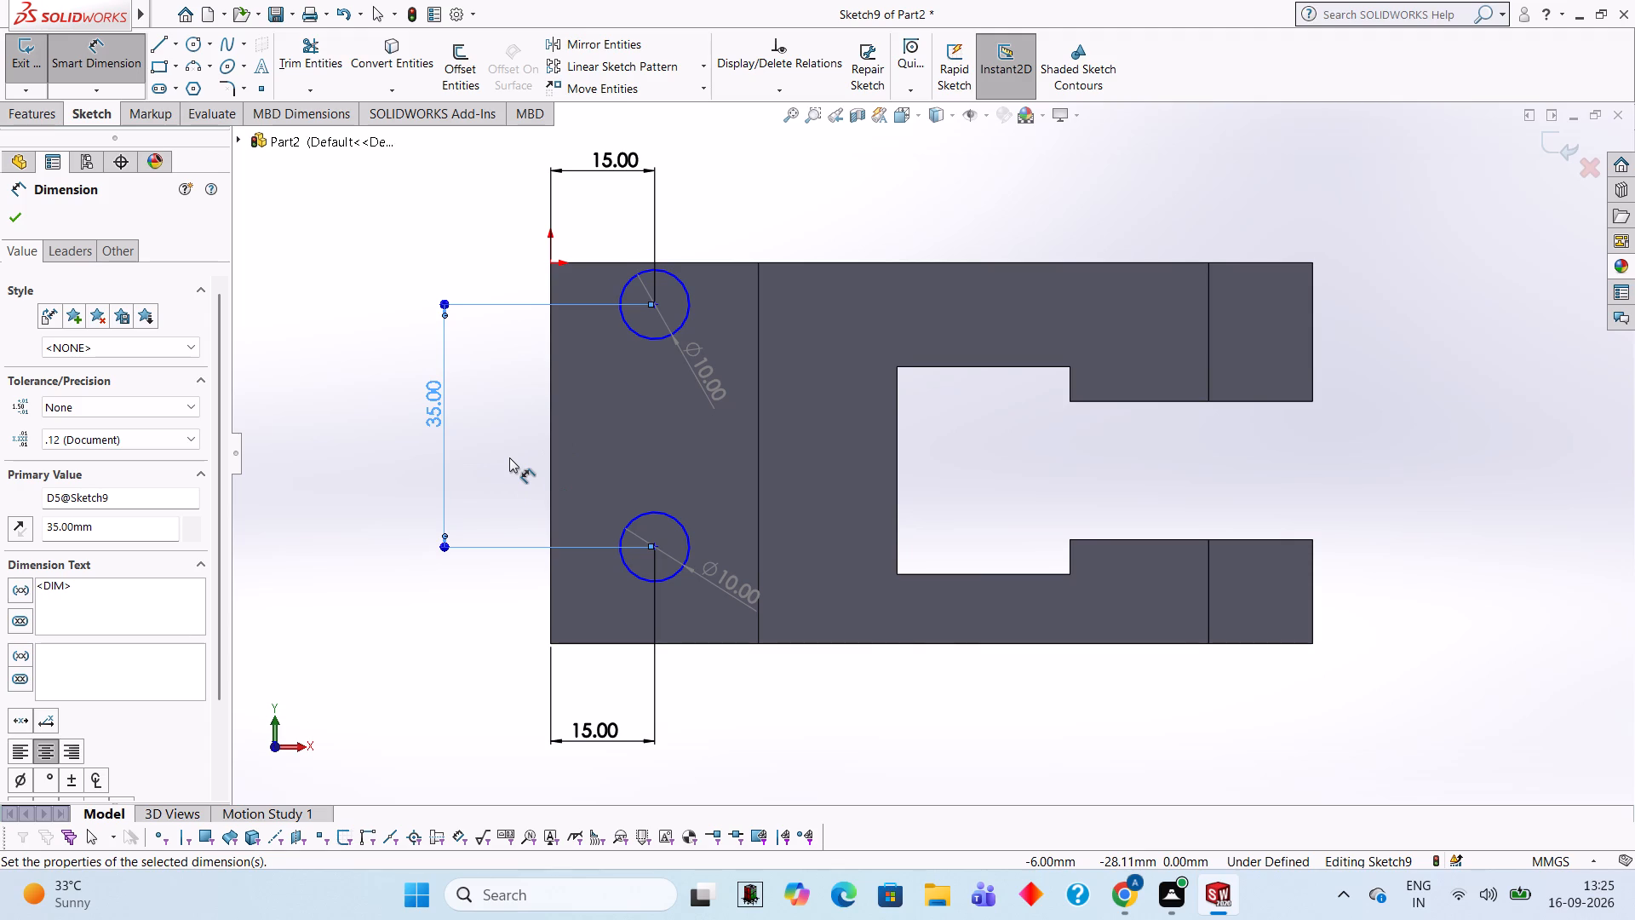
# Calculate 55 ÷ 2 and 55 − 35 in the Calculator app to work out the hole positions.
pyautogui.write('55')
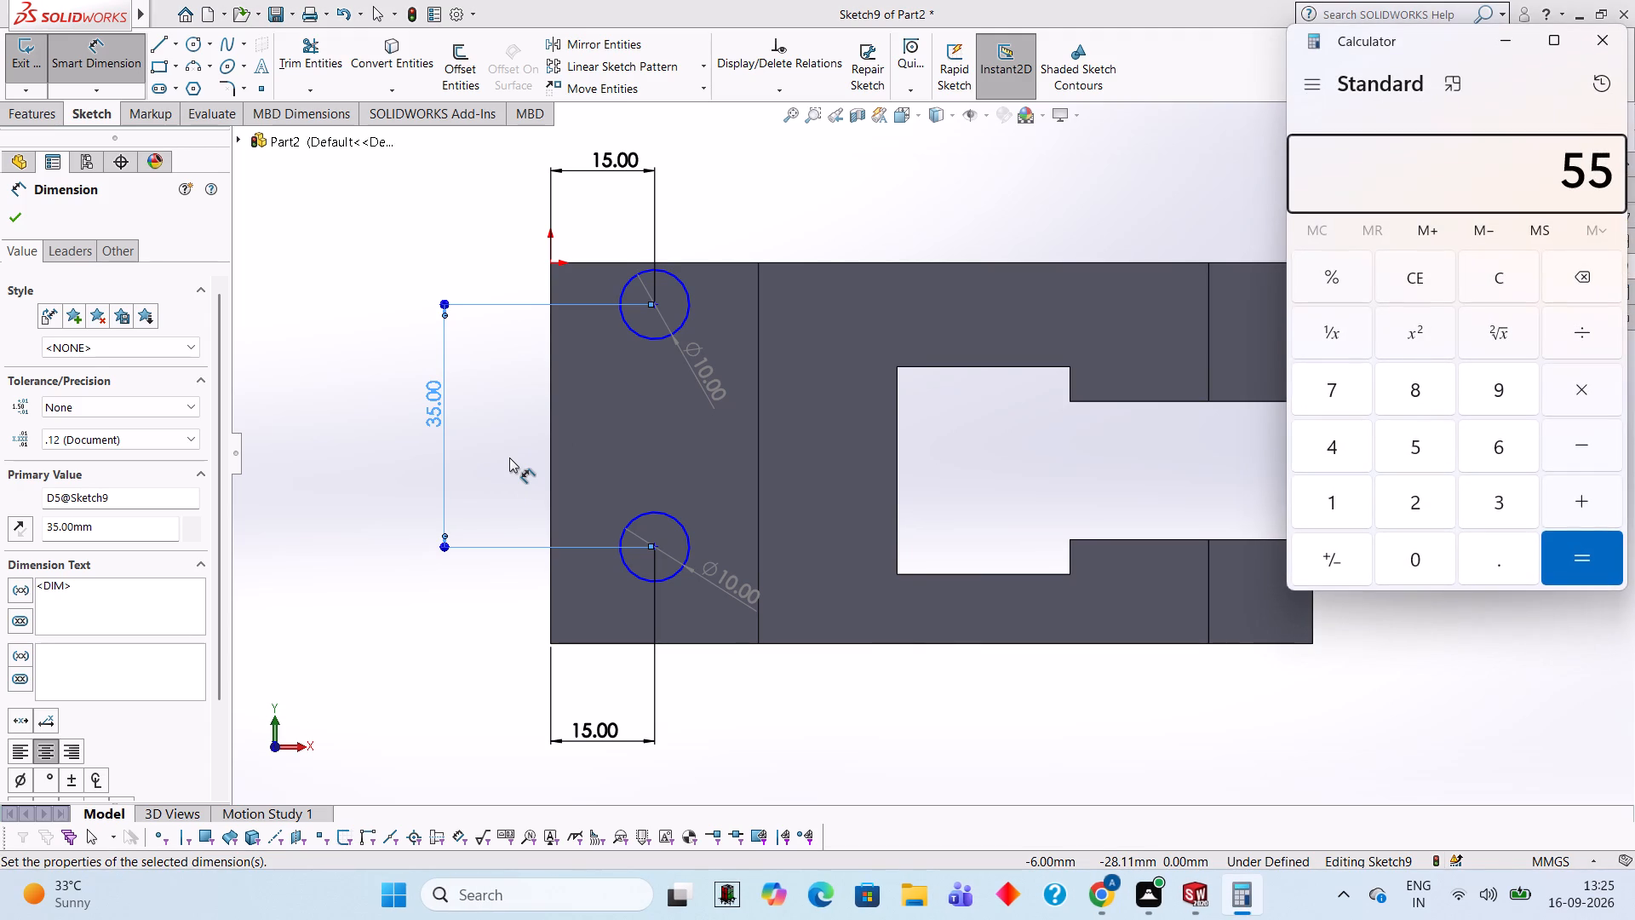
pyautogui.write('/2')
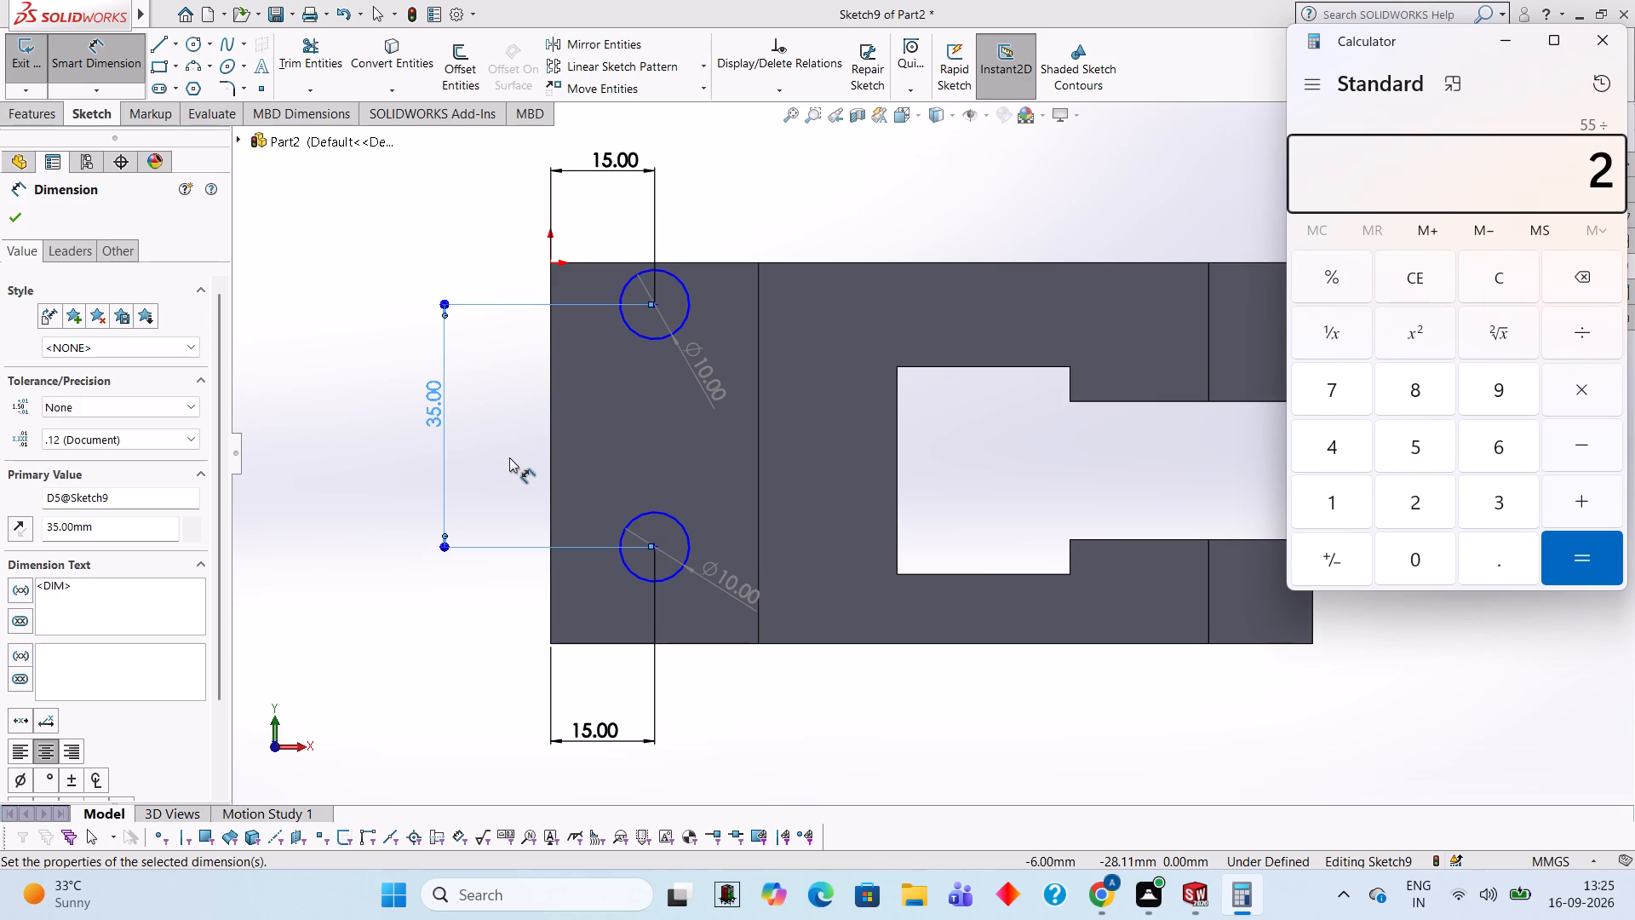
pyautogui.press('Return')
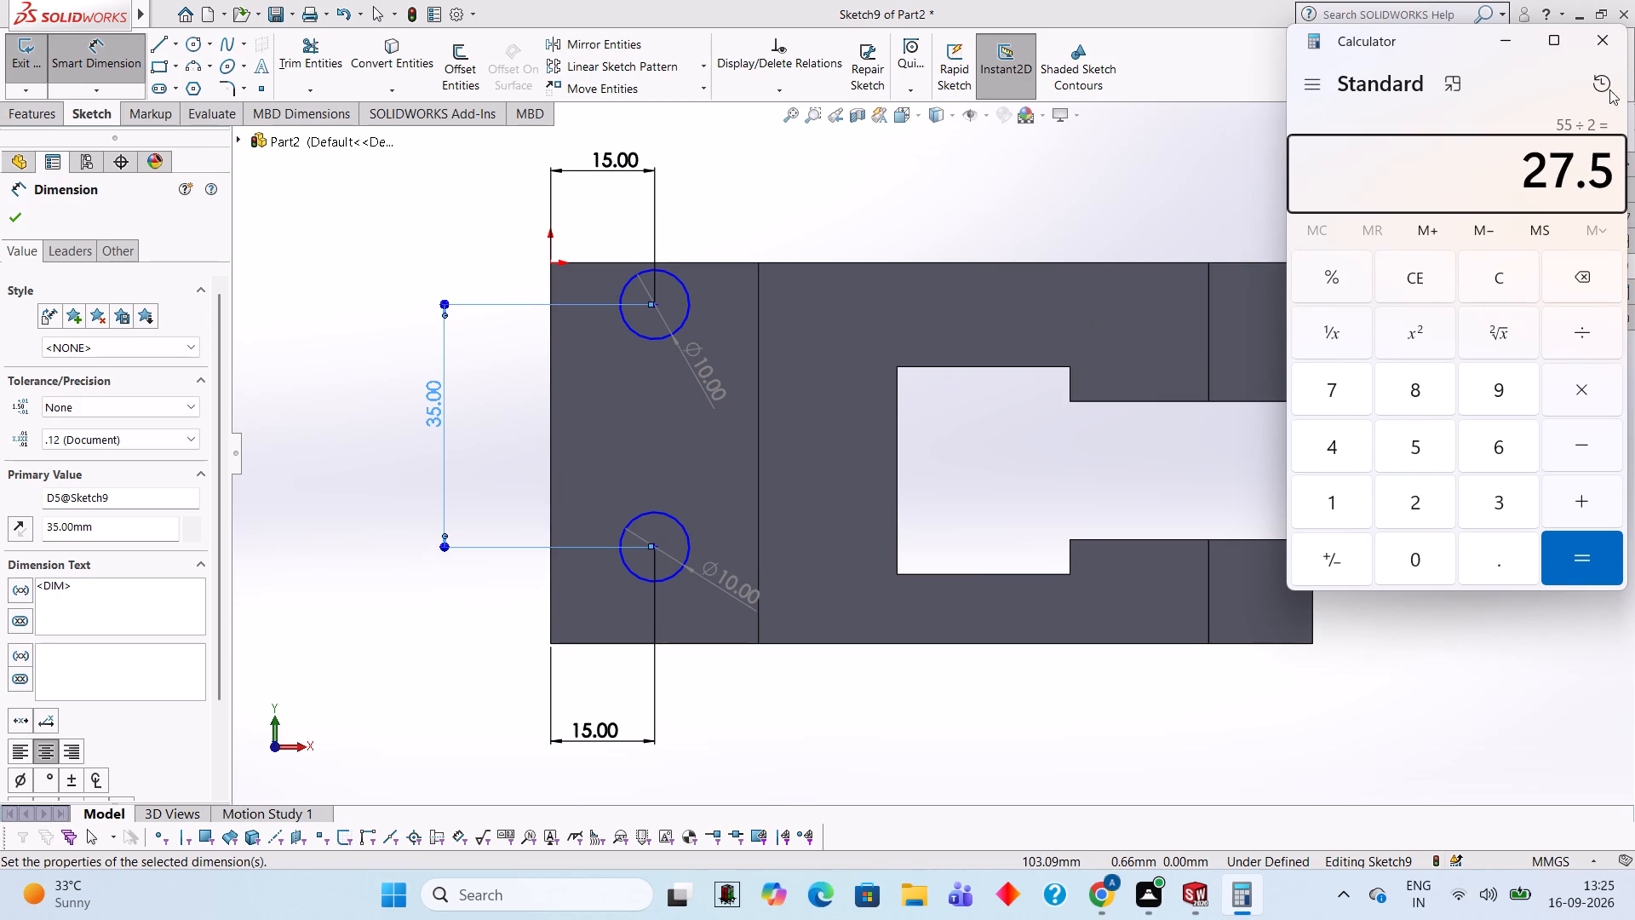
pyautogui.click(1611, 32)
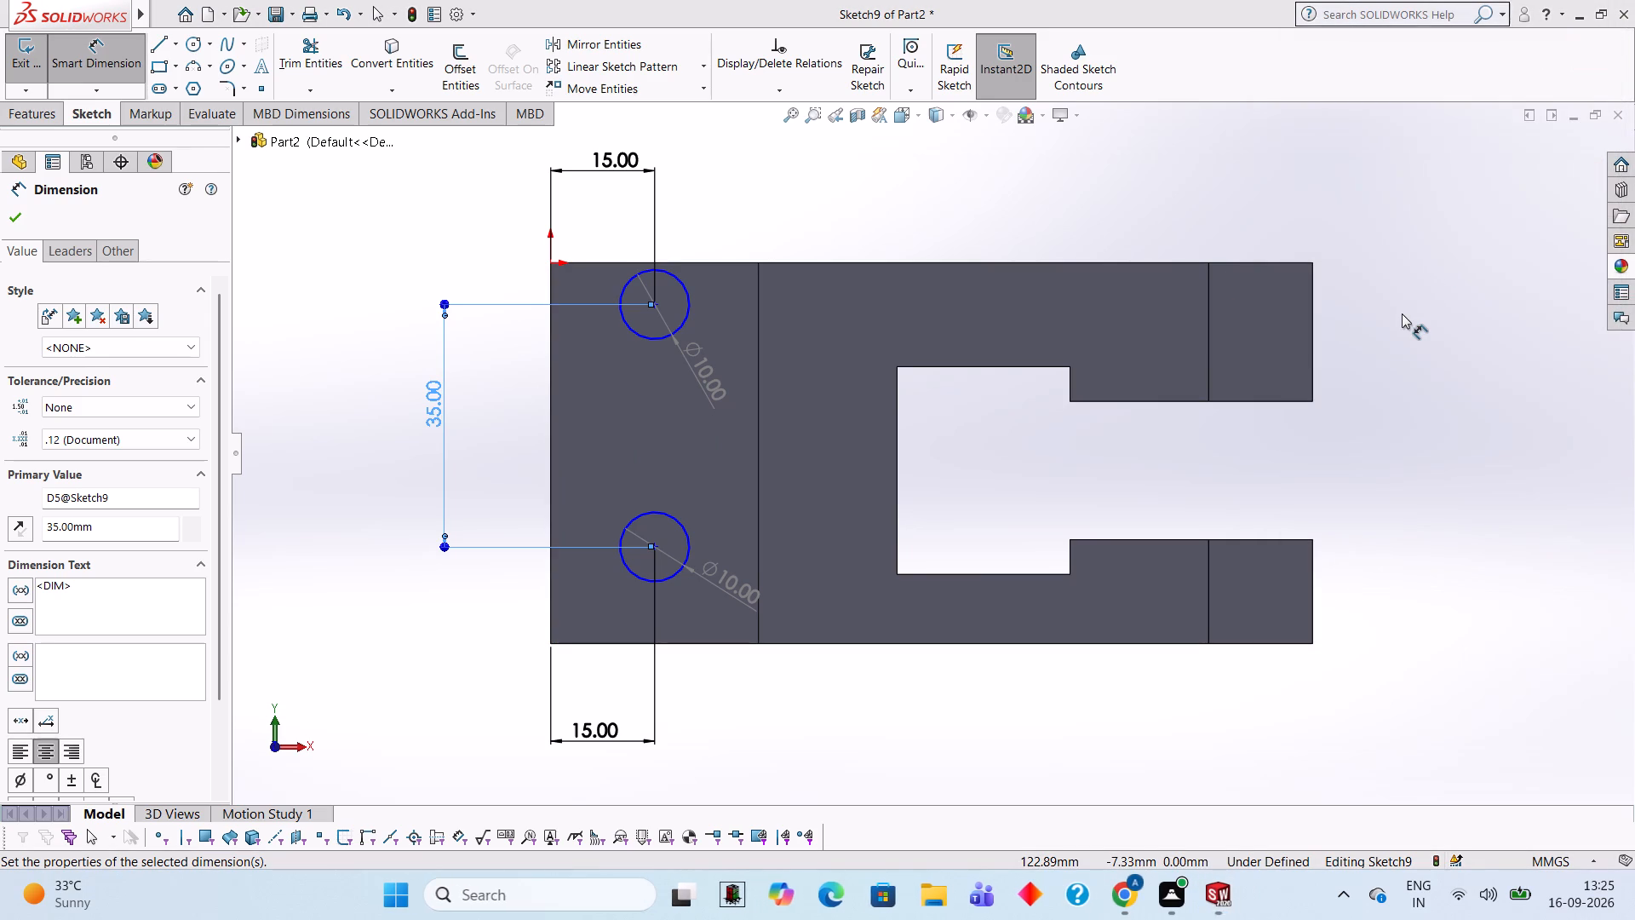
pyautogui.write('55')
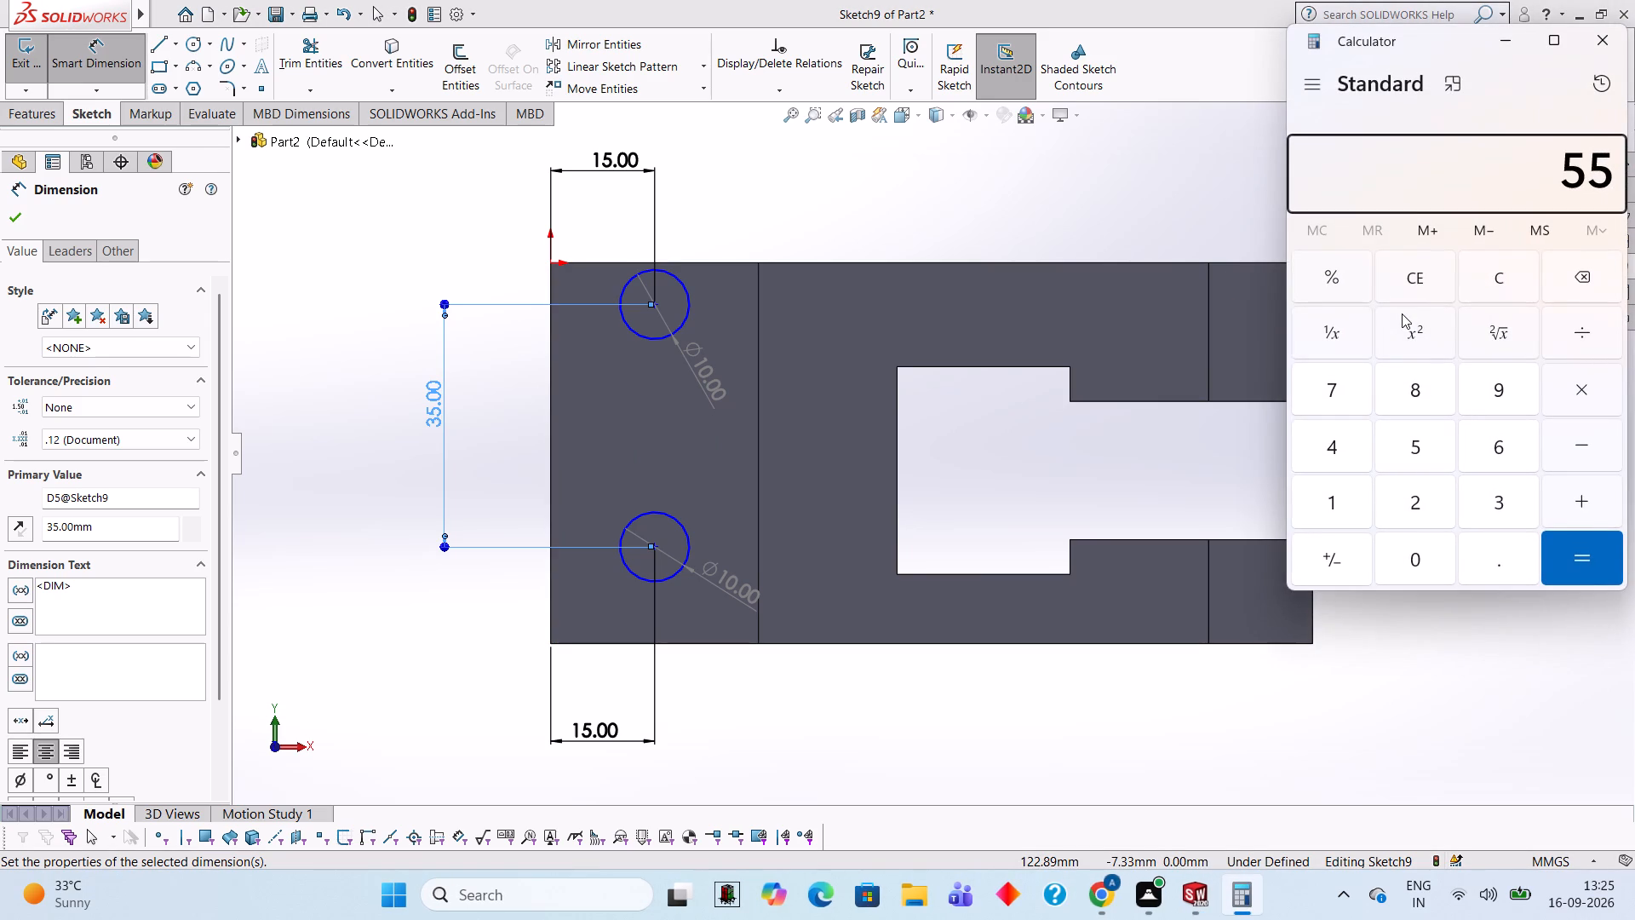
pyautogui.write('-35')
pyautogui.press('Return')
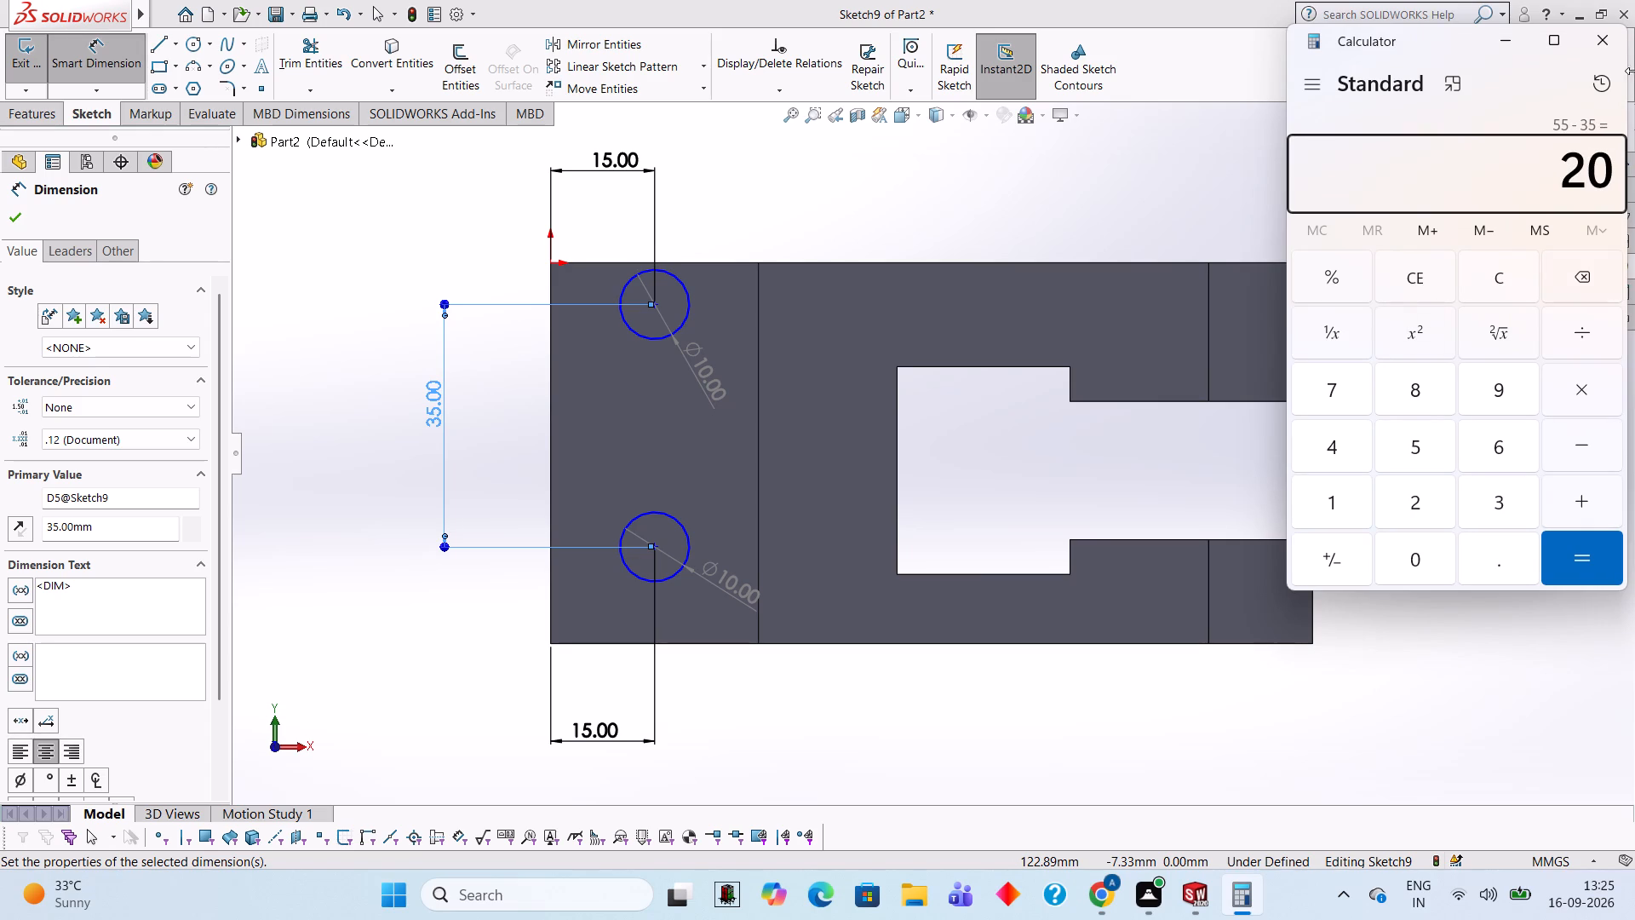
pyautogui.click(1610, 50)
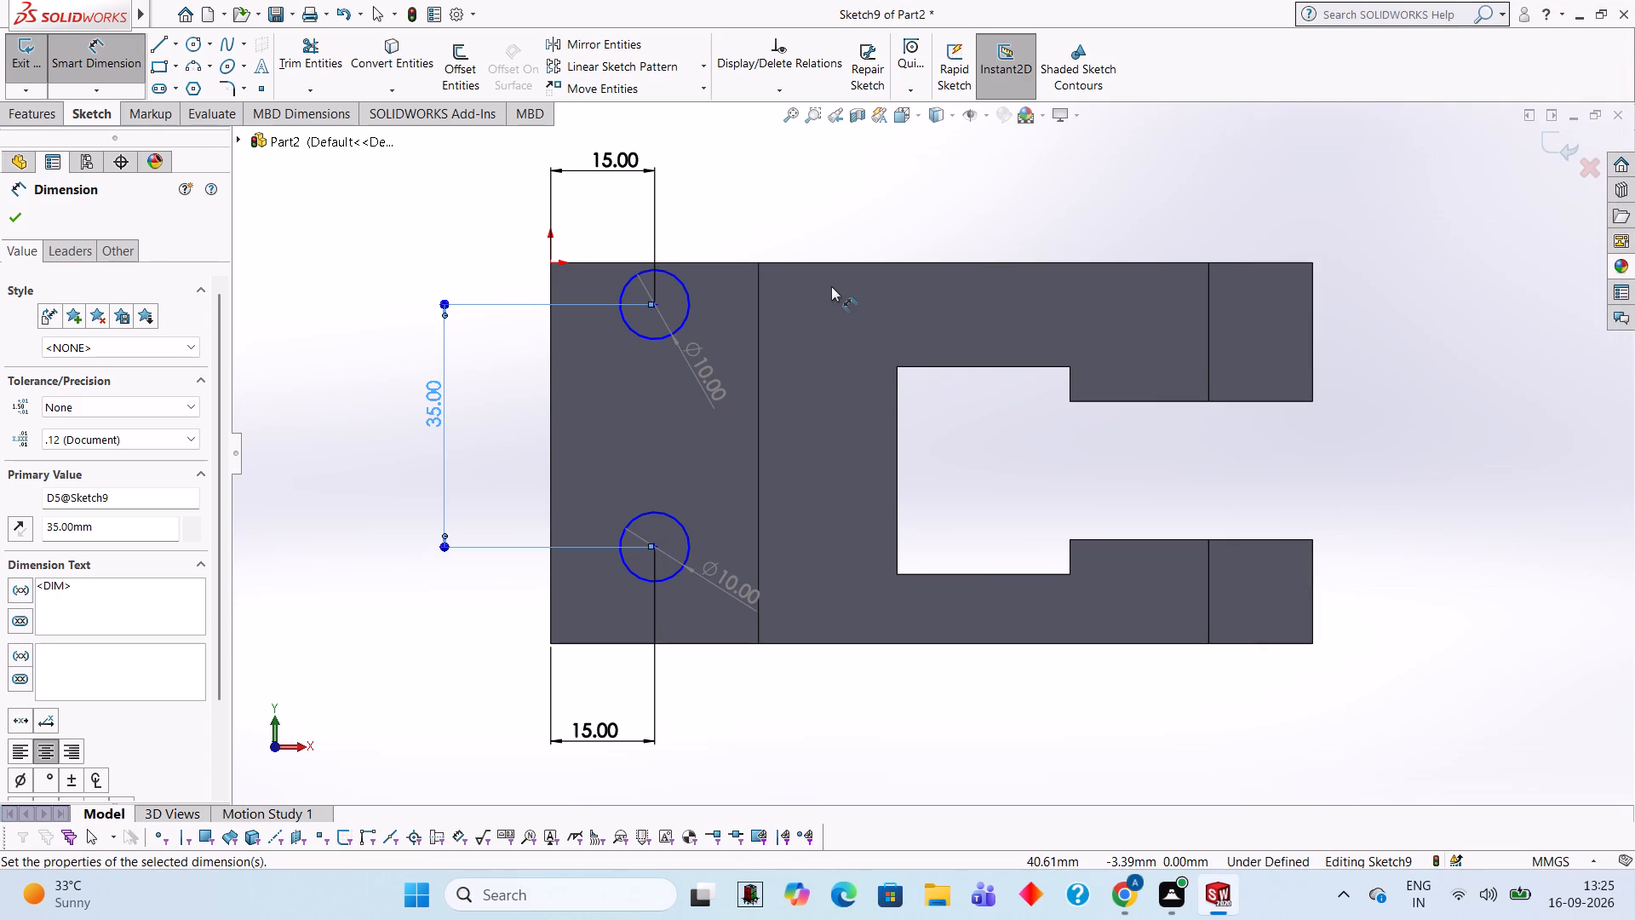
# Undo the 35 mm spacing value and delete the vertical dimension between the two circle centres.
pyautogui.hotkey('ctrl', 'z')
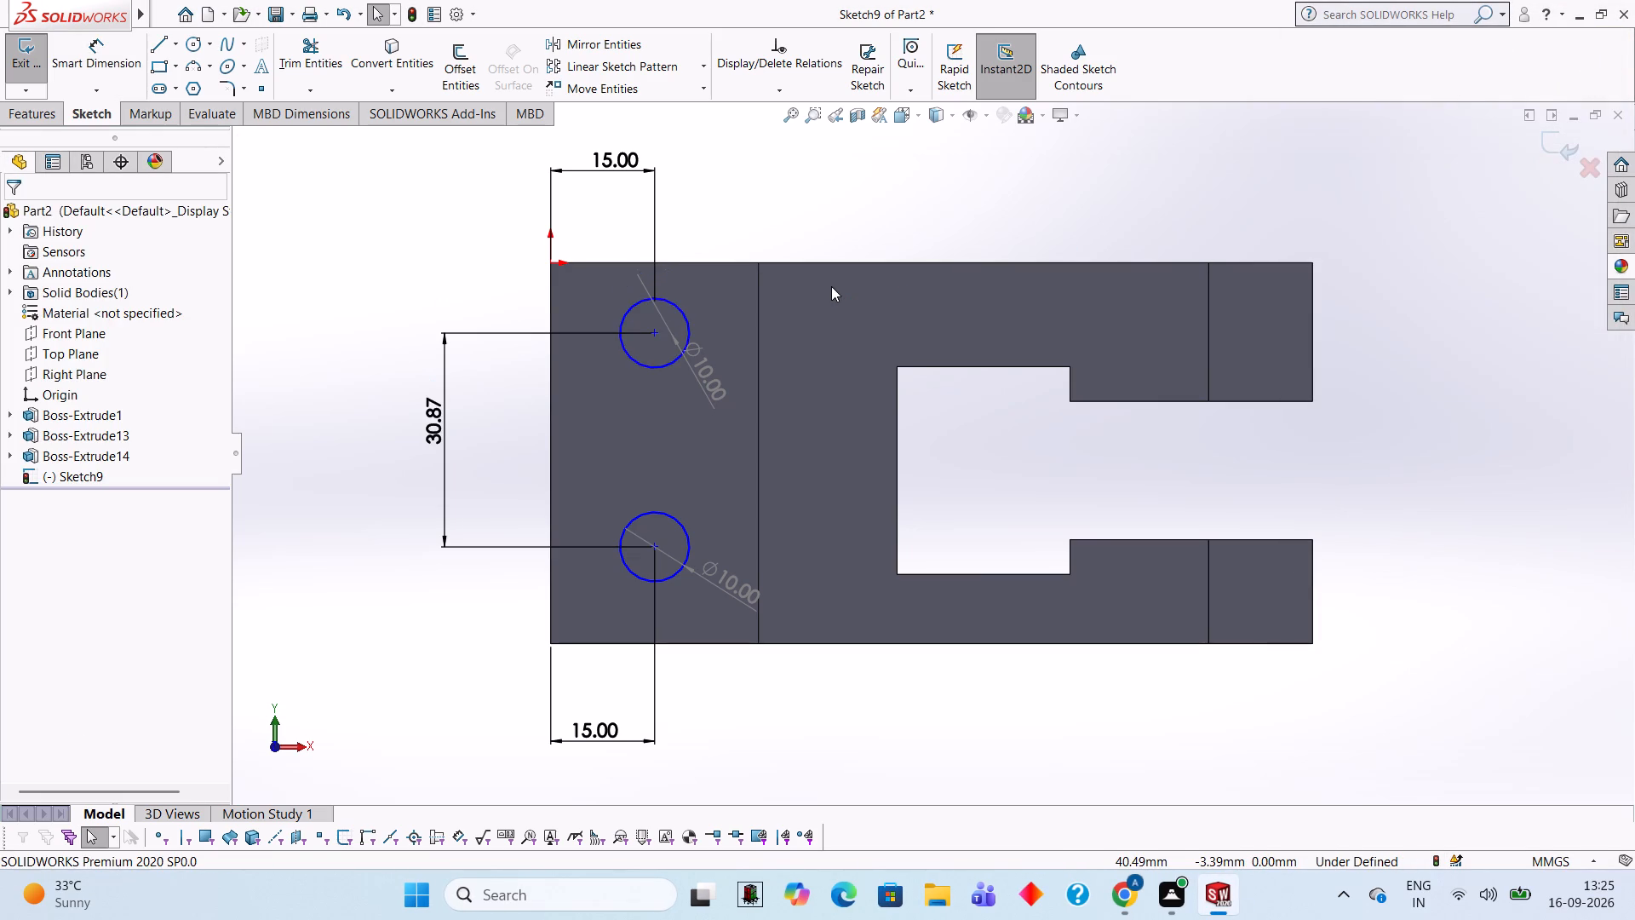
pyautogui.rightClick(432, 434)
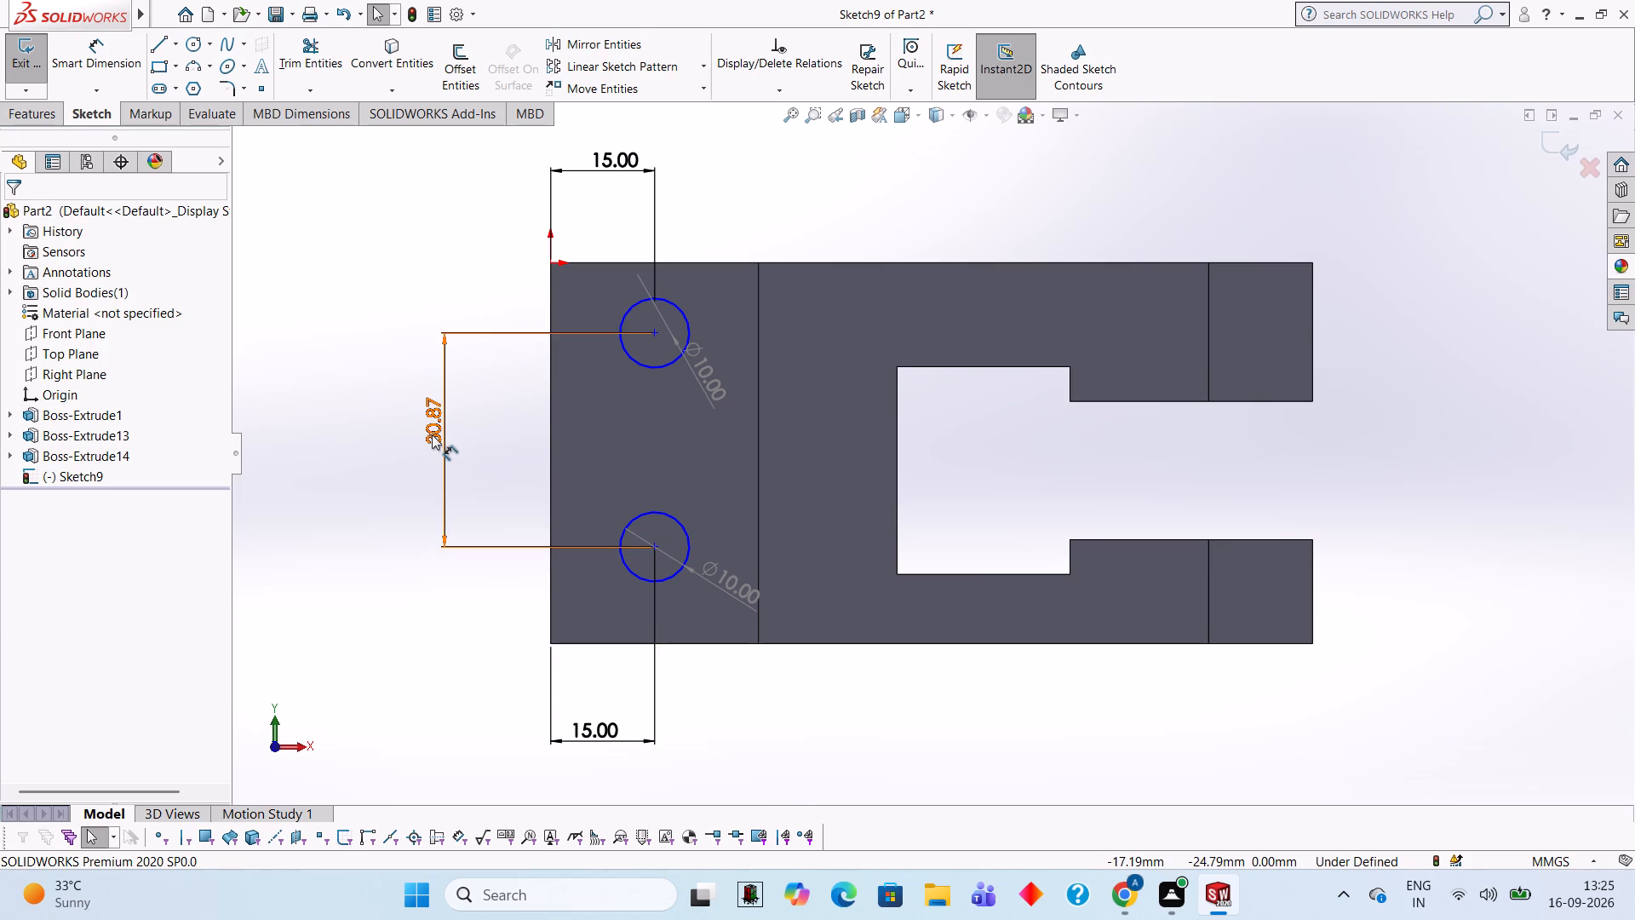
pyautogui.click(487, 654)
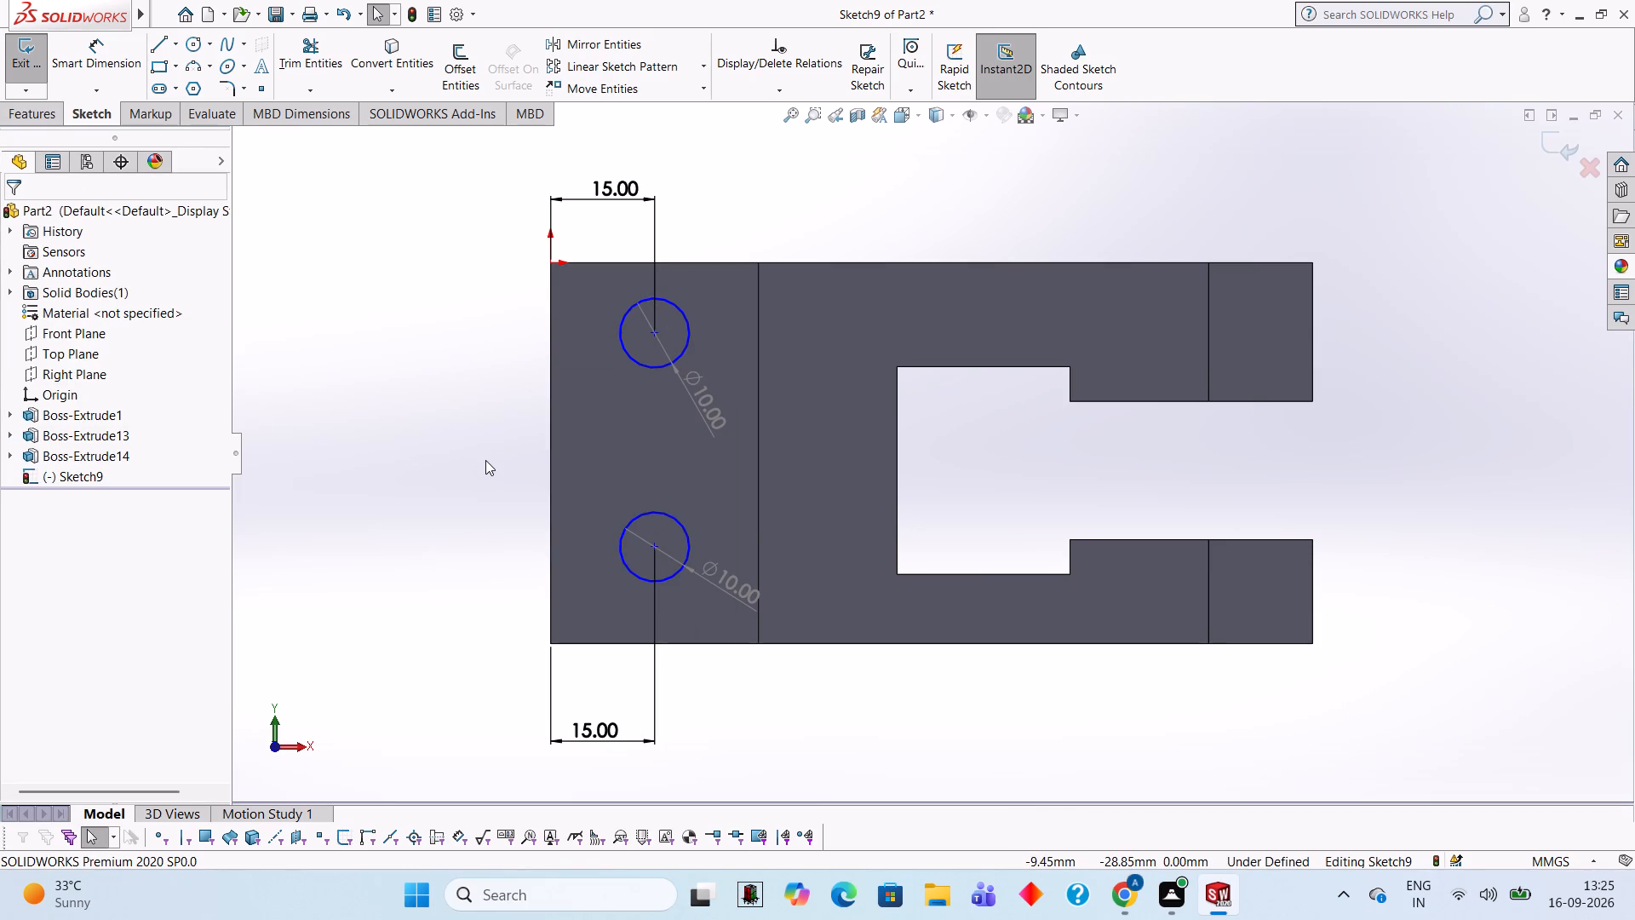
# Dimension the upper circle's centre 10 mm vertically from the end block's upper horizontal edge.
pyautogui.click(135, 56)
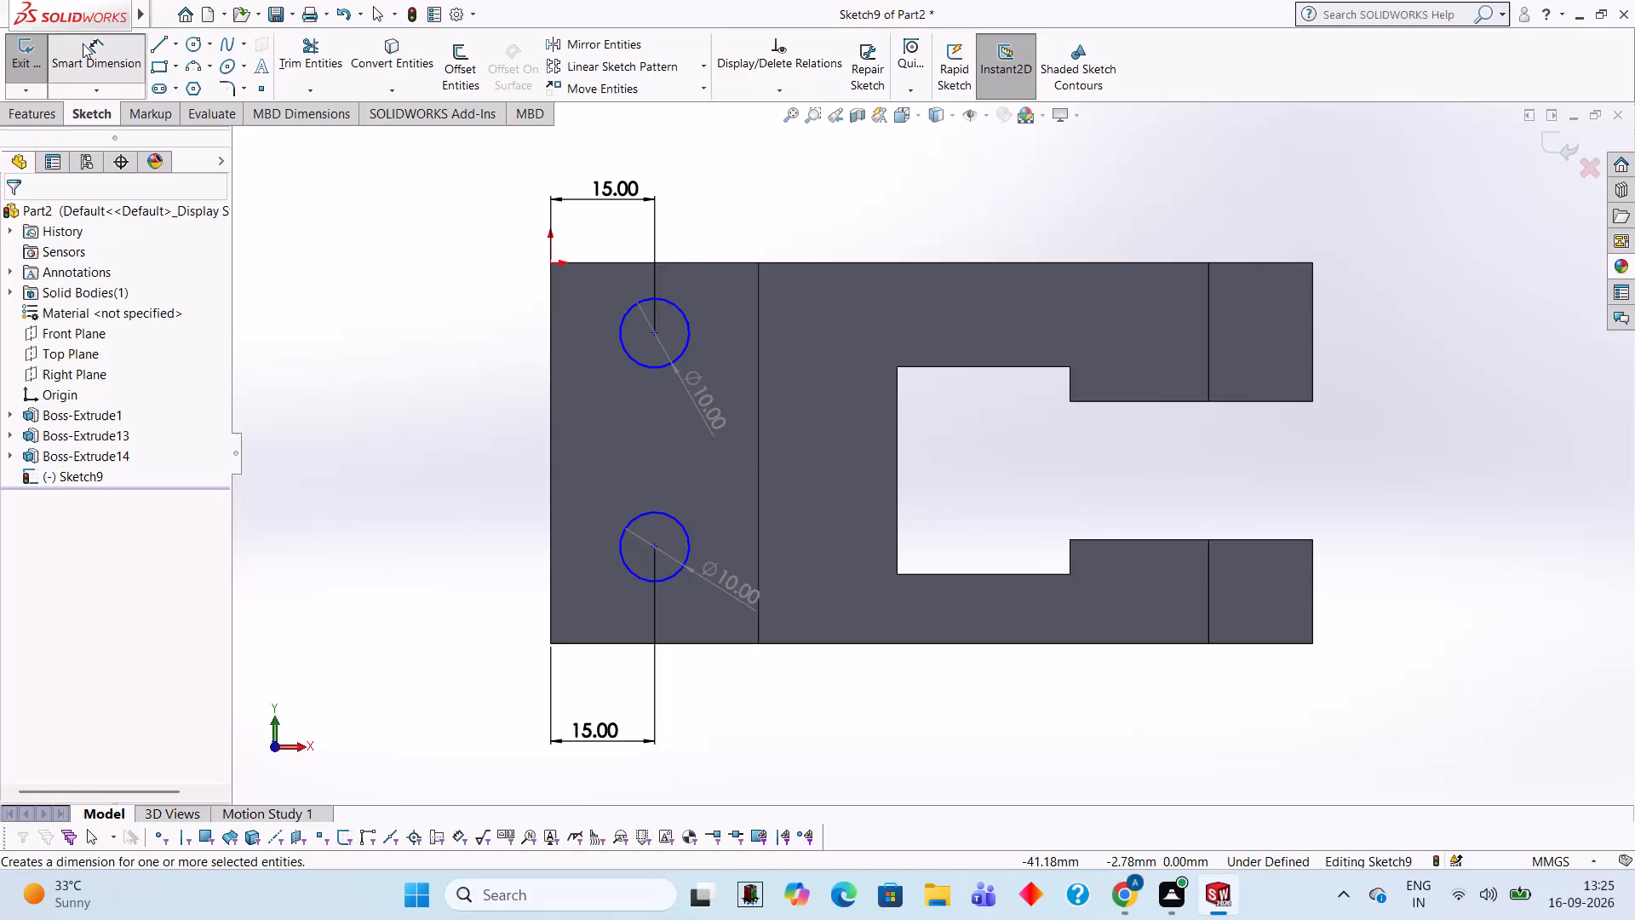
pyautogui.click(656, 262)
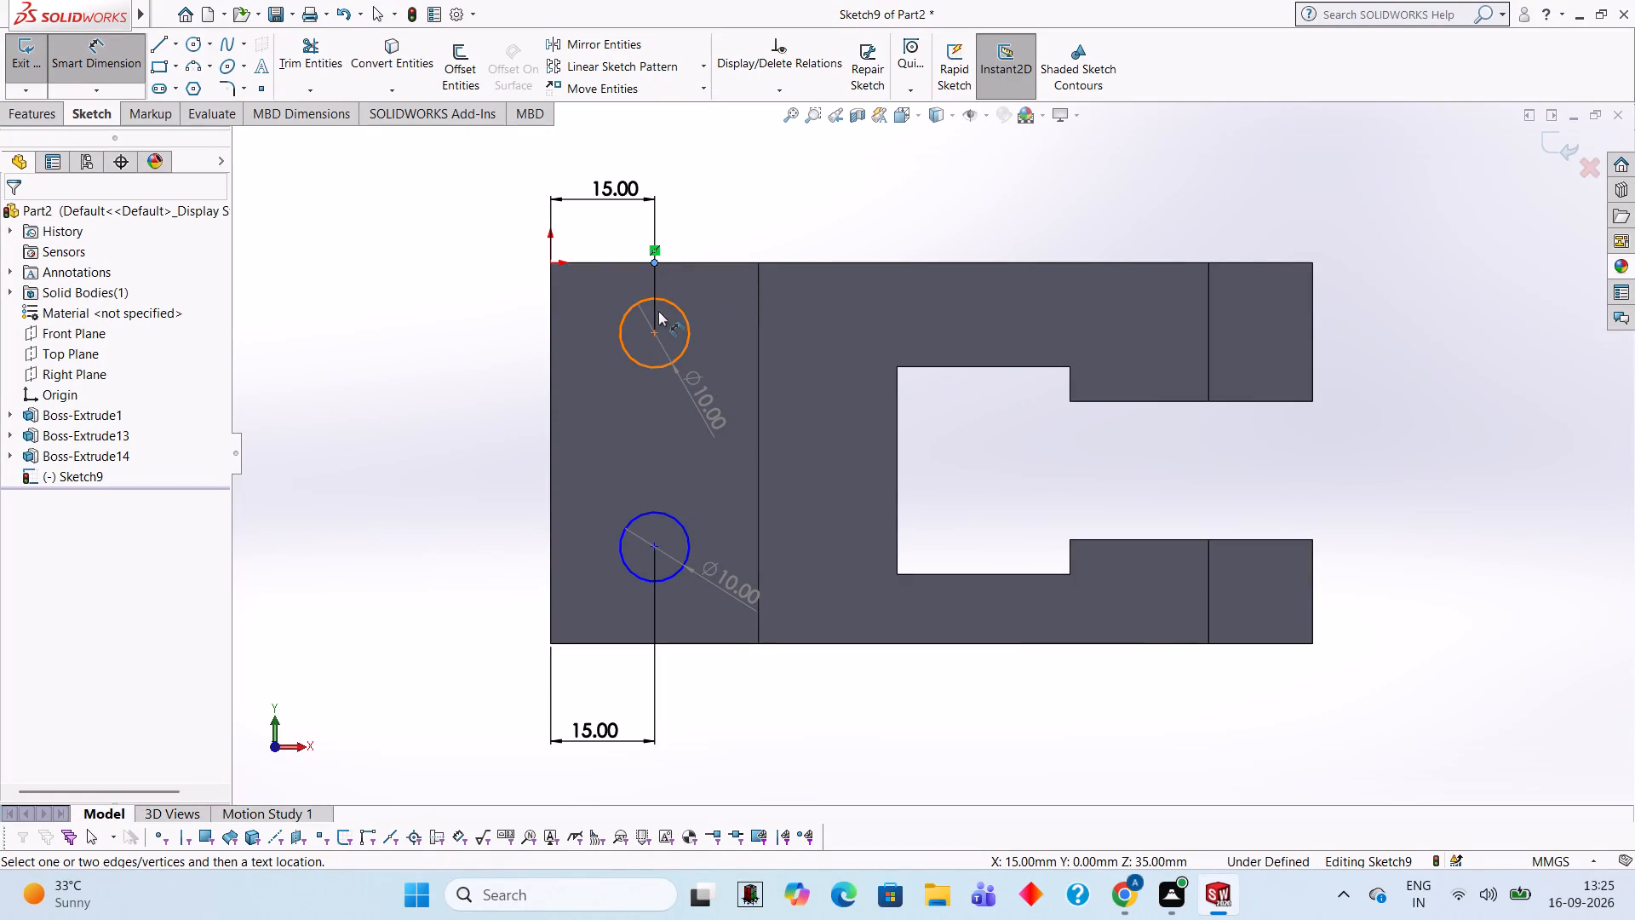
pyautogui.click(651, 331)
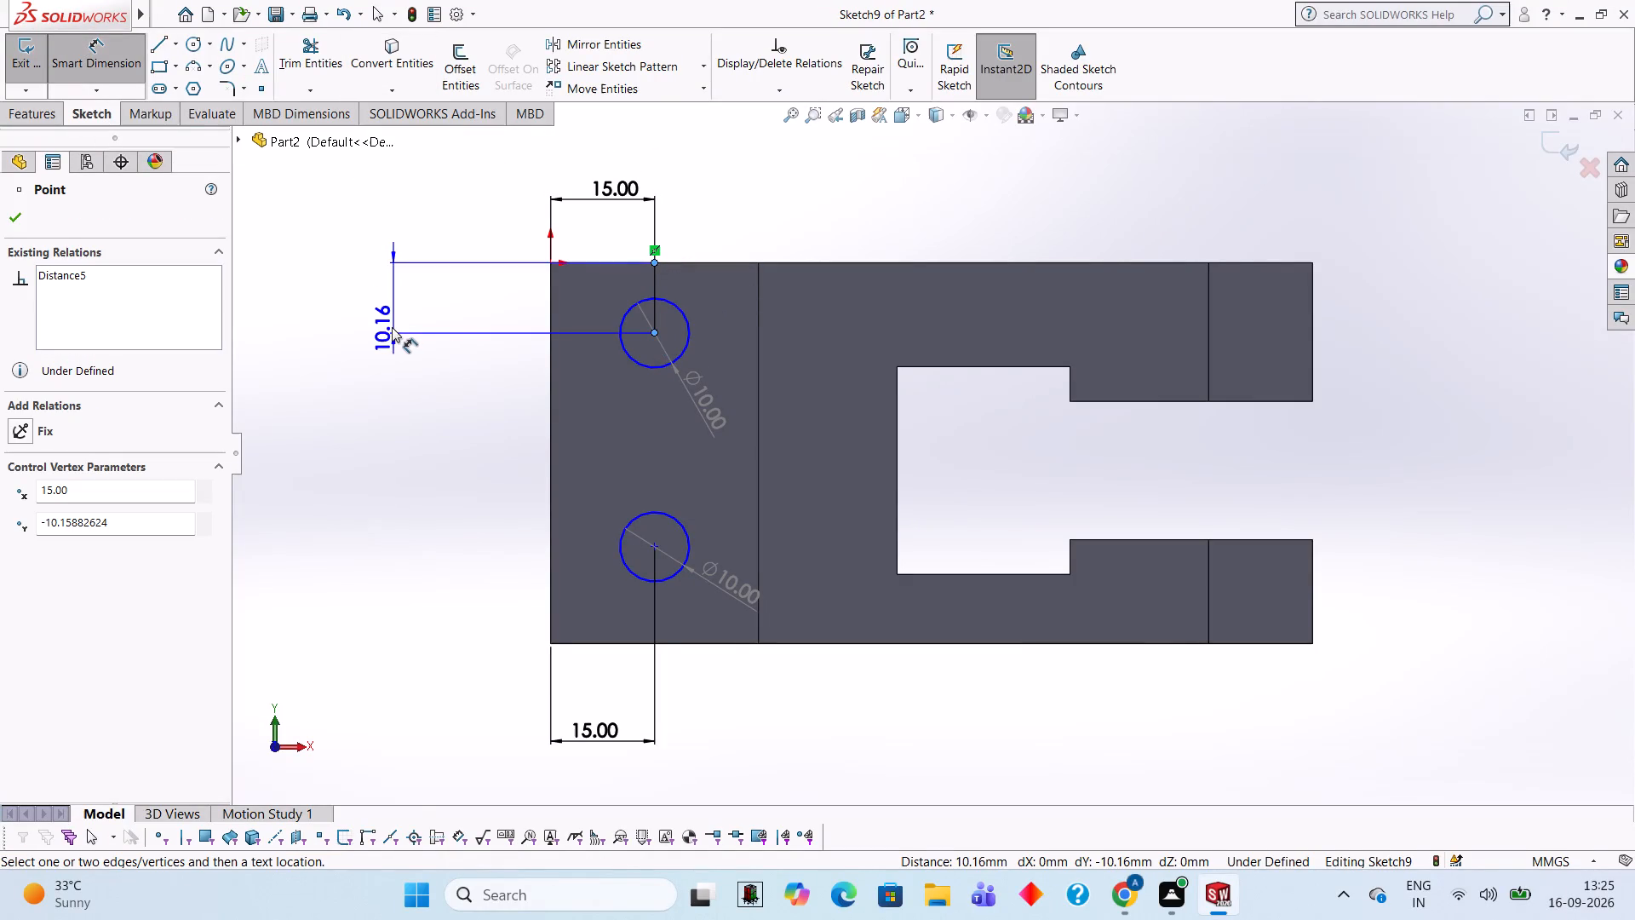
pyautogui.click(392, 312)
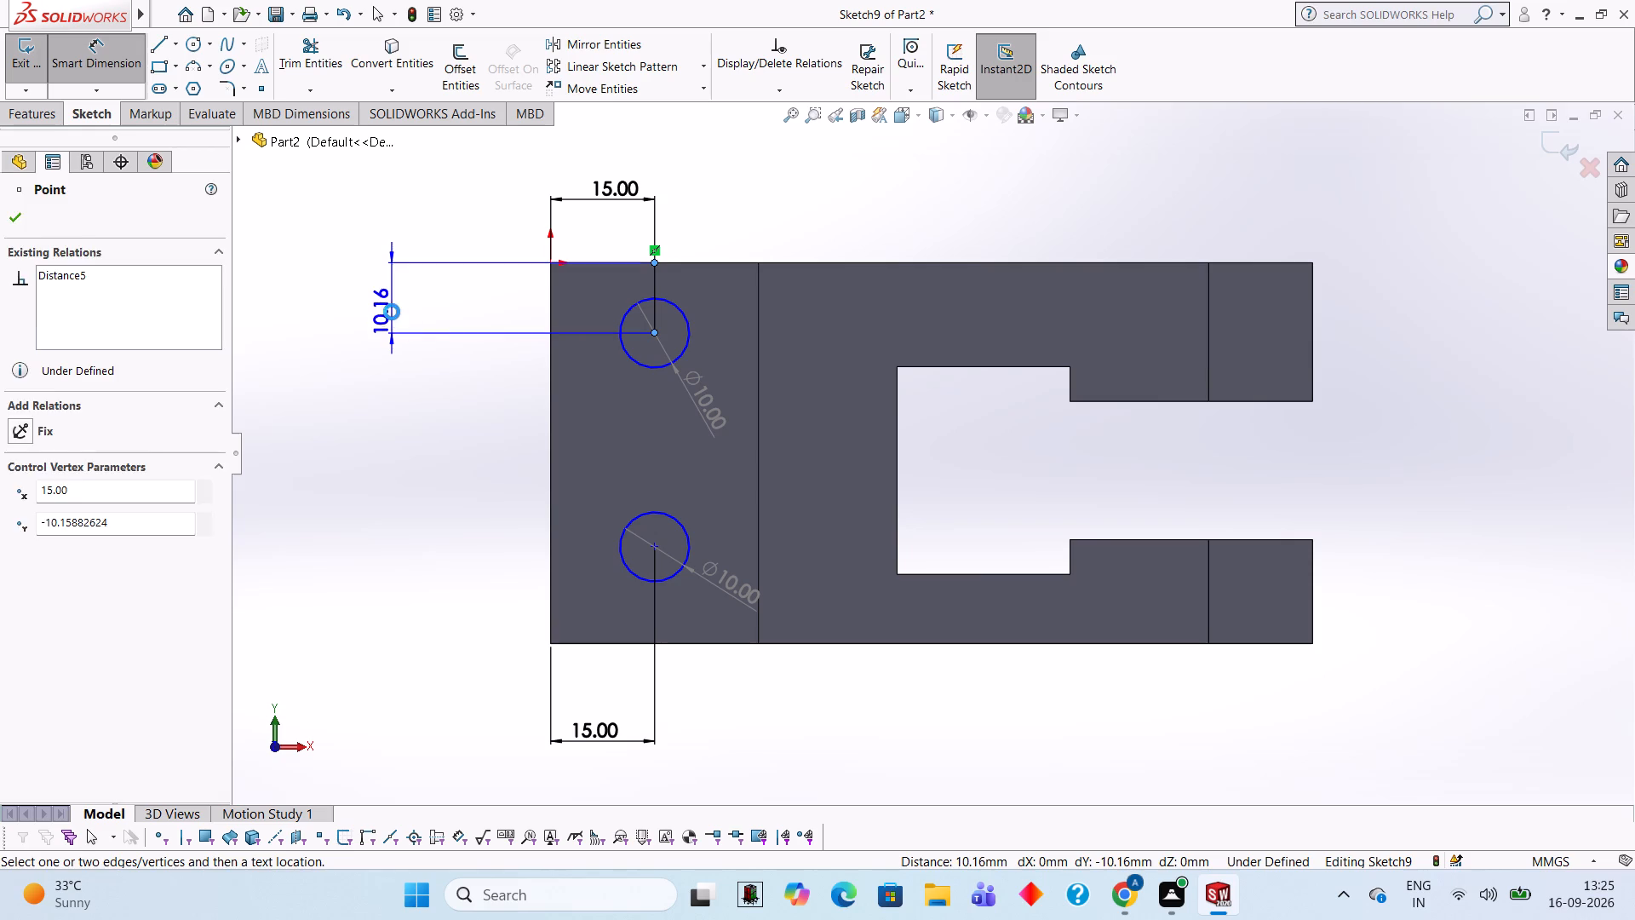
pyautogui.write('10')
pyautogui.press('Return')
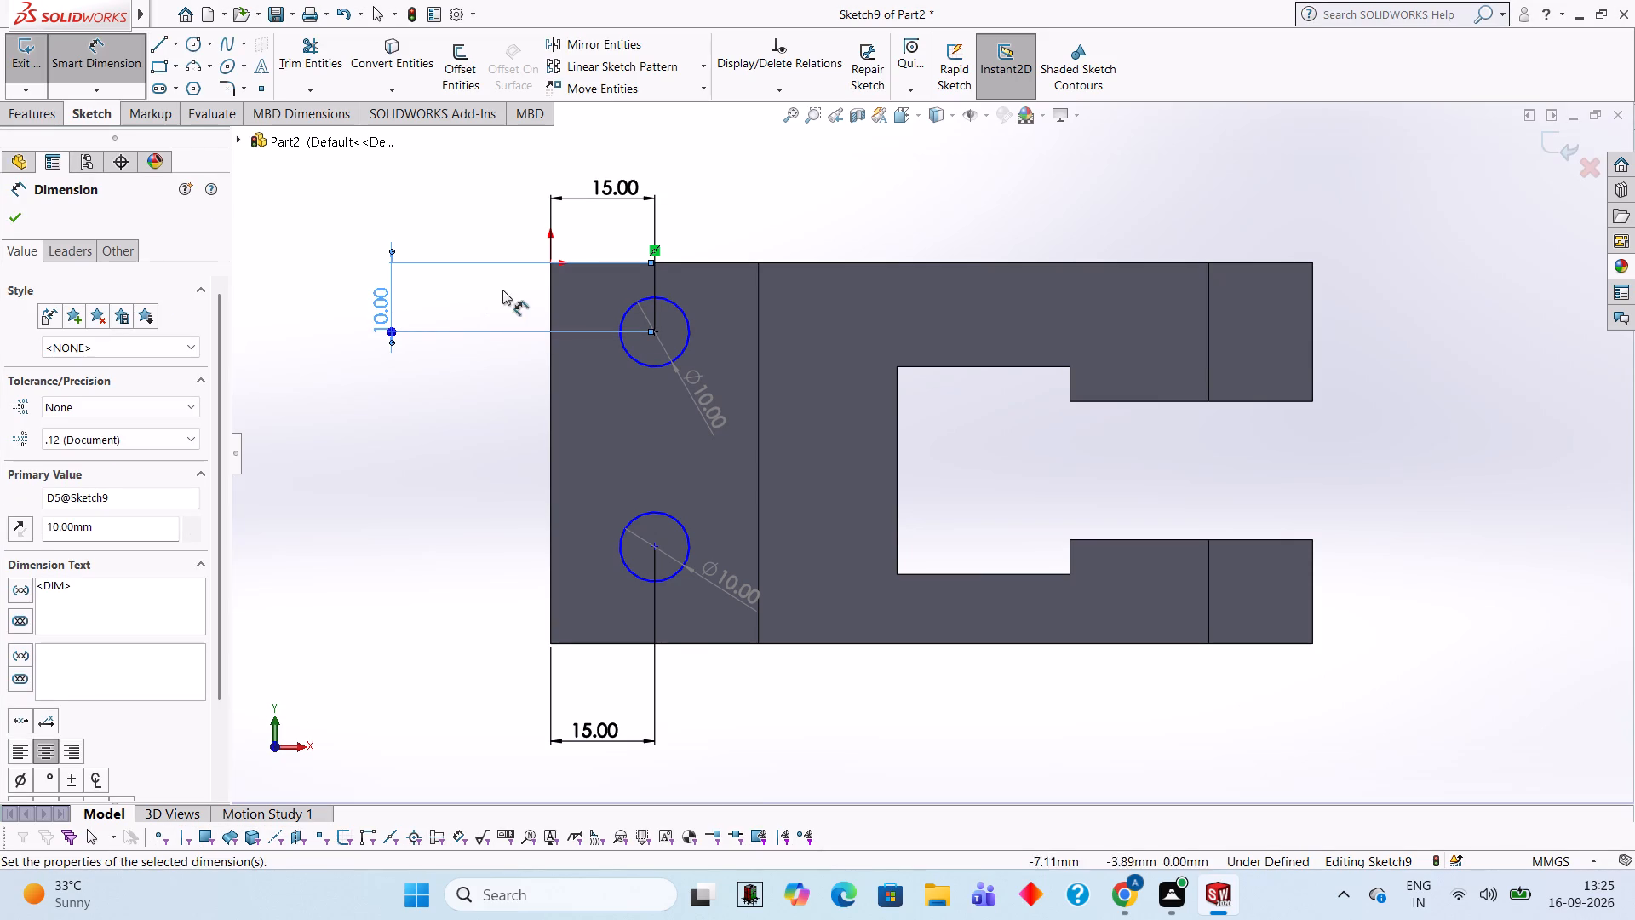
# Dimension the lower circle's centre 10 mm vertically from the end block's lower horizontal edge.
pyautogui.click(651, 543)
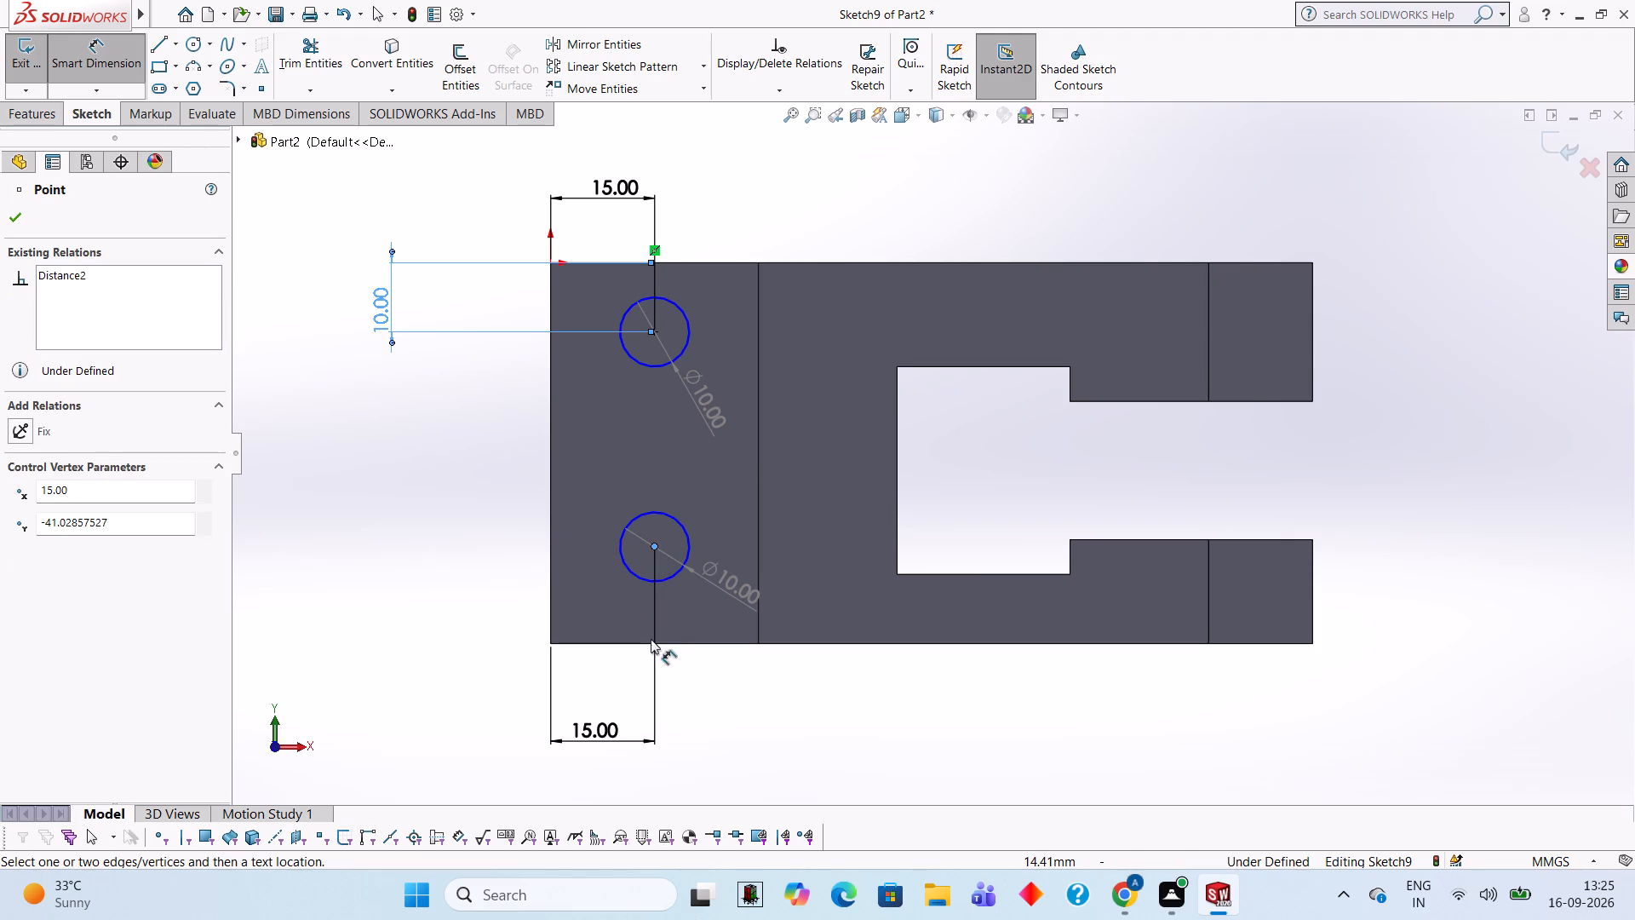
pyautogui.click(637, 641)
pyautogui.click(444, 572)
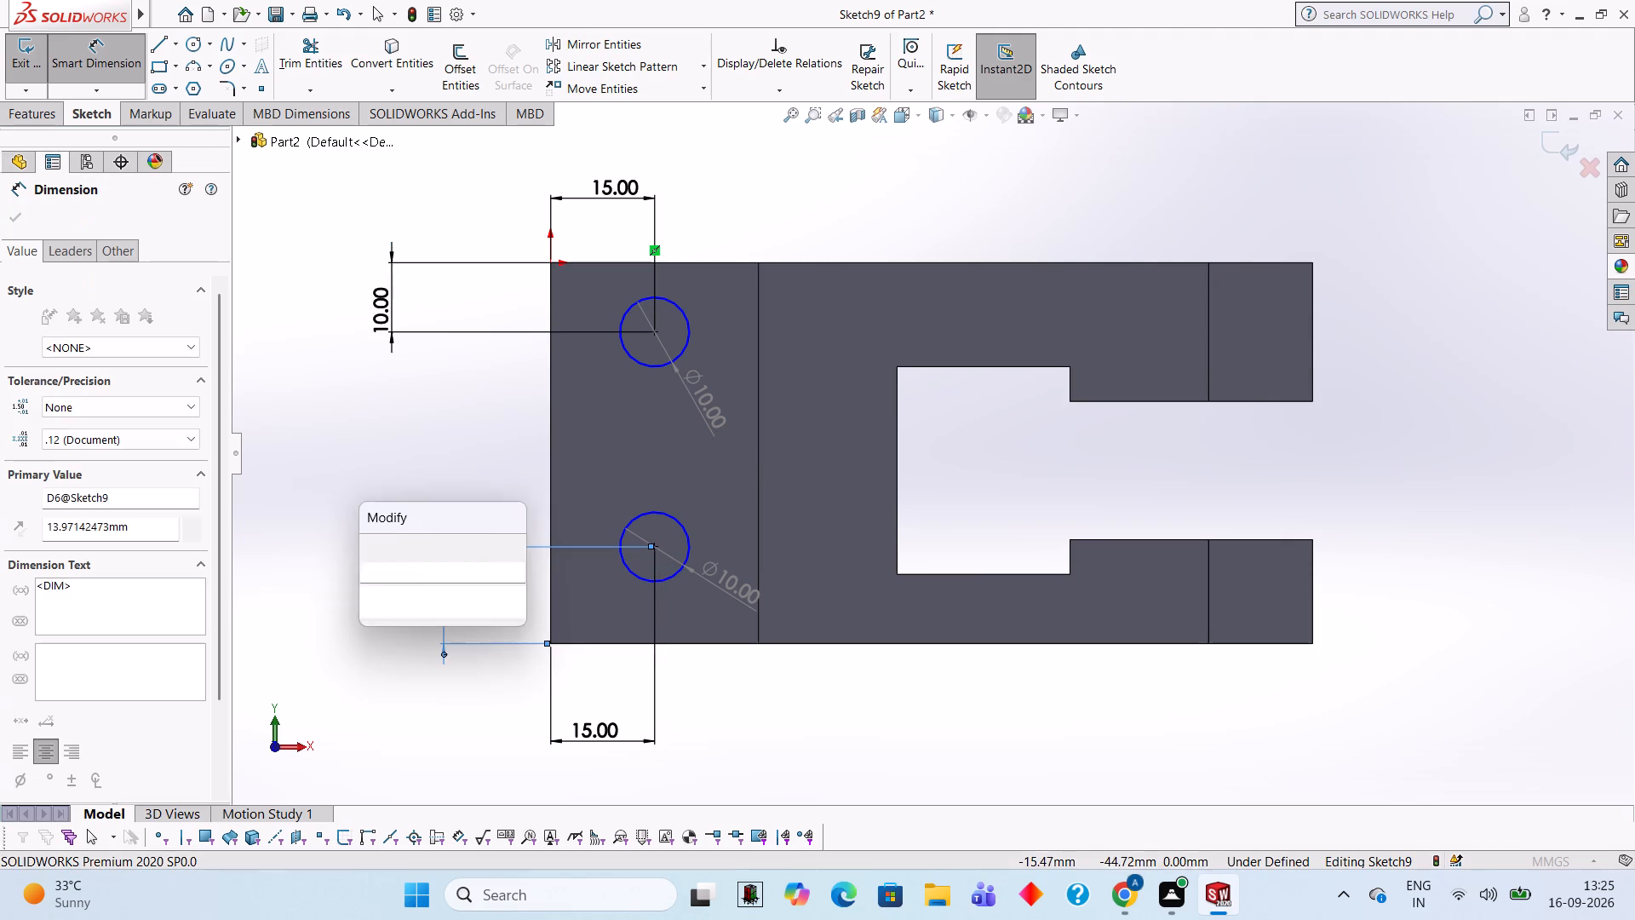
pyautogui.write('10')
pyautogui.press('Return')
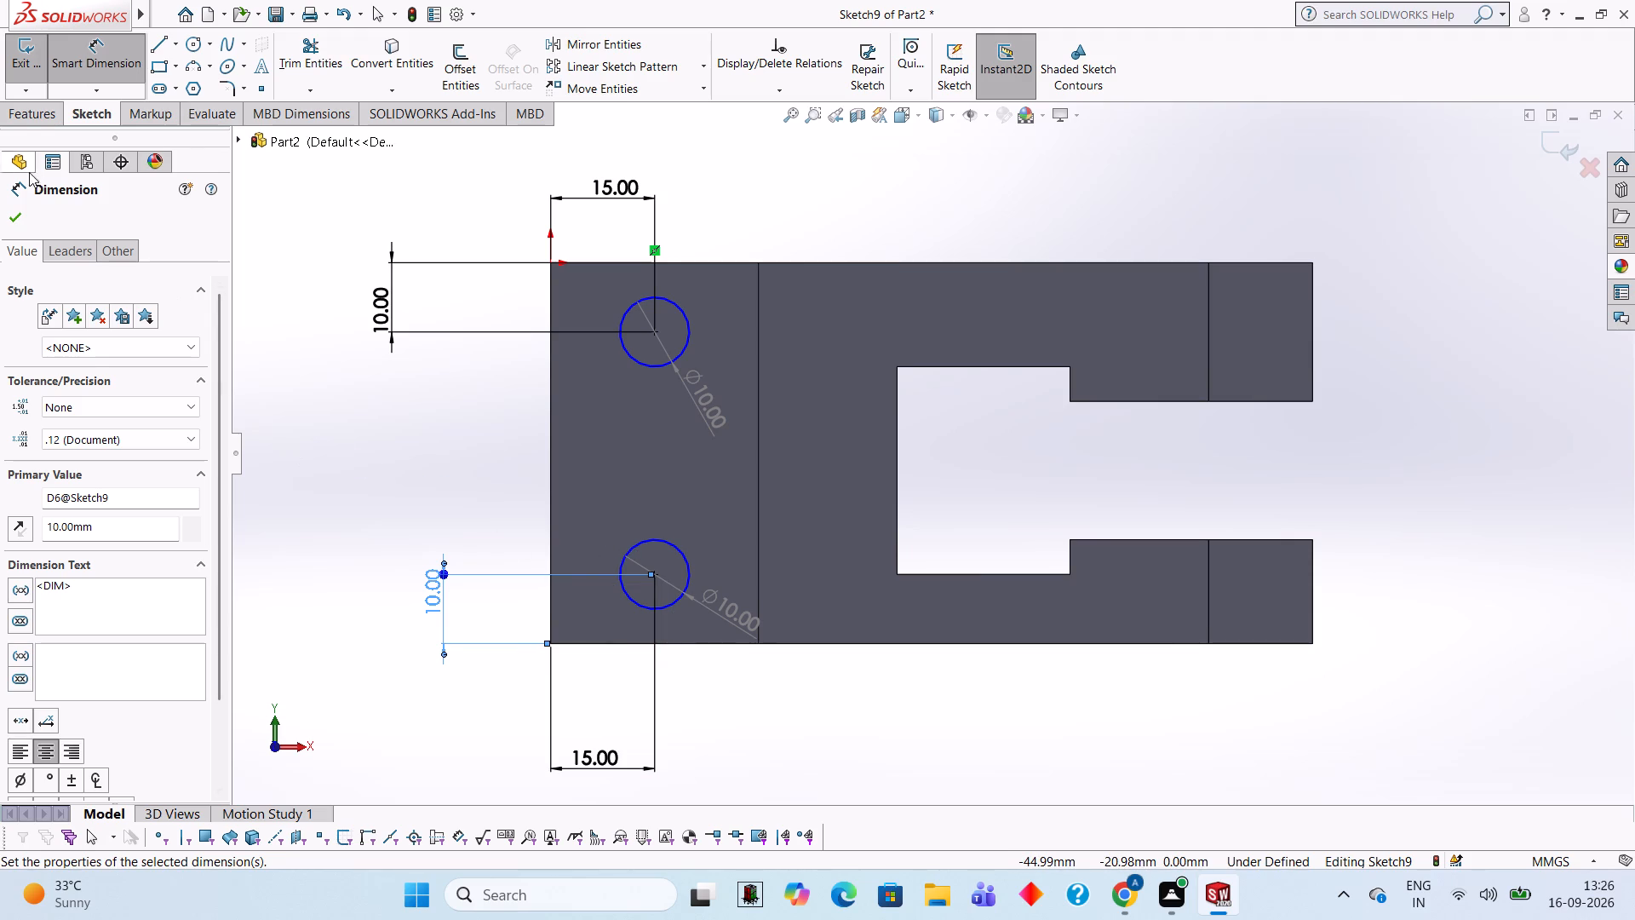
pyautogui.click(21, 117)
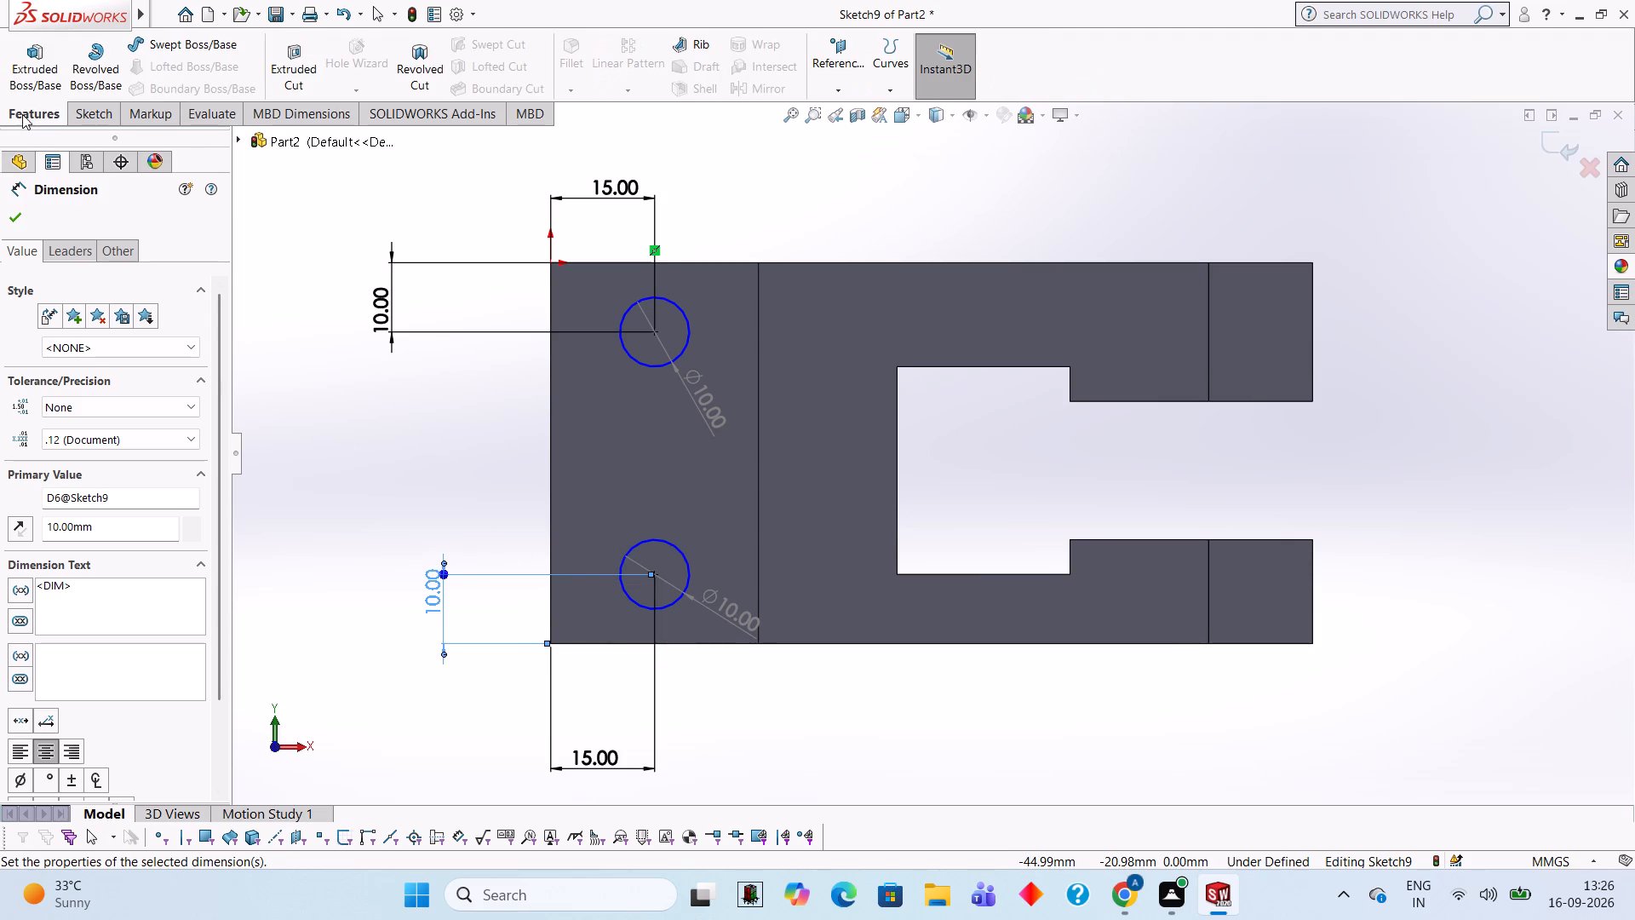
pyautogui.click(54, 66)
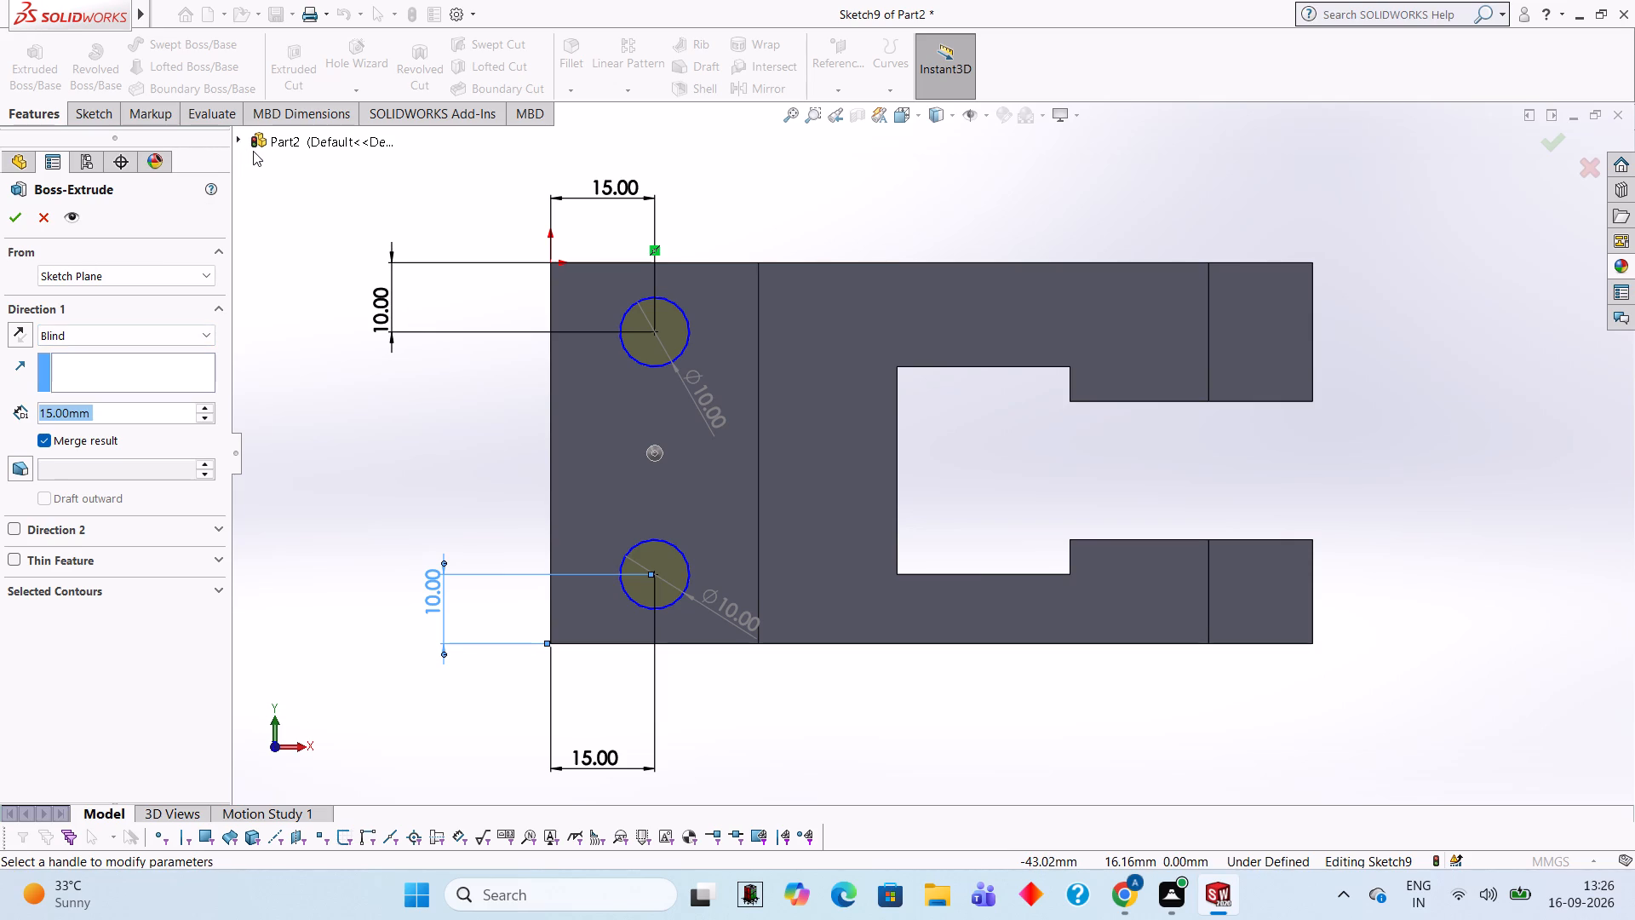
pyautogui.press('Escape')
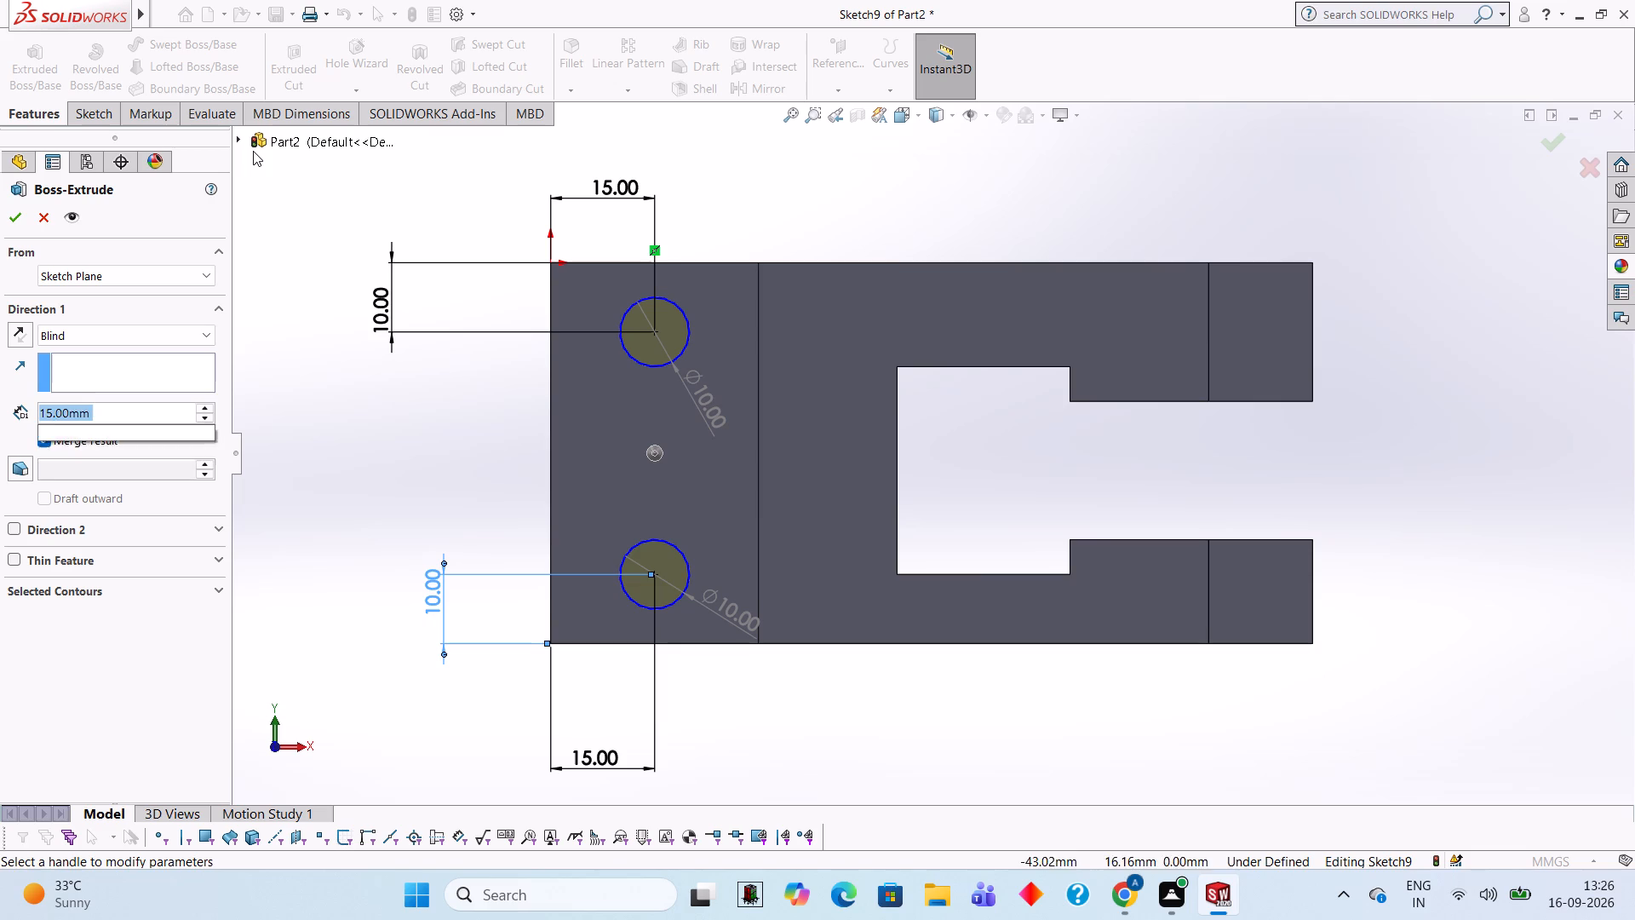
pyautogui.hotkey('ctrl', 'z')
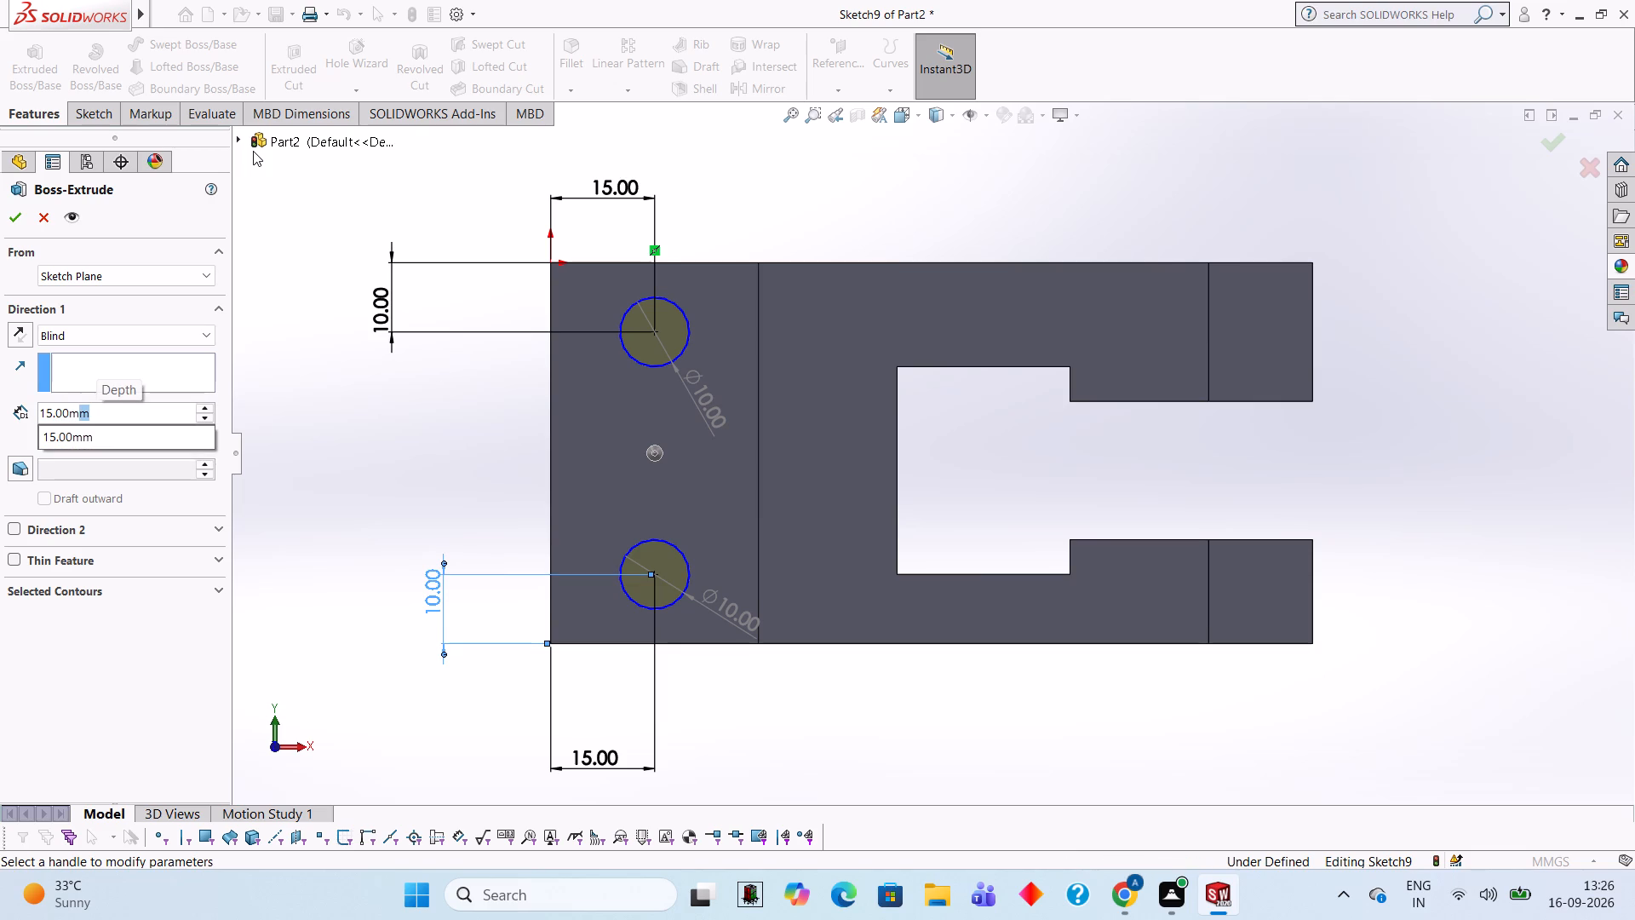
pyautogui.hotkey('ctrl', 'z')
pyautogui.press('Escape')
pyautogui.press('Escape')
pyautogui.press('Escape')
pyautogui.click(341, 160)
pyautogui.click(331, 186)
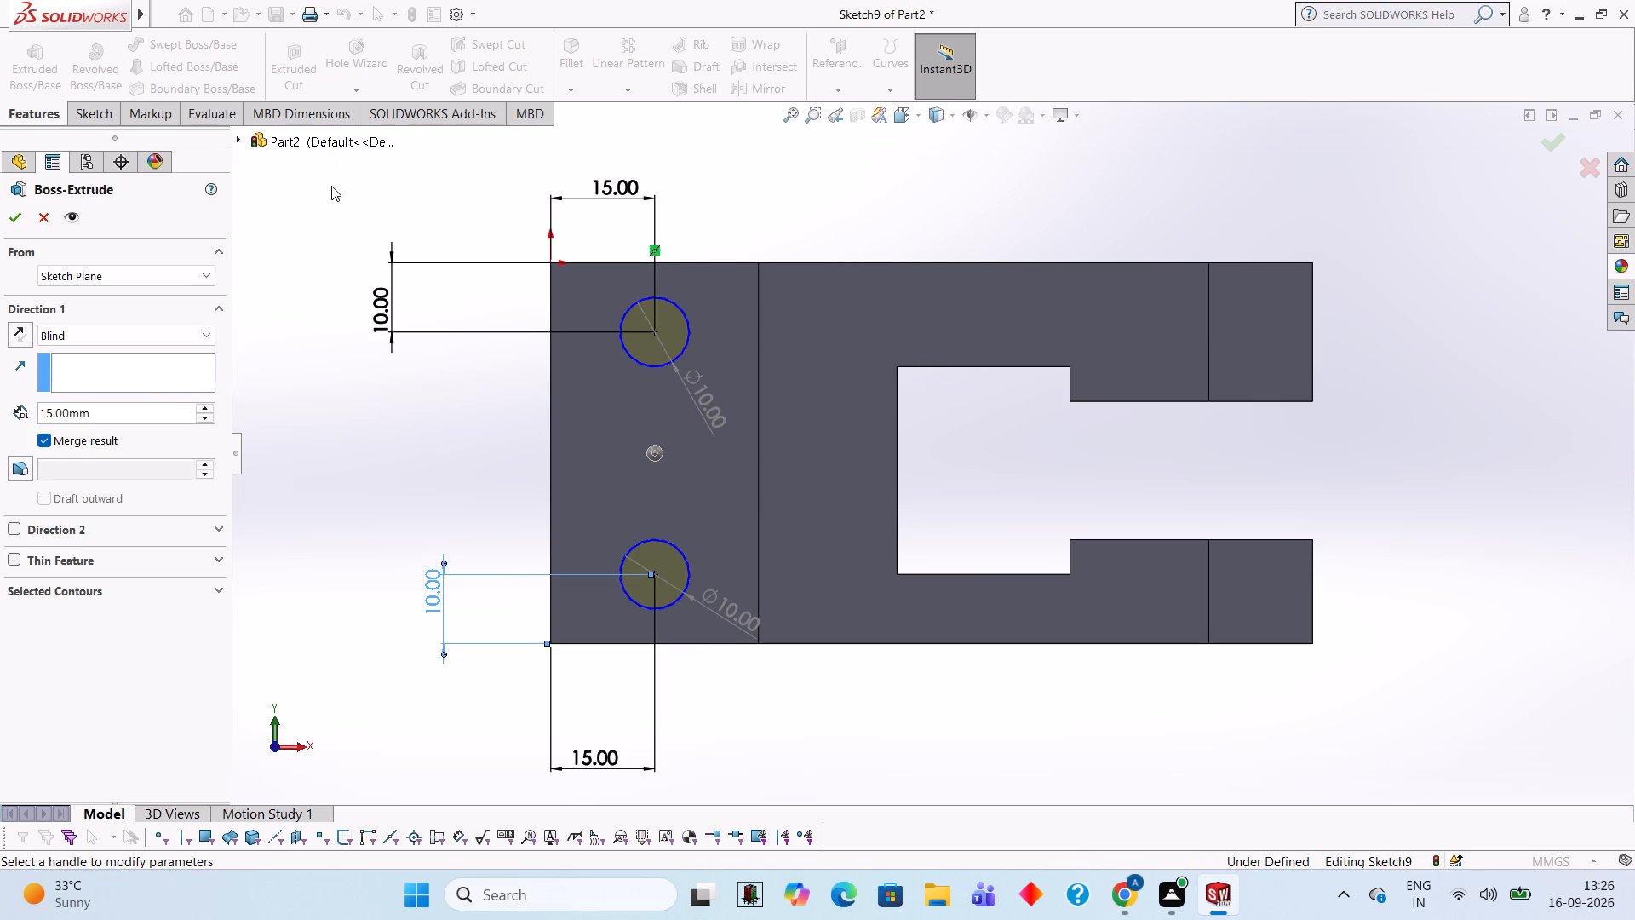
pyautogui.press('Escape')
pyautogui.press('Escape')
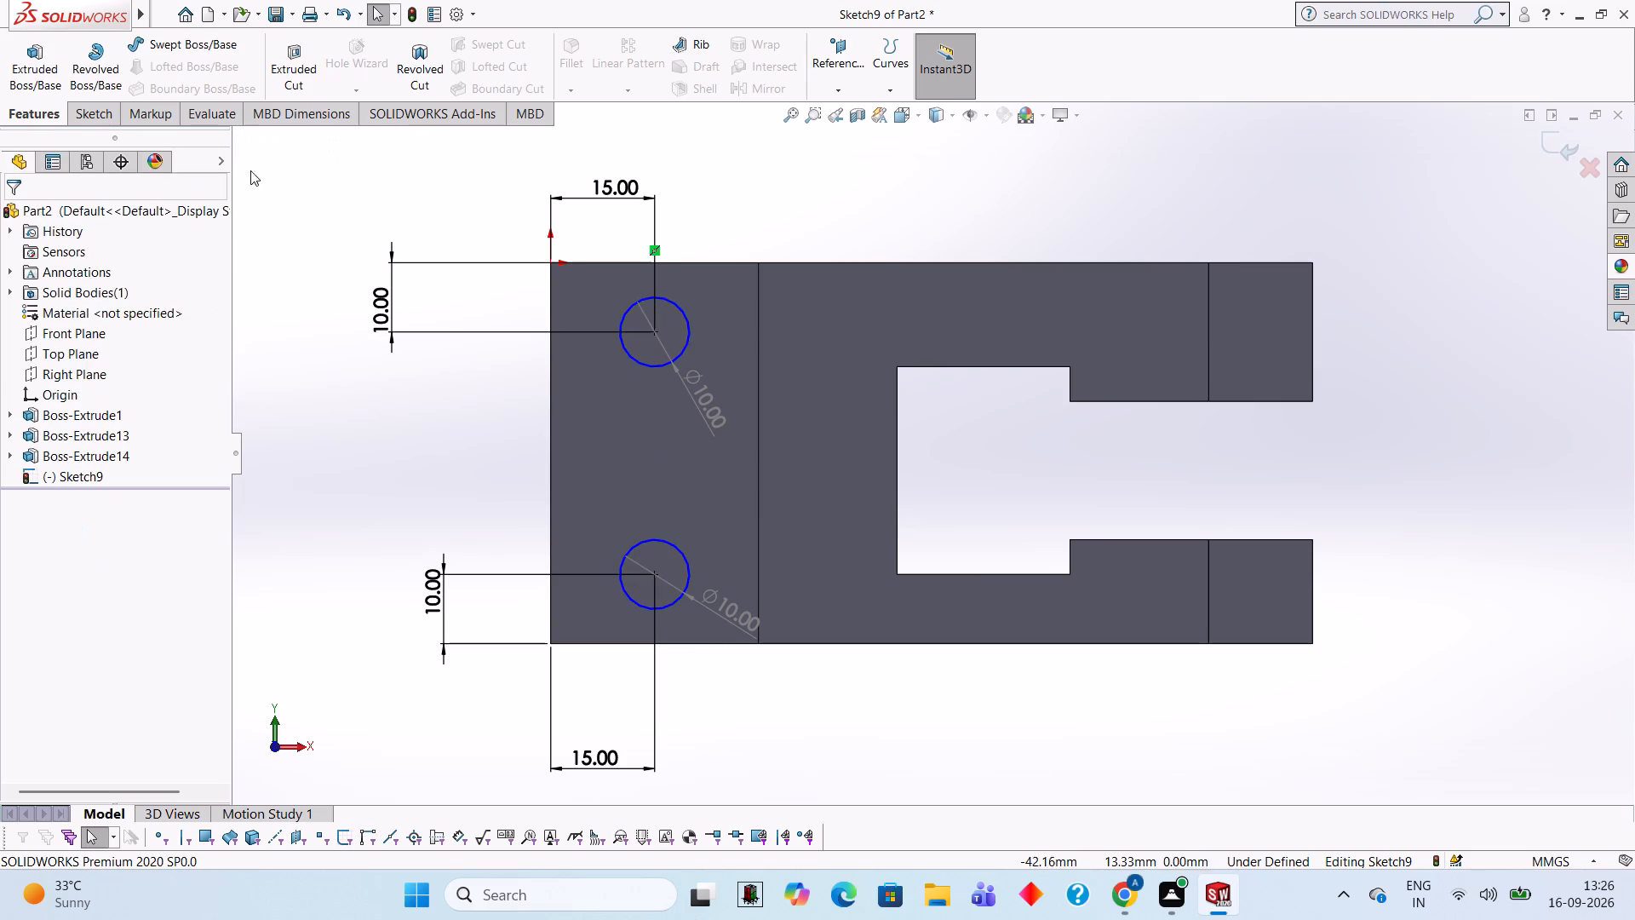
# Cut-extrude the two 10 mm circles into the end block with a blind depth of 15 mm.
pyautogui.click(306, 79)
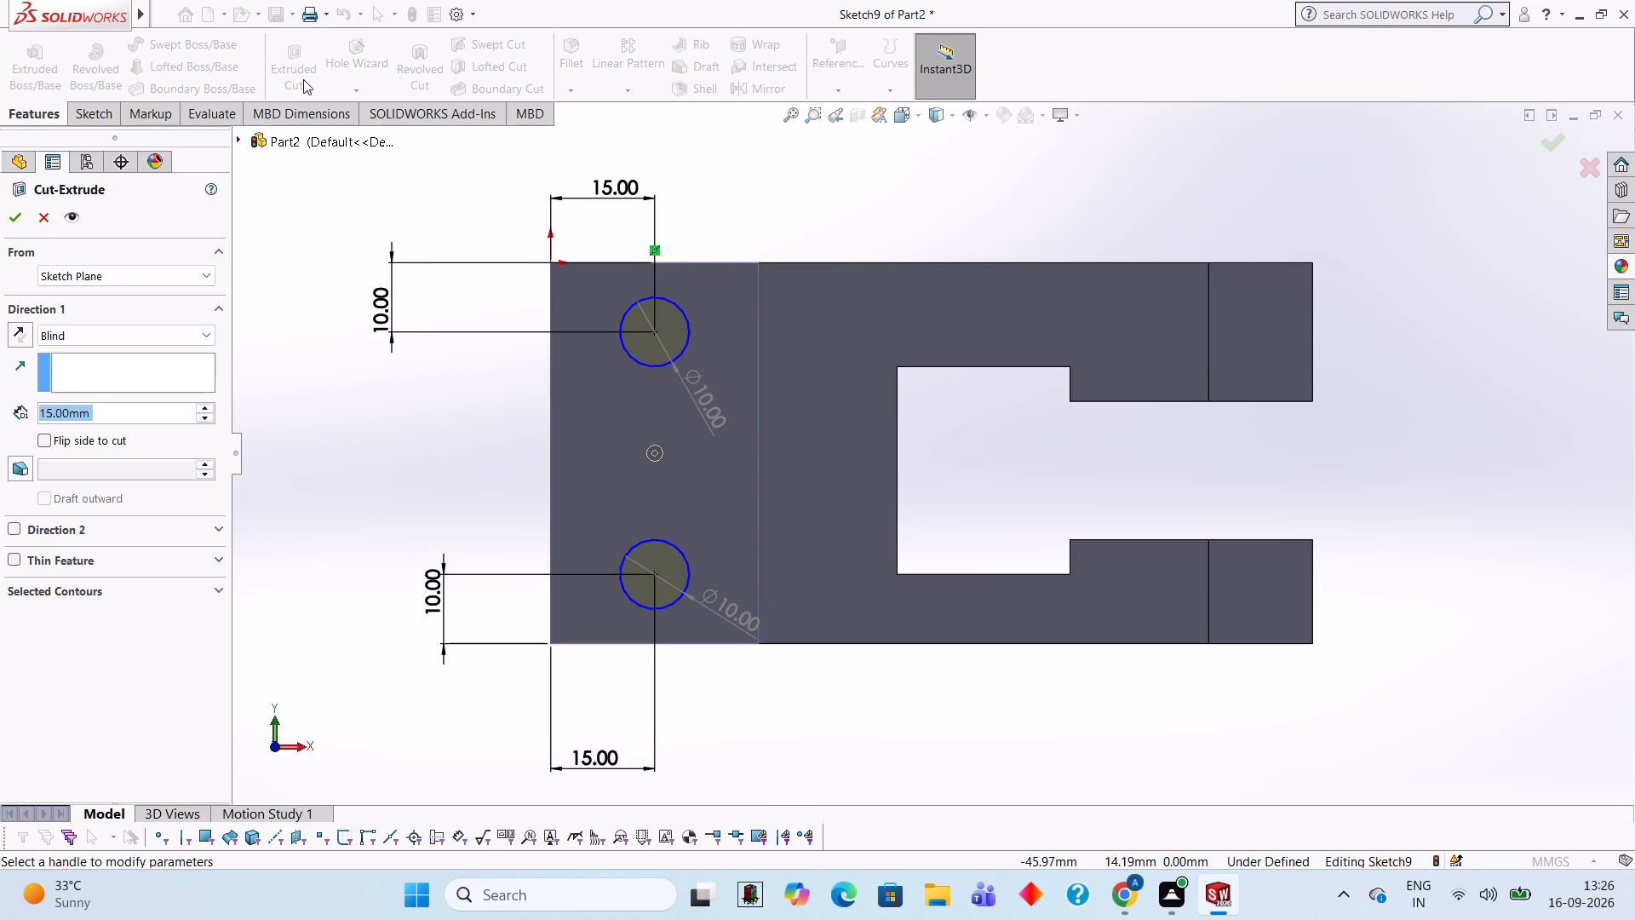
pyautogui.click(22, 216)
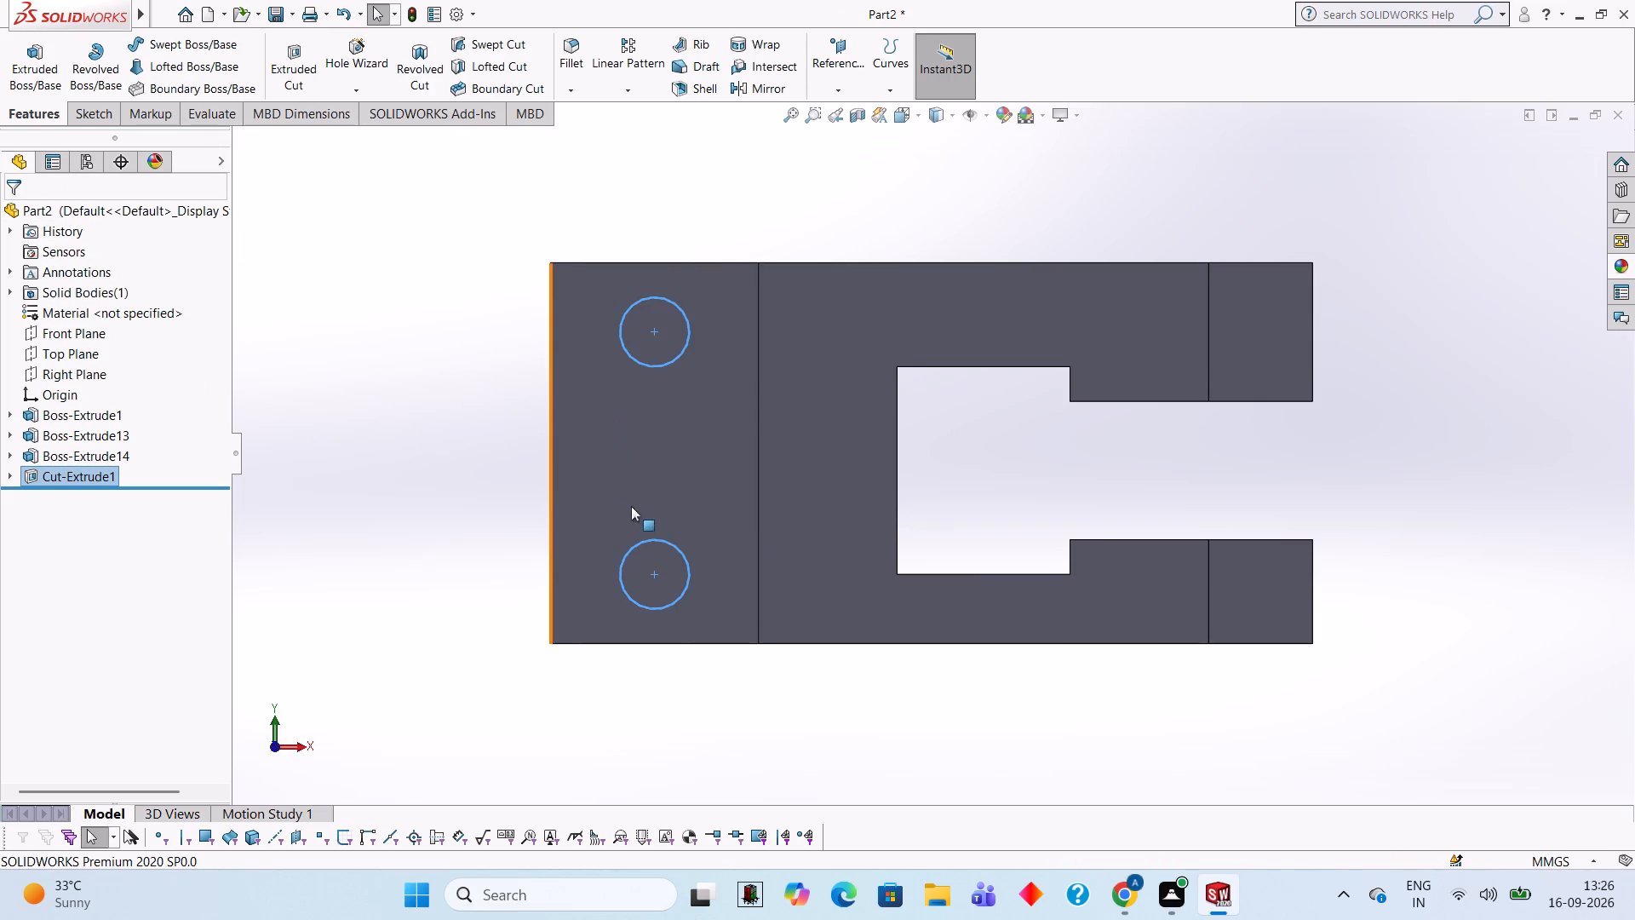
# Examine the bracket's two holes, slot and stepped heights from an oblique angle.
pyautogui.rightClick(1452, 408)
pyautogui.click(1456, 451)
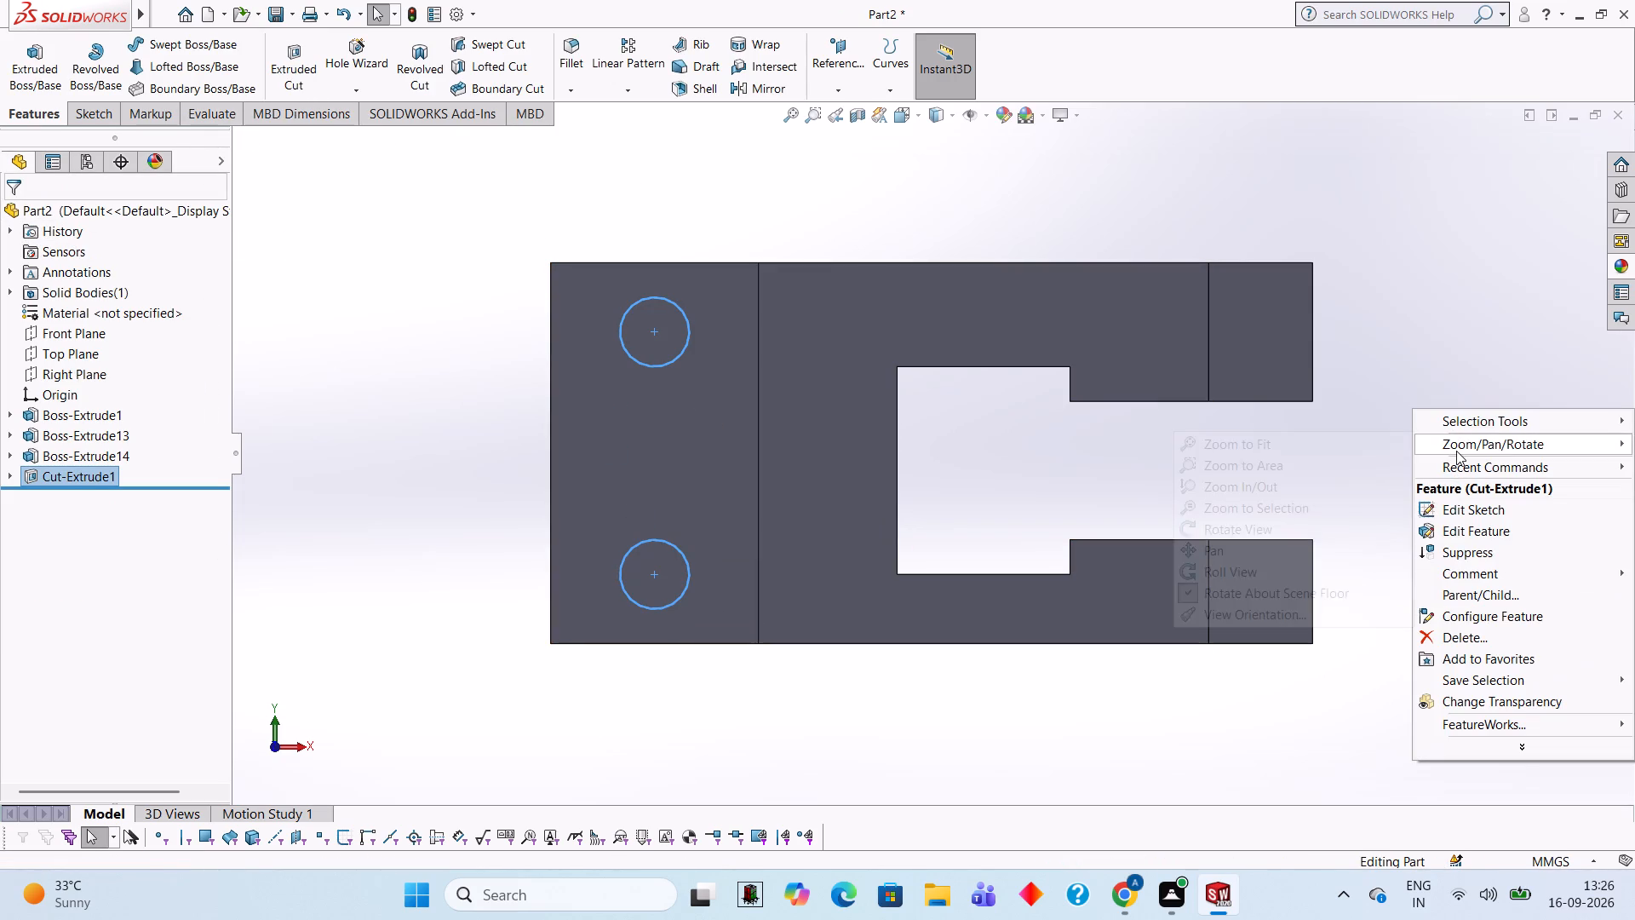
pyautogui.click(1290, 538)
pyautogui.moveTo(1108, 693); pyautogui.dragTo(1070, 485)
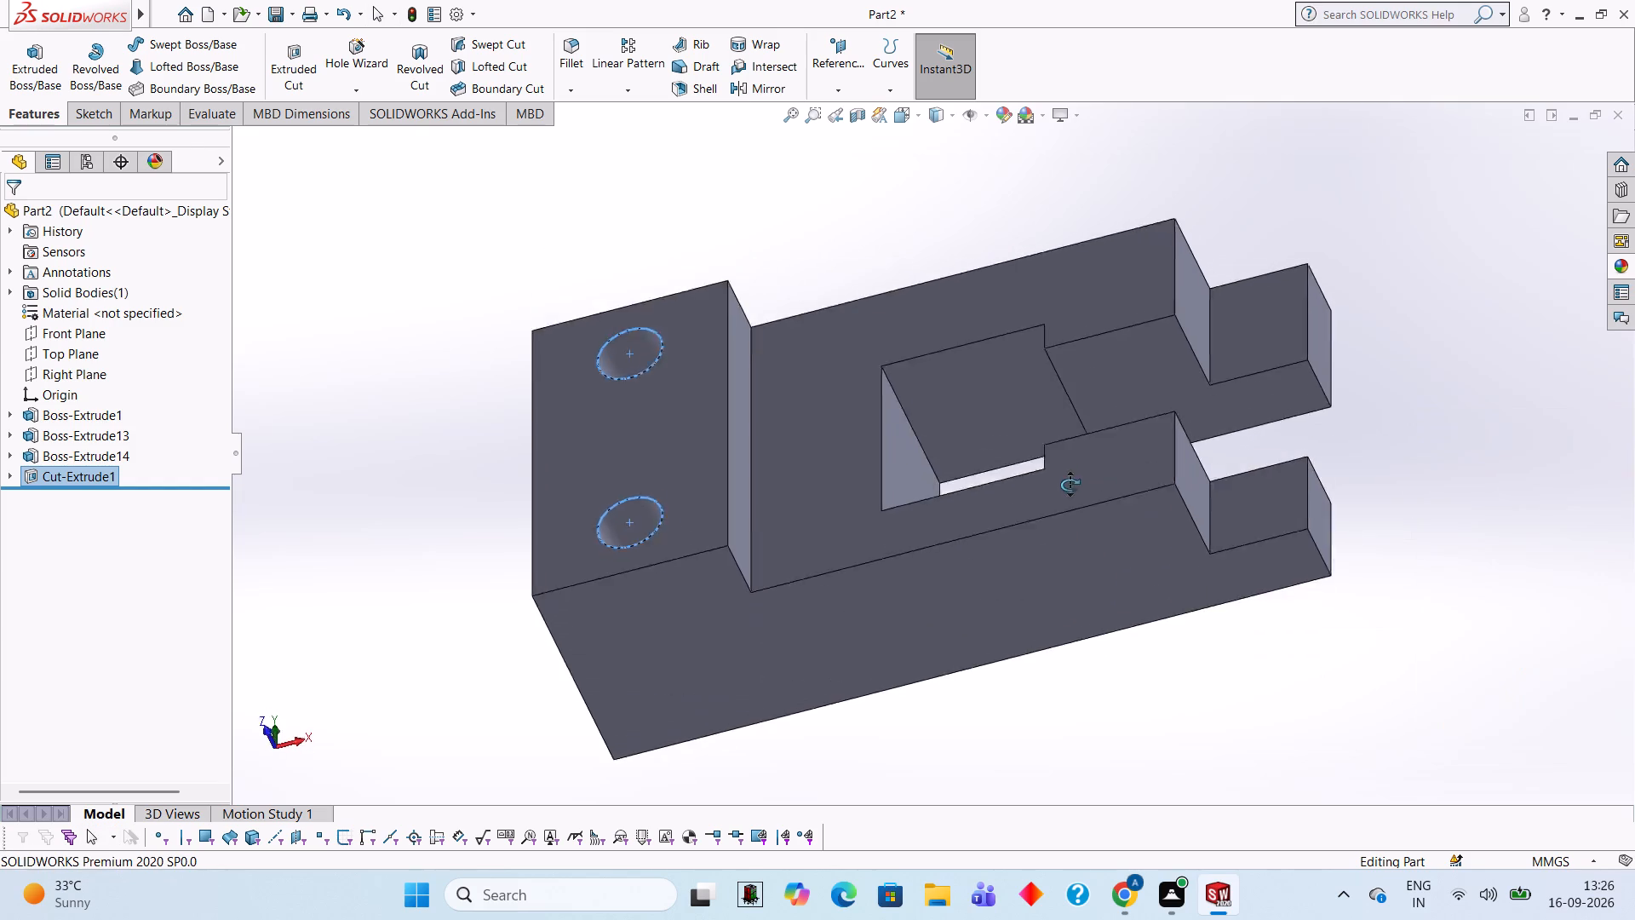
pyautogui.moveTo(1070, 485); pyautogui.dragTo(1117, 422)
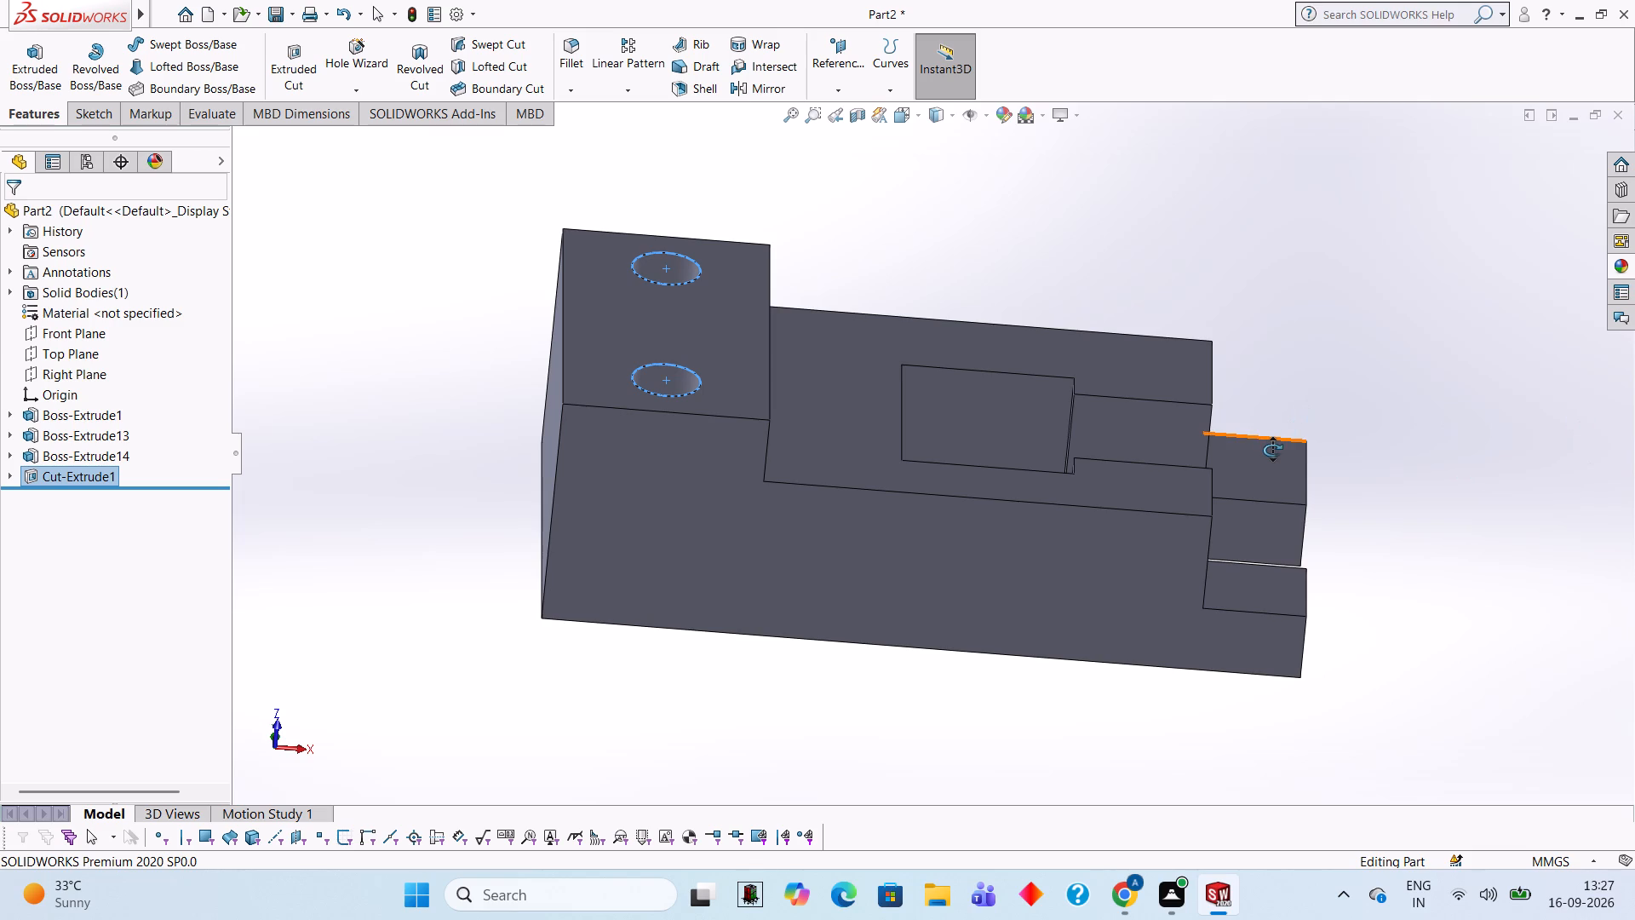
pyautogui.click(1060, 308)
pyautogui.press('Escape')
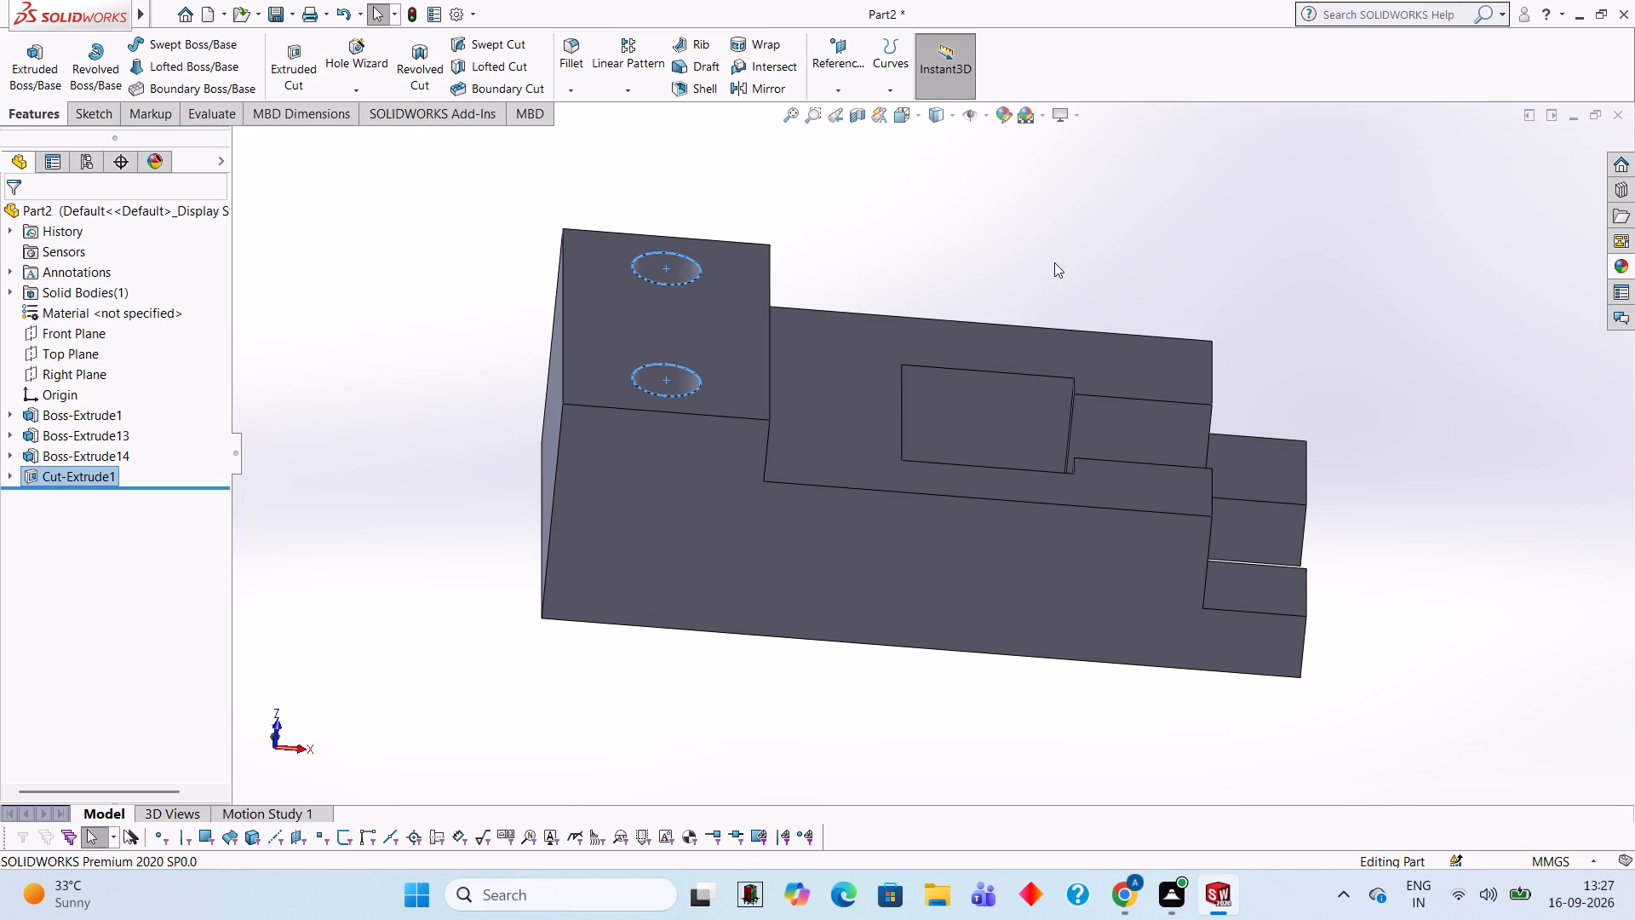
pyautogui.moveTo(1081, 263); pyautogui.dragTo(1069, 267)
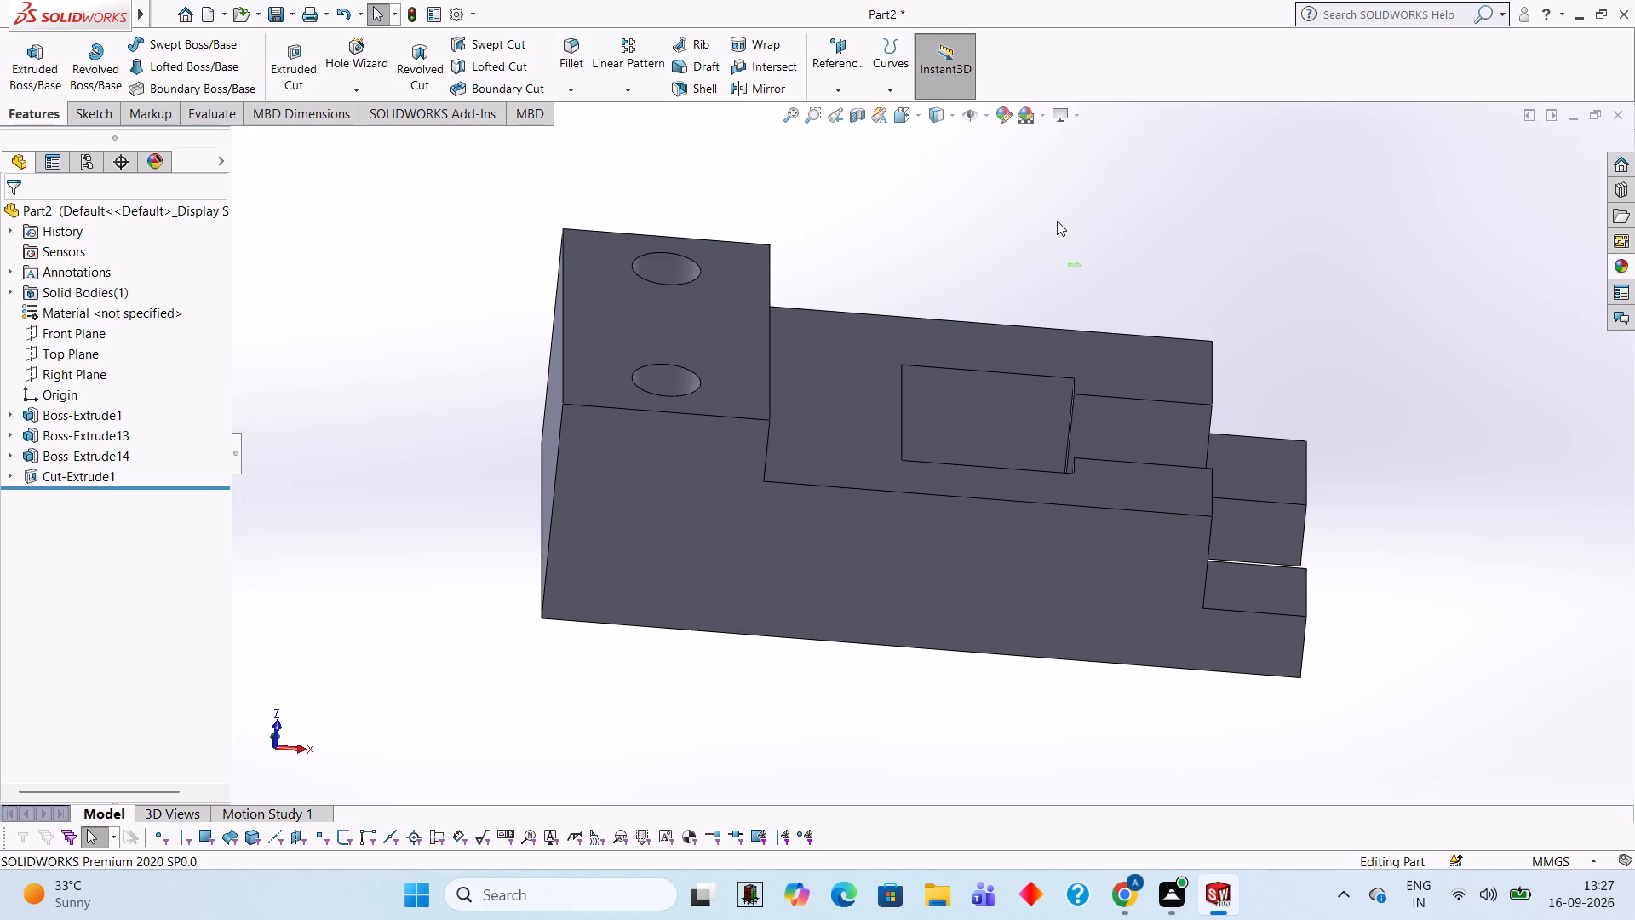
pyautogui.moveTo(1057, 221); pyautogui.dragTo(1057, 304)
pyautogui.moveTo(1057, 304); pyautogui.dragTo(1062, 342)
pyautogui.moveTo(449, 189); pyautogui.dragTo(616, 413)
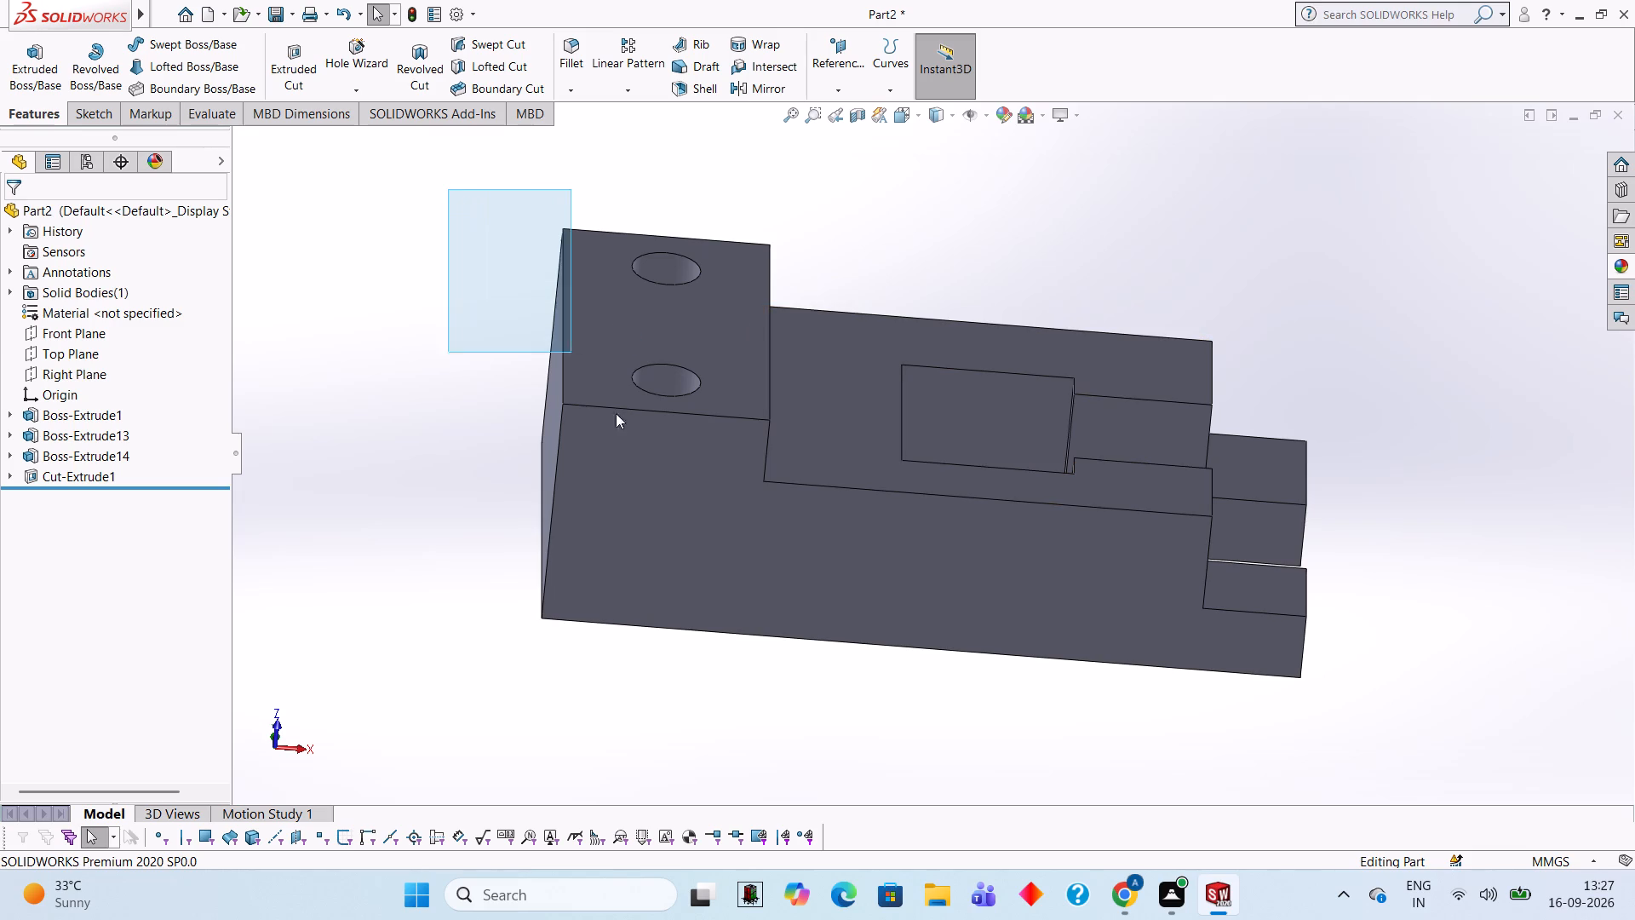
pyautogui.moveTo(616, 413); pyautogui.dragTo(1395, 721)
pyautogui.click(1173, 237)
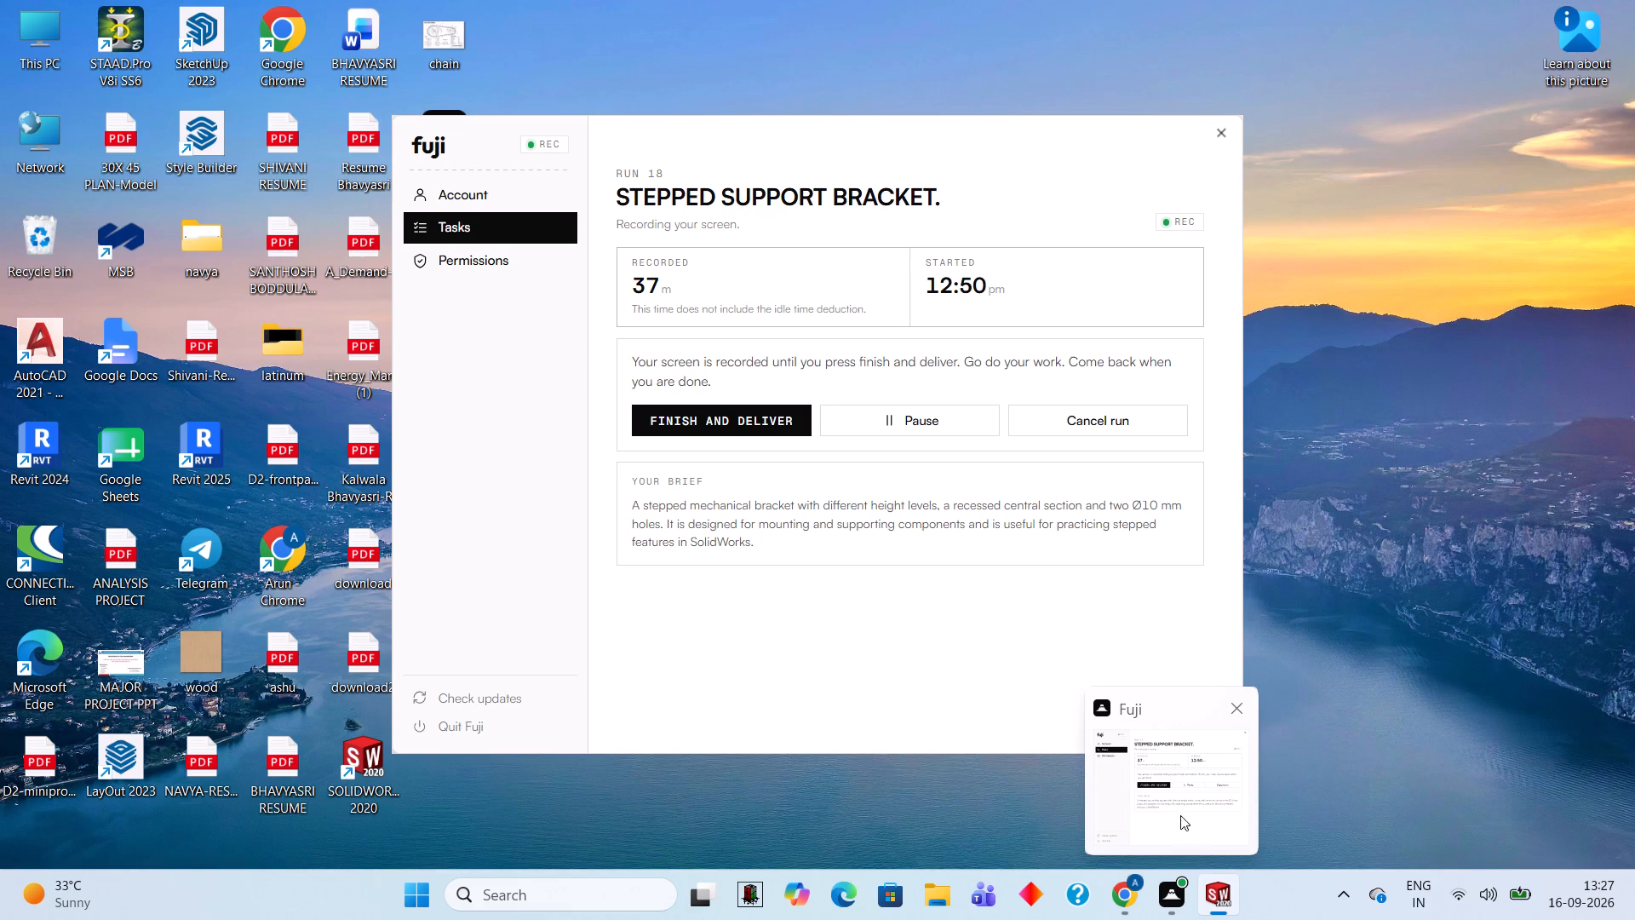
# Examine the bracket's end block, blind holes, slot and stepped arms from front, side and underside angles.
pyautogui.click(1303, 216)
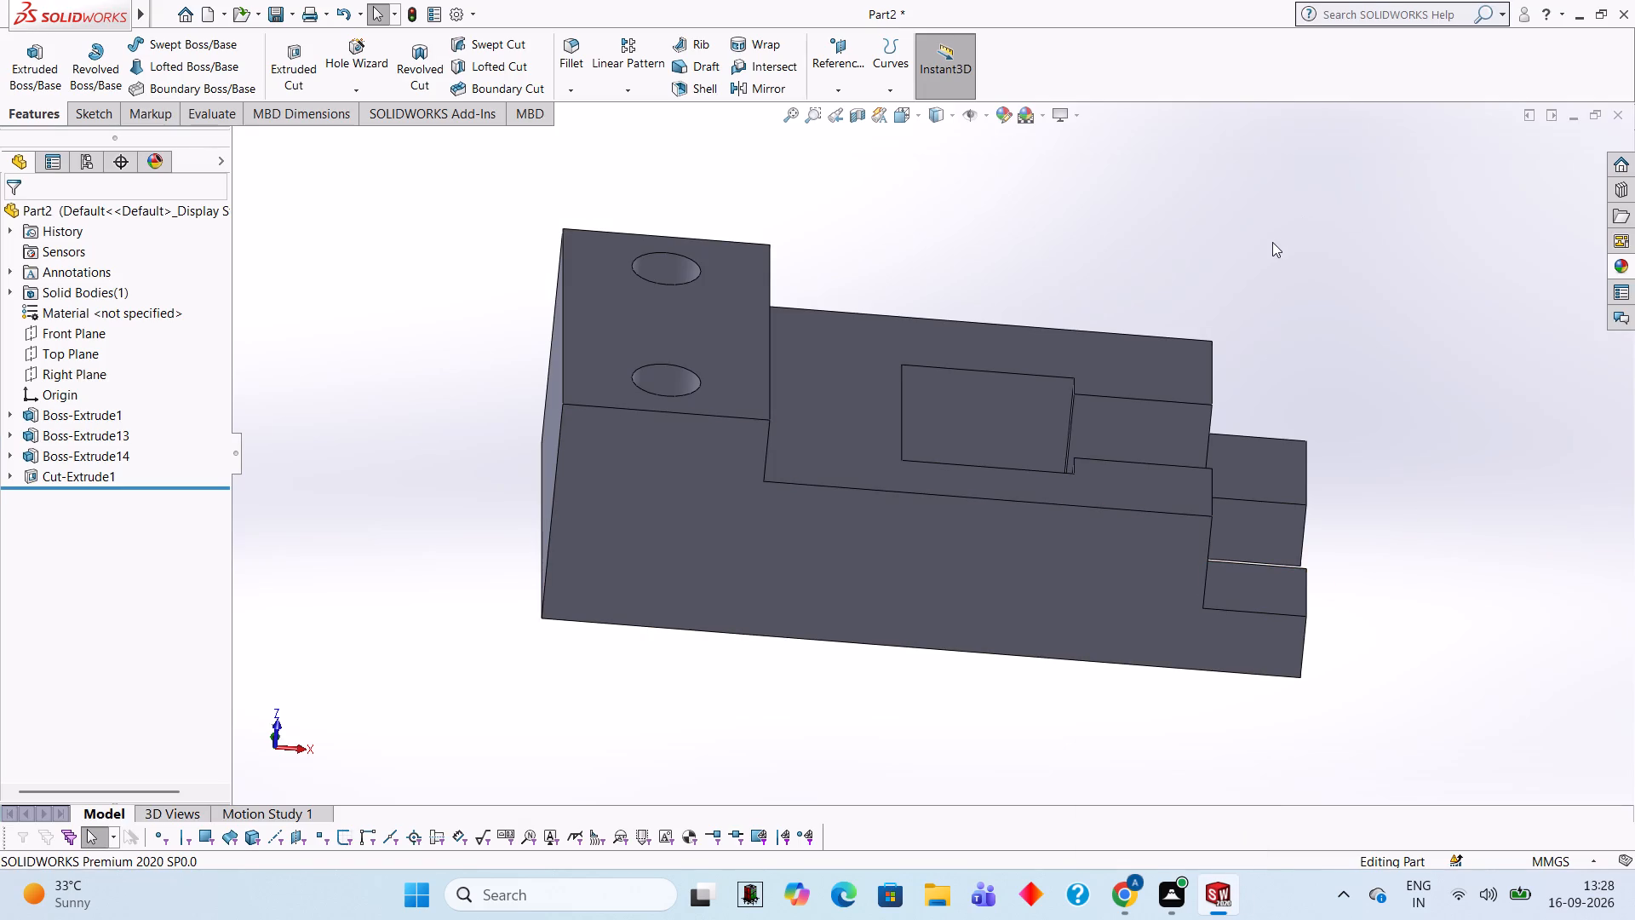
pyautogui.rightClick(1274, 237)
pyautogui.click(1317, 310)
pyautogui.moveTo(1231, 308); pyautogui.dragTo(1004, 552)
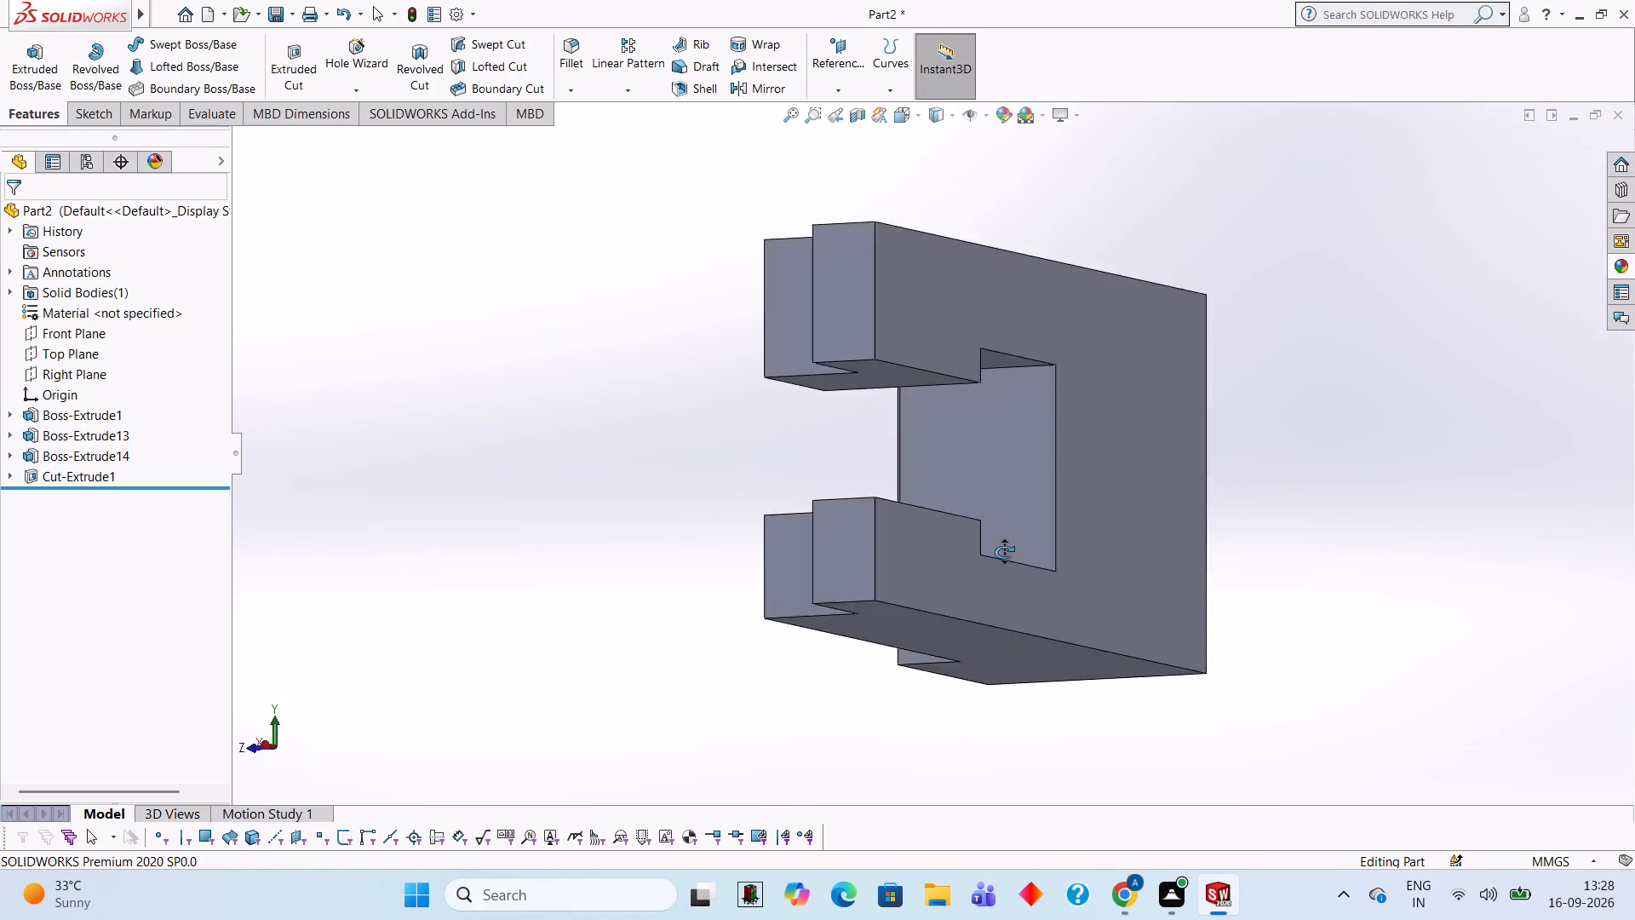
pyautogui.moveTo(1004, 552); pyautogui.dragTo(1251, 518)
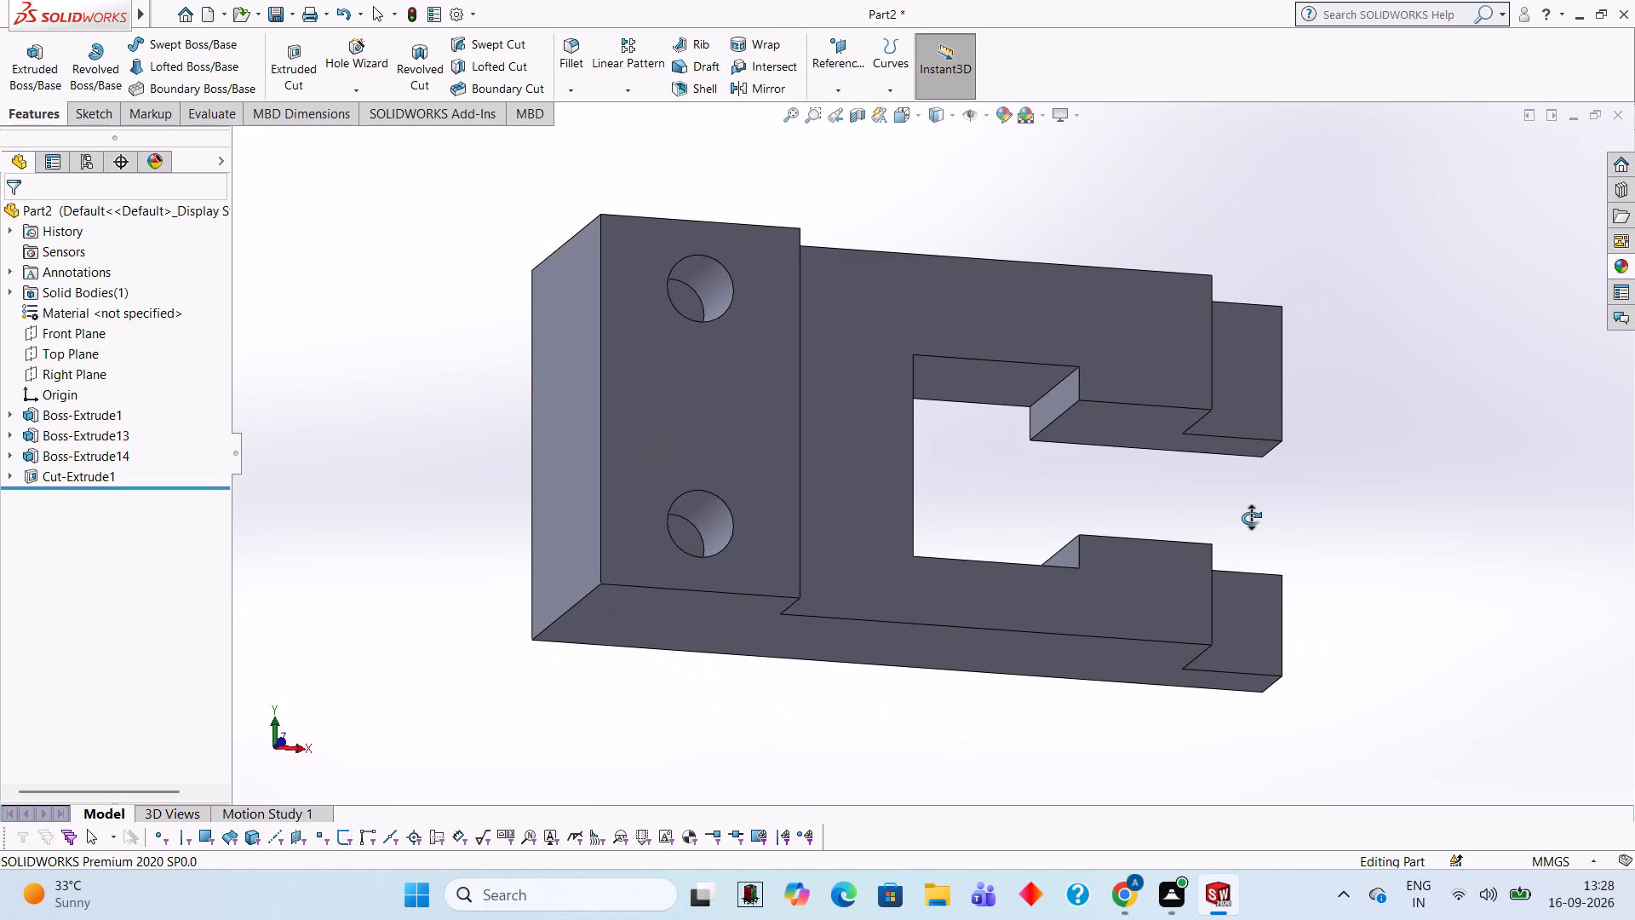
pyautogui.moveTo(1251, 518); pyautogui.dragTo(1211, 434)
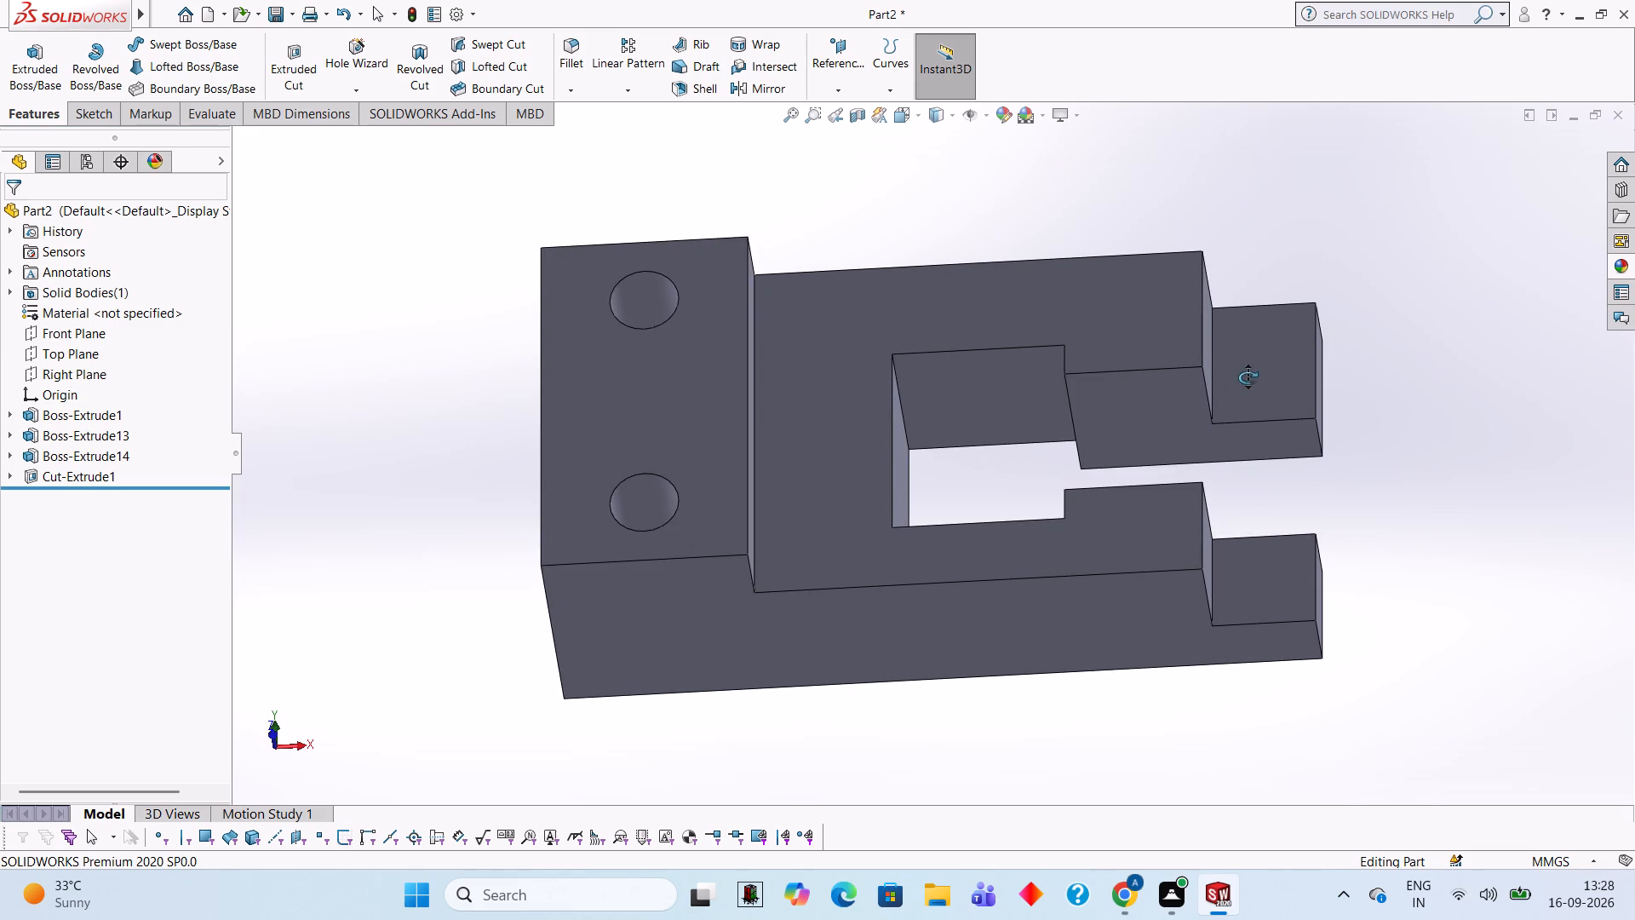
pyautogui.moveTo(1433, 302); pyautogui.dragTo(1426, 440)
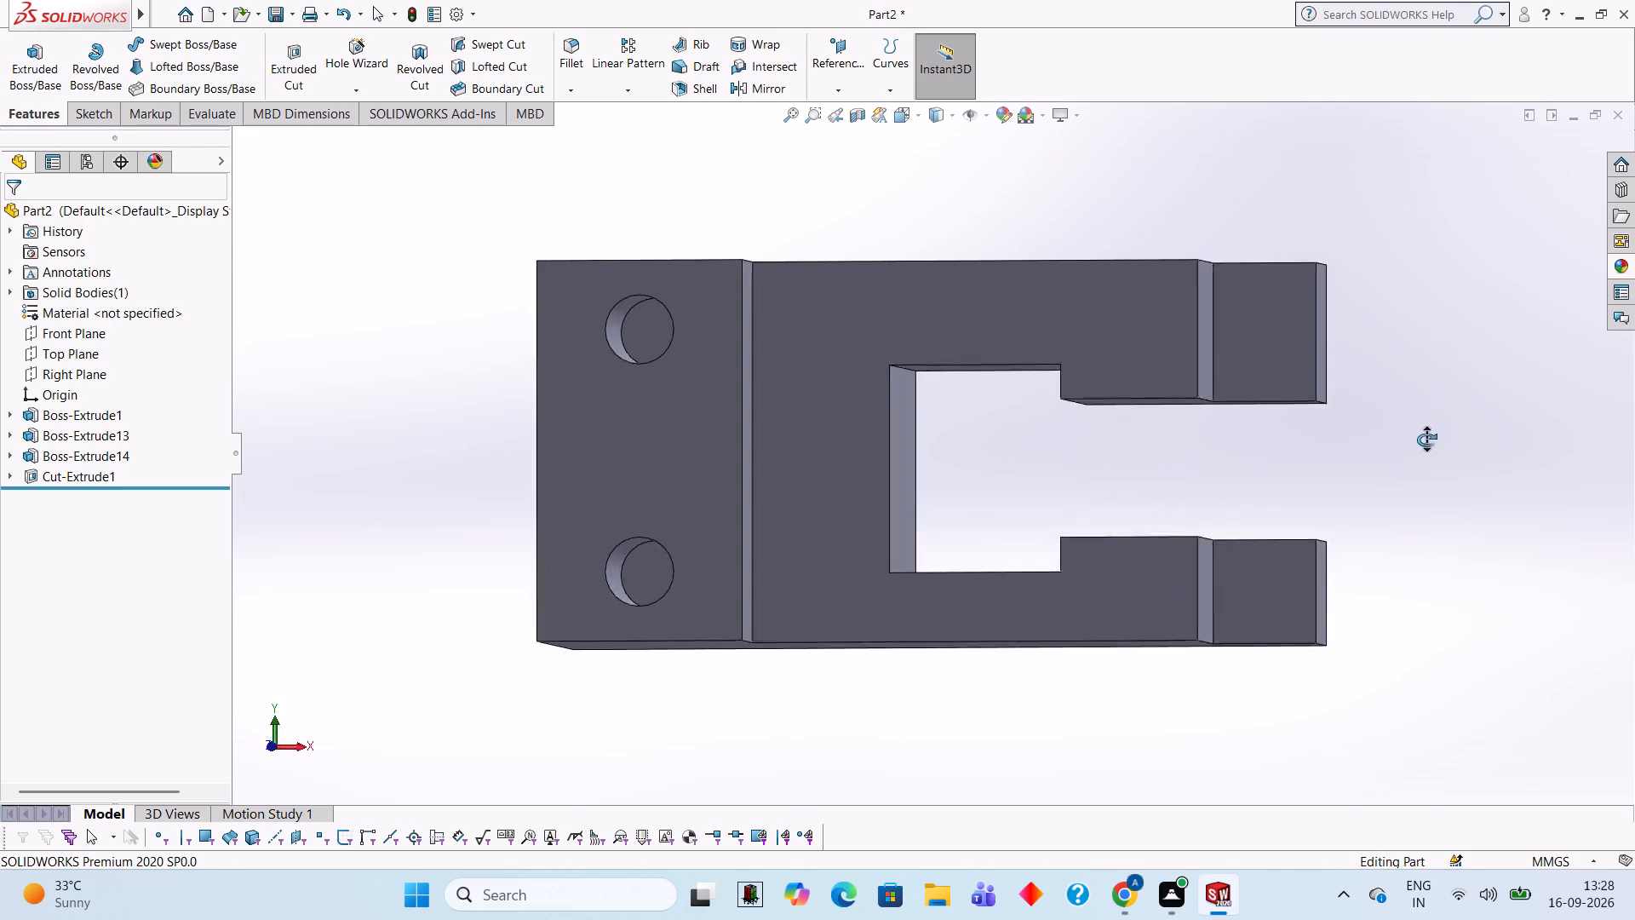
pyautogui.moveTo(1426, 440); pyautogui.dragTo(1472, 326)
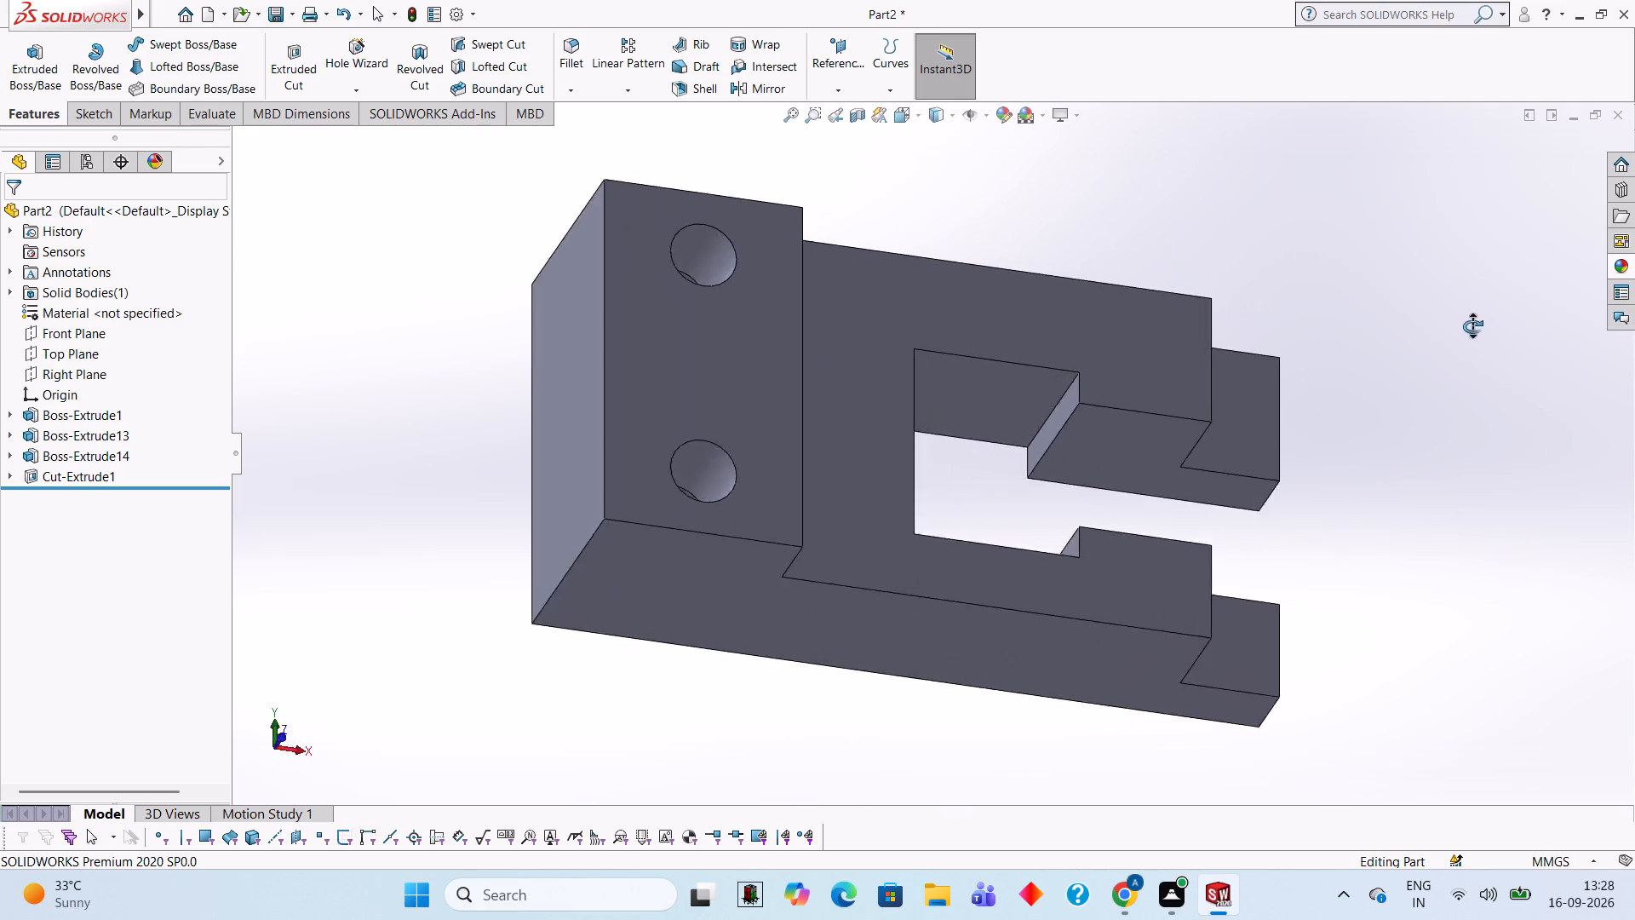
pyautogui.moveTo(1472, 326); pyautogui.dragTo(1363, 576)
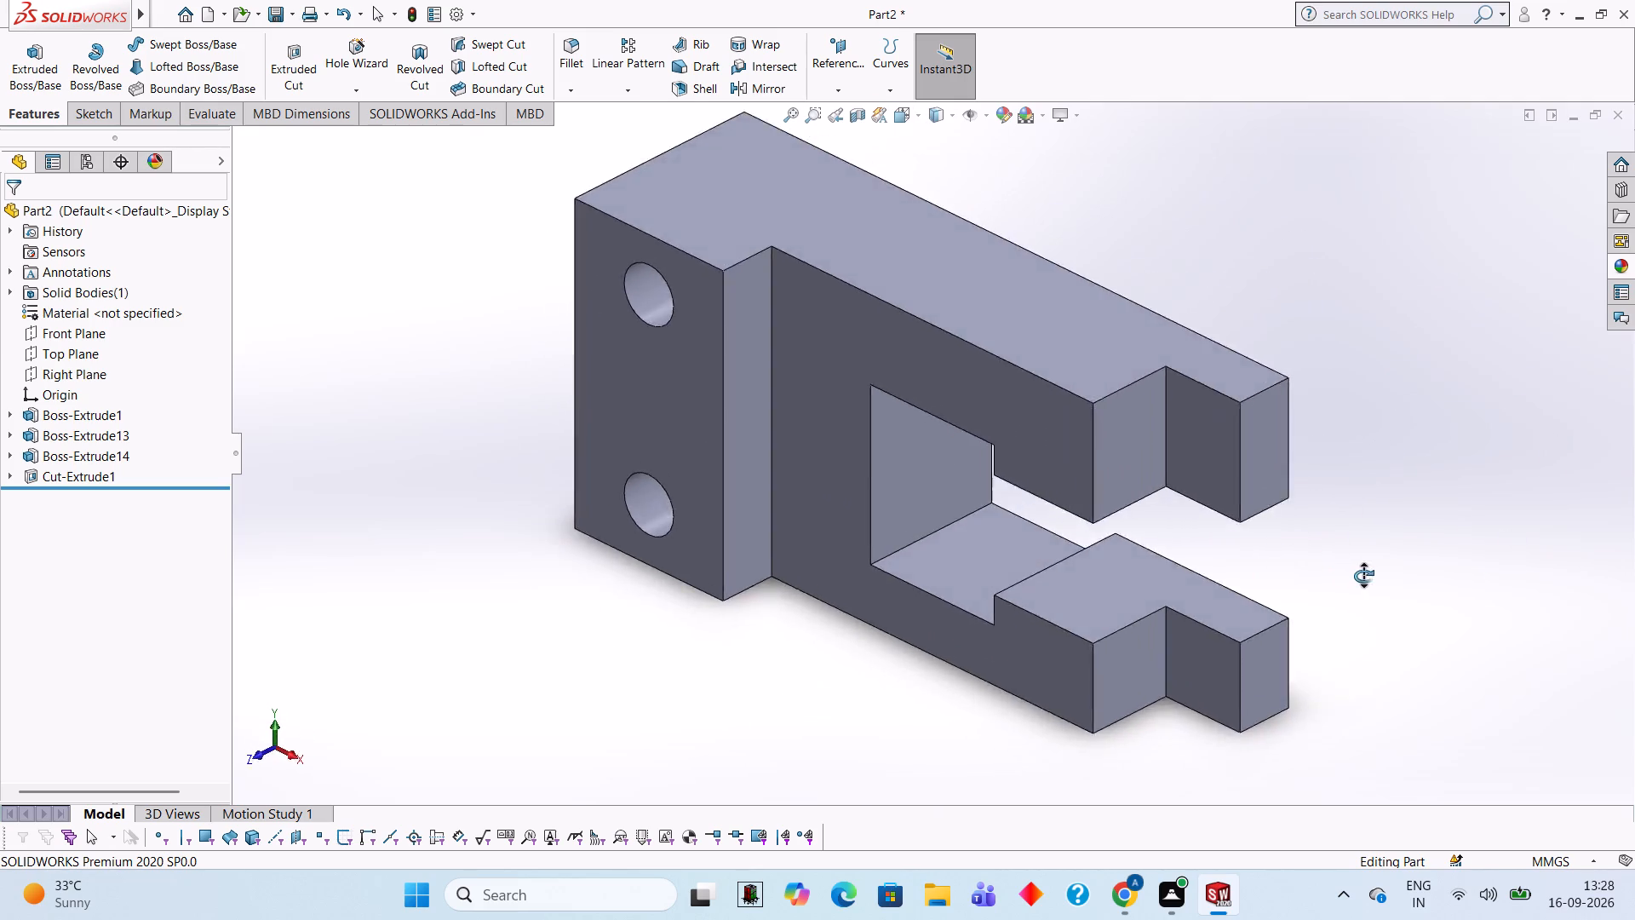
pyautogui.moveTo(1363, 576); pyautogui.dragTo(1378, 206)
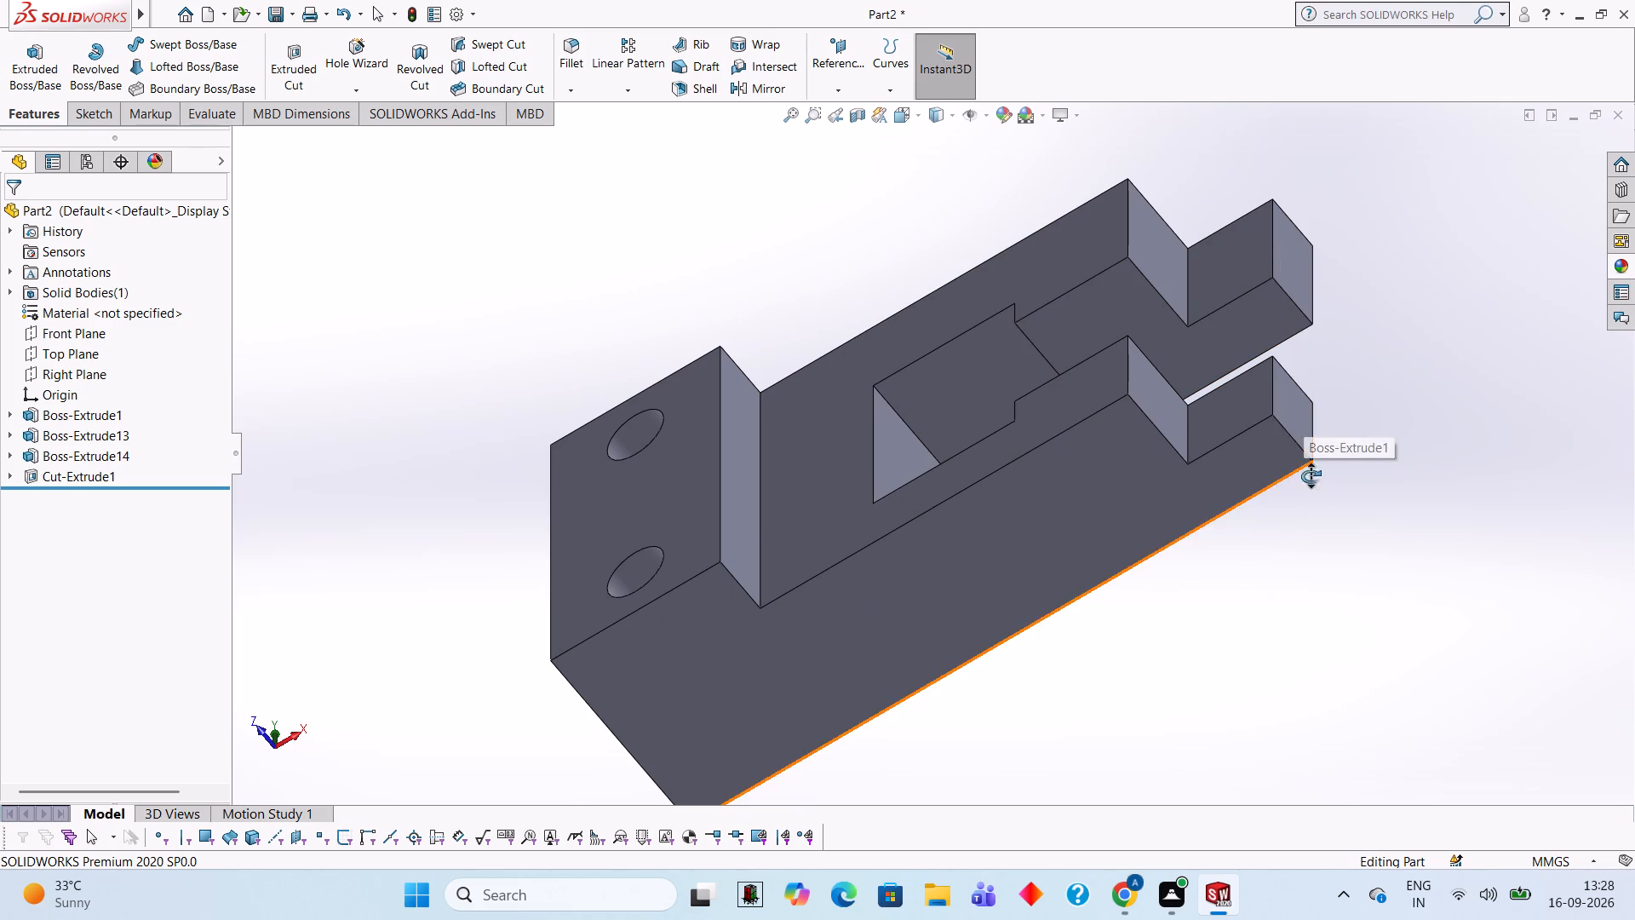
pyautogui.moveTo(1317, 428); pyautogui.dragTo(1361, 400)
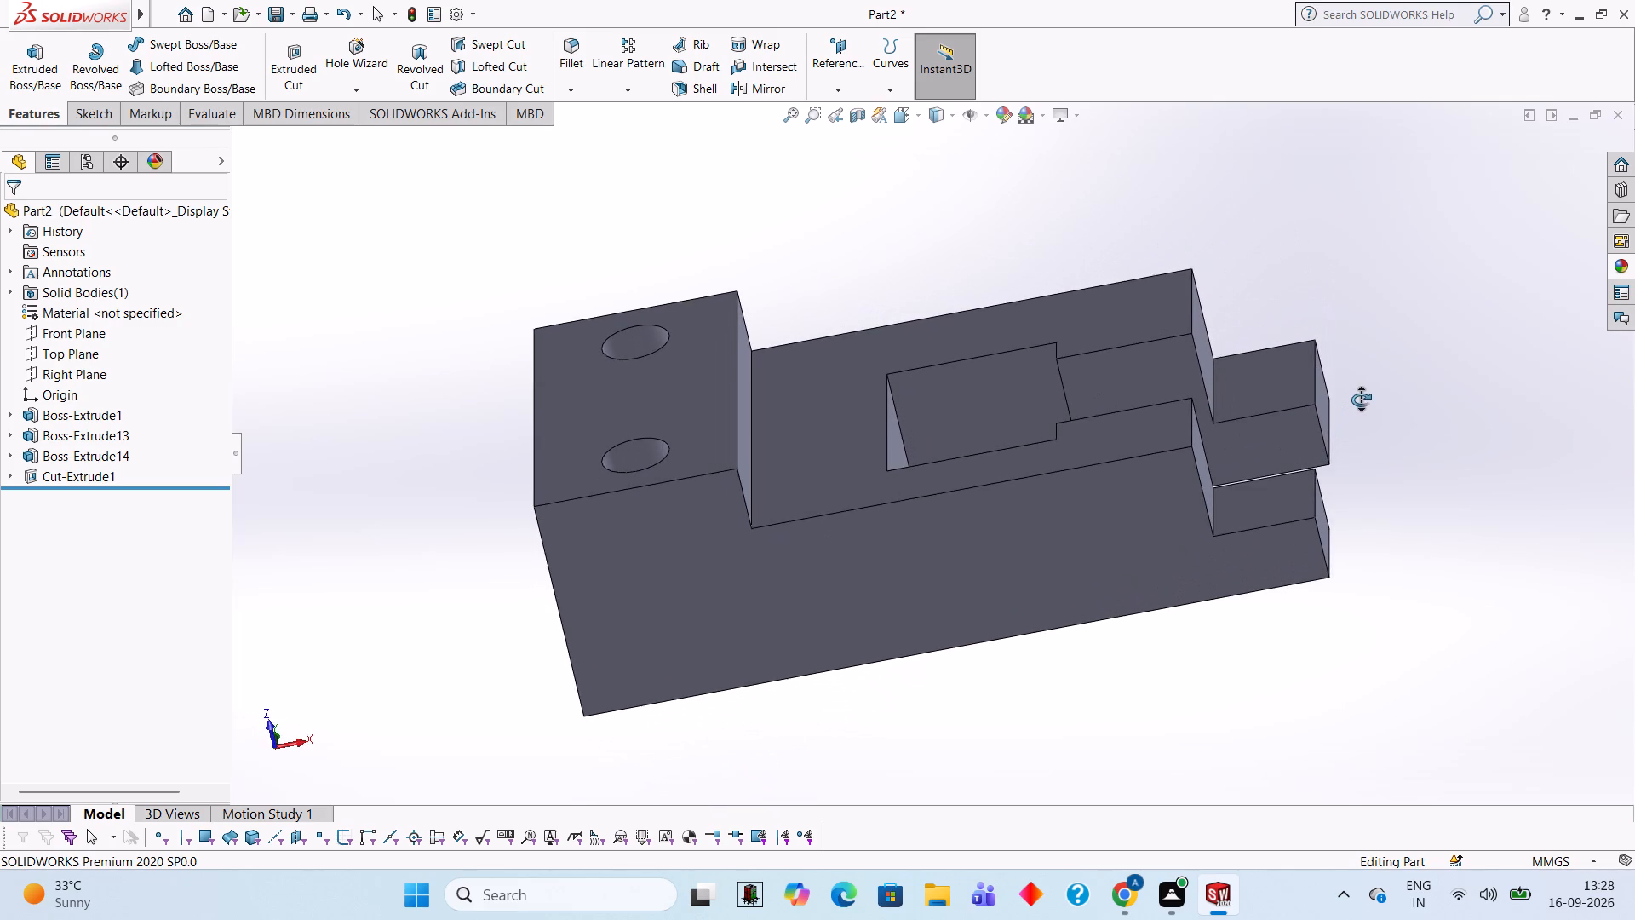
pyautogui.moveTo(1361, 400); pyautogui.dragTo(1308, 503)
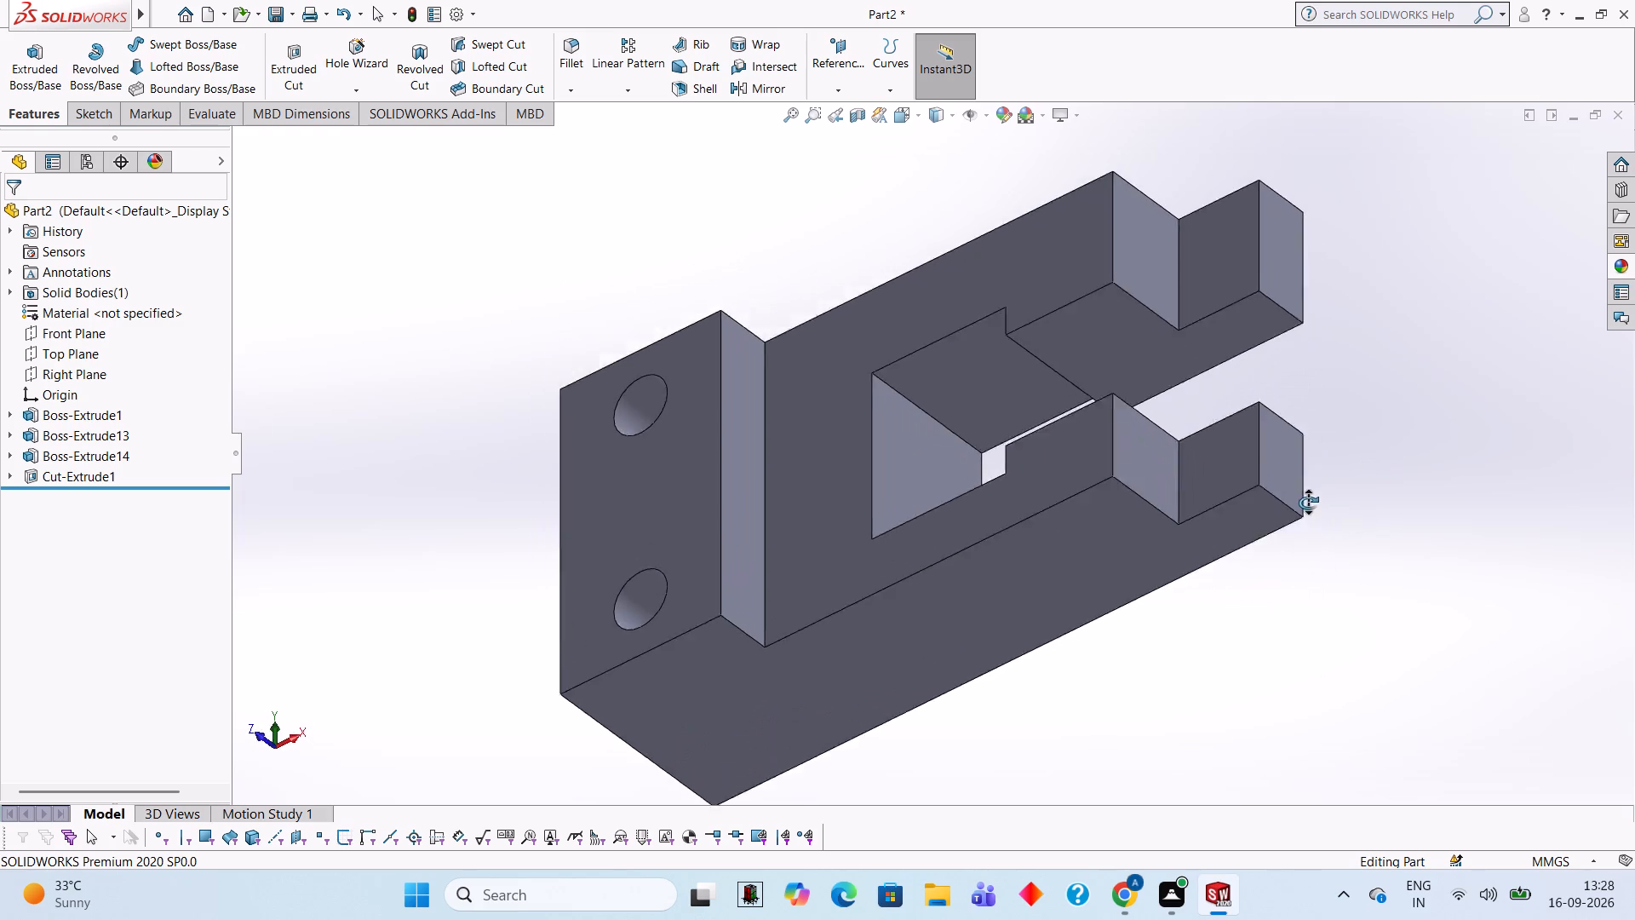
pyautogui.moveTo(1308, 503); pyautogui.dragTo(1357, 394)
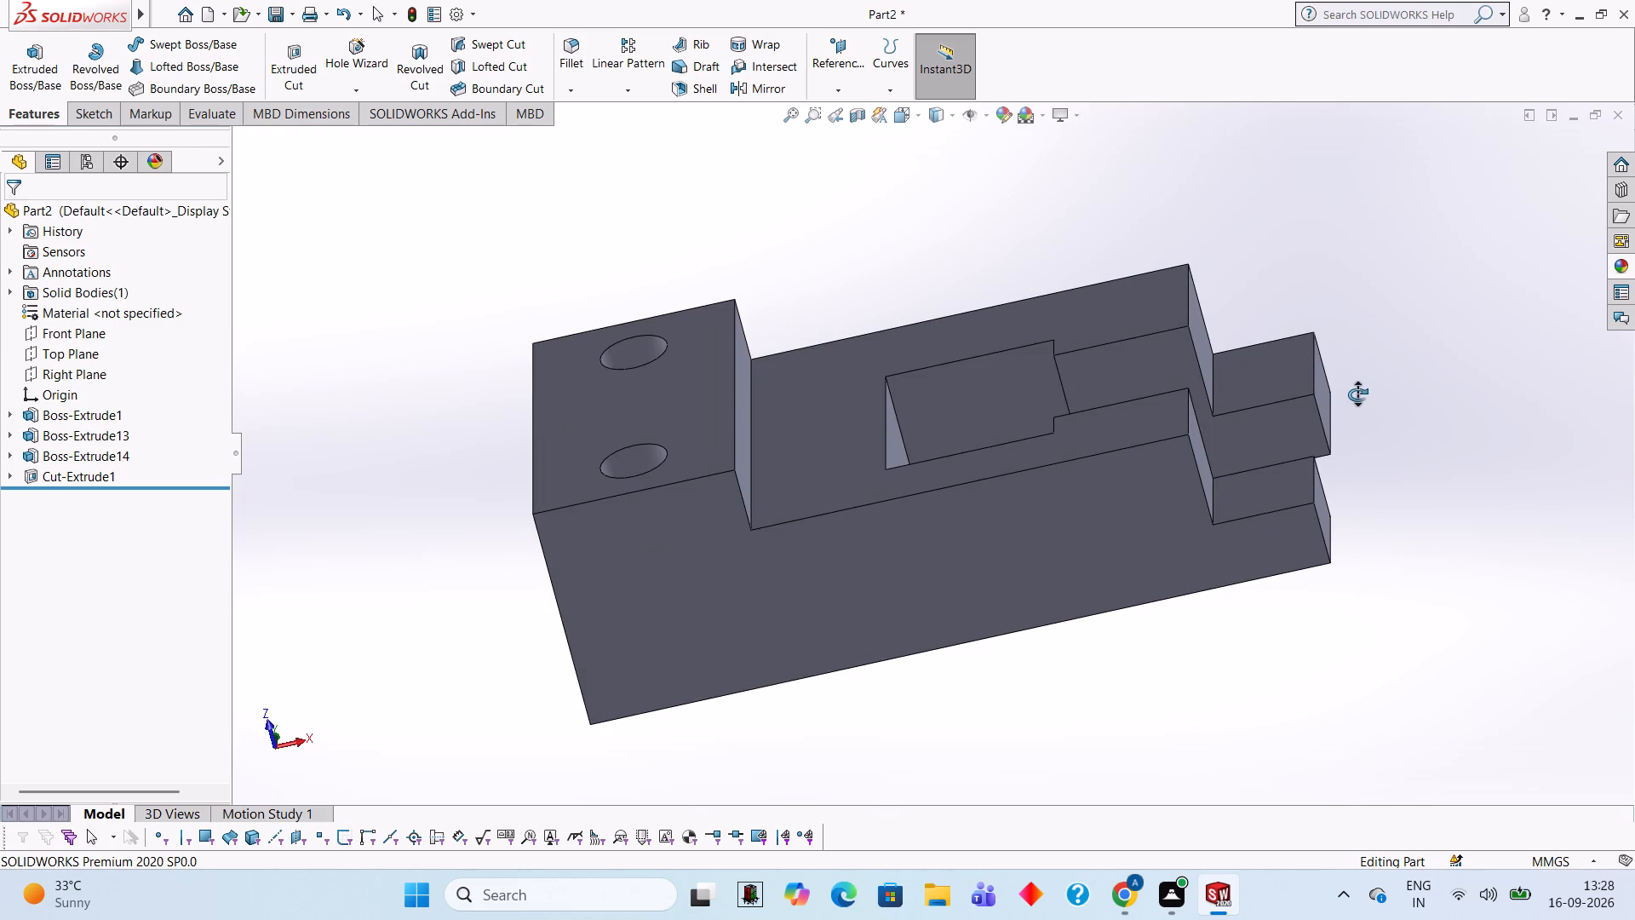
pyautogui.moveTo(1316, 274); pyautogui.dragTo(1393, 450)
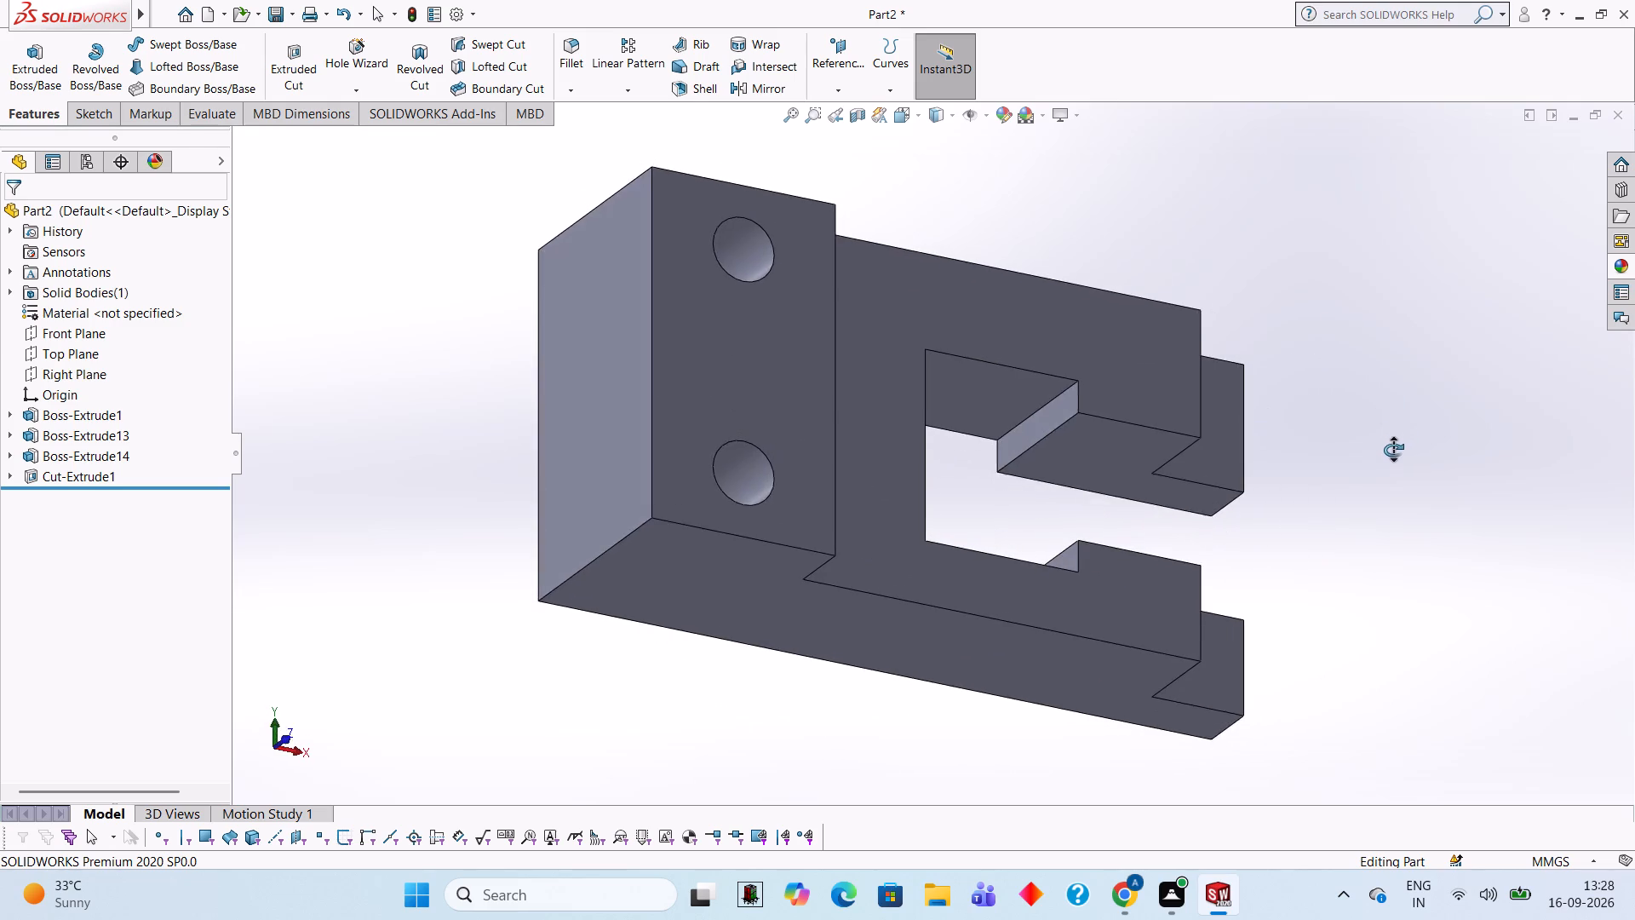
pyautogui.moveTo(1393, 450); pyautogui.dragTo(1331, 382)
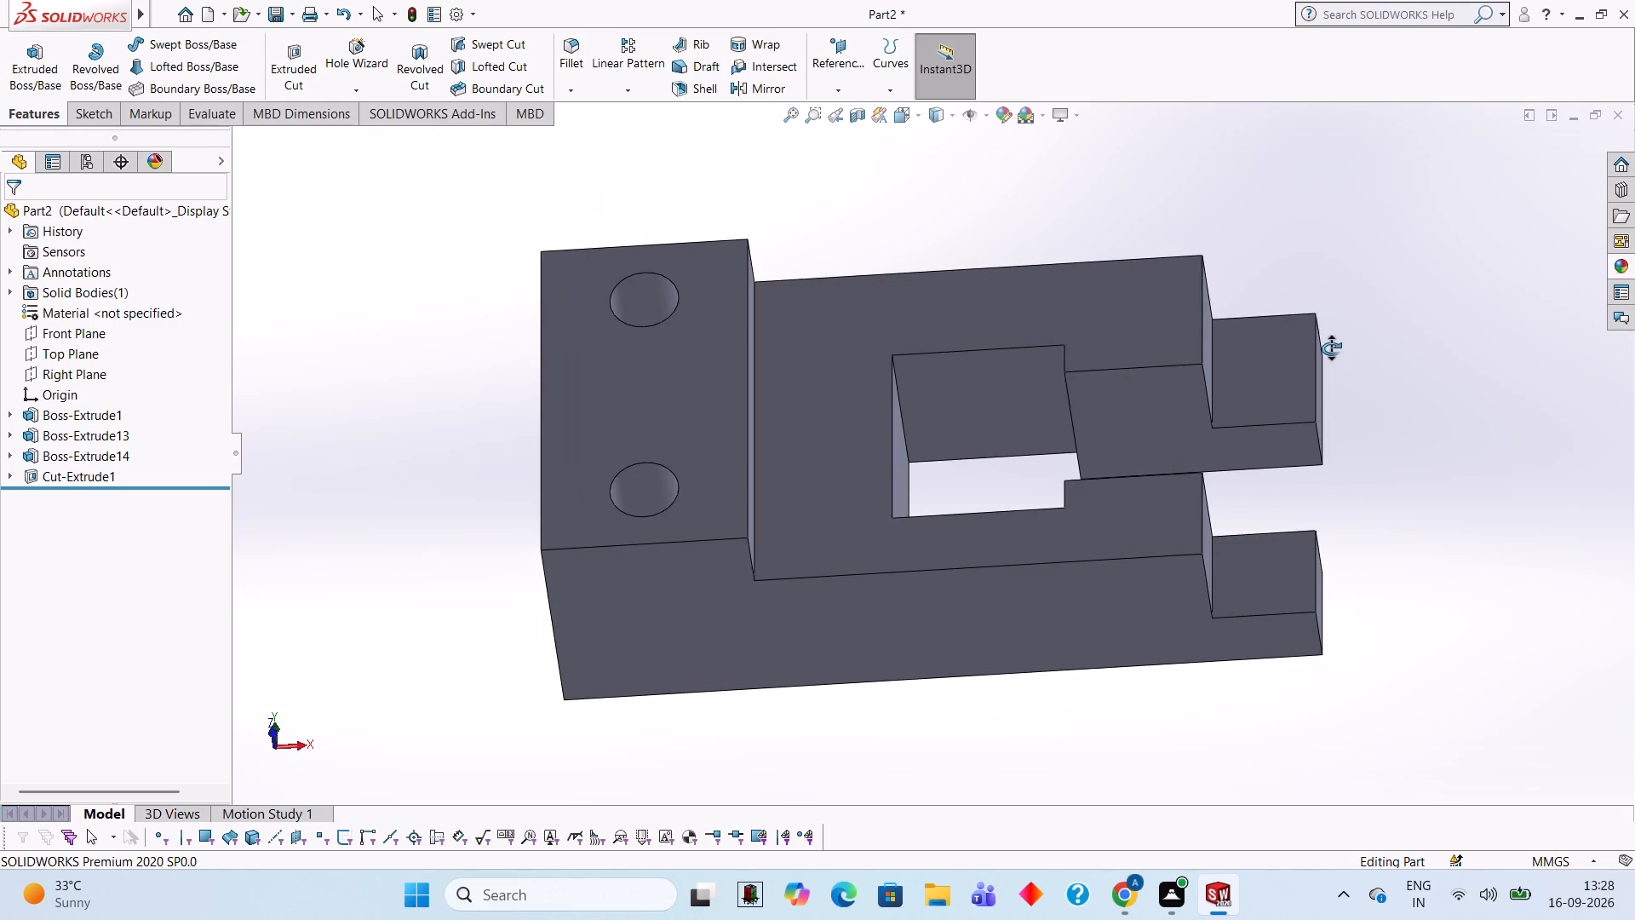
pyautogui.moveTo(1331, 348); pyautogui.dragTo(1347, 487)
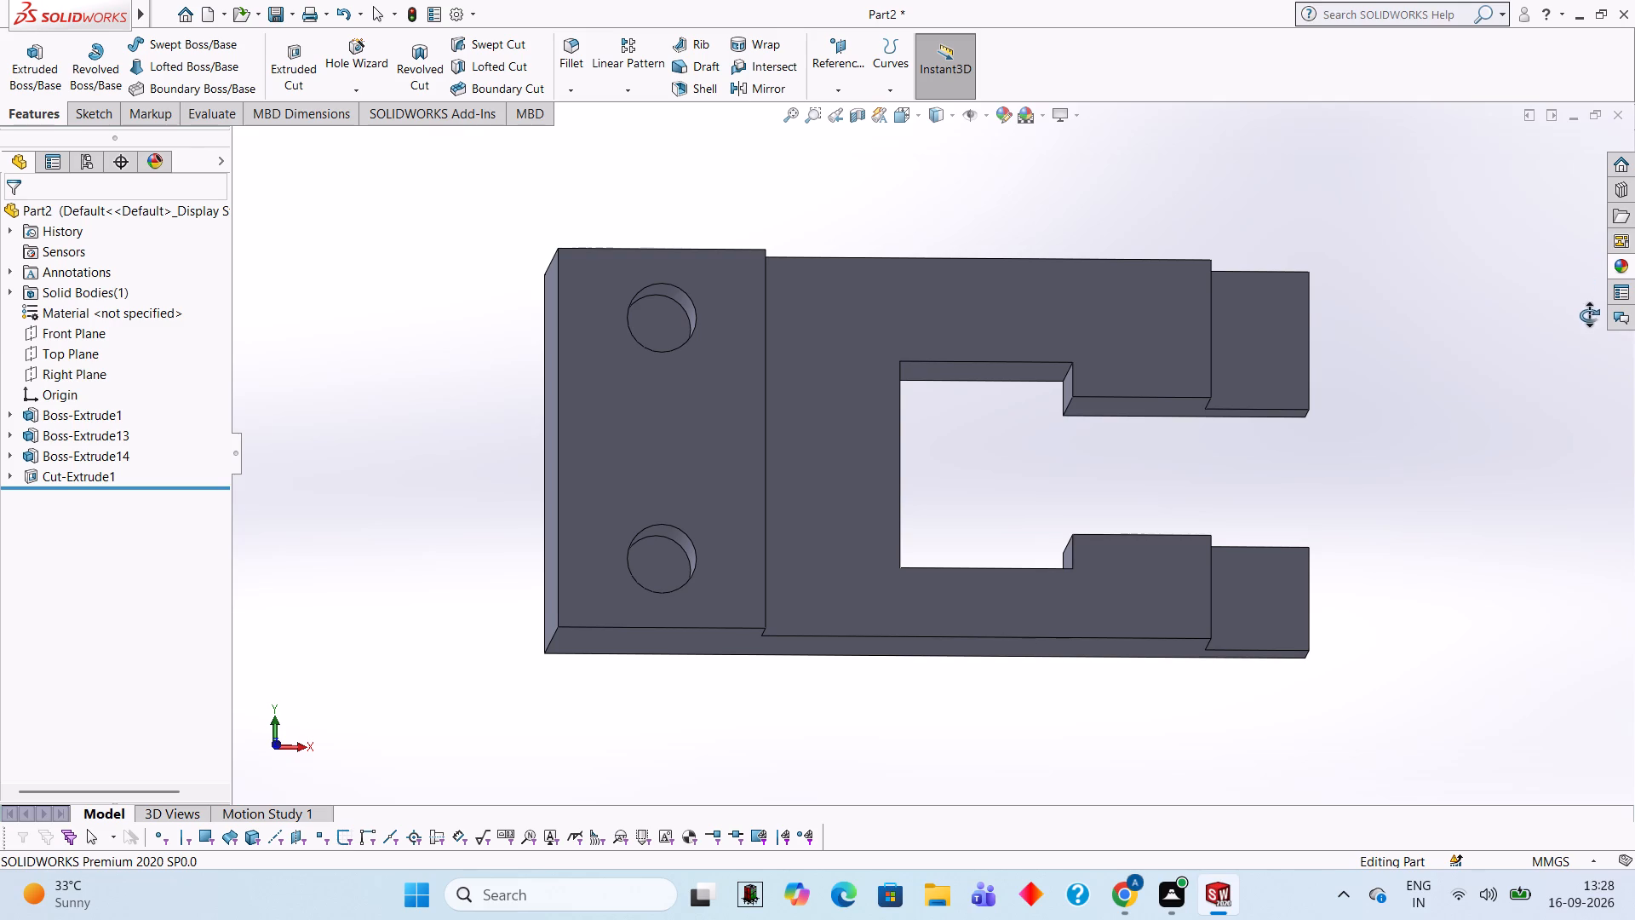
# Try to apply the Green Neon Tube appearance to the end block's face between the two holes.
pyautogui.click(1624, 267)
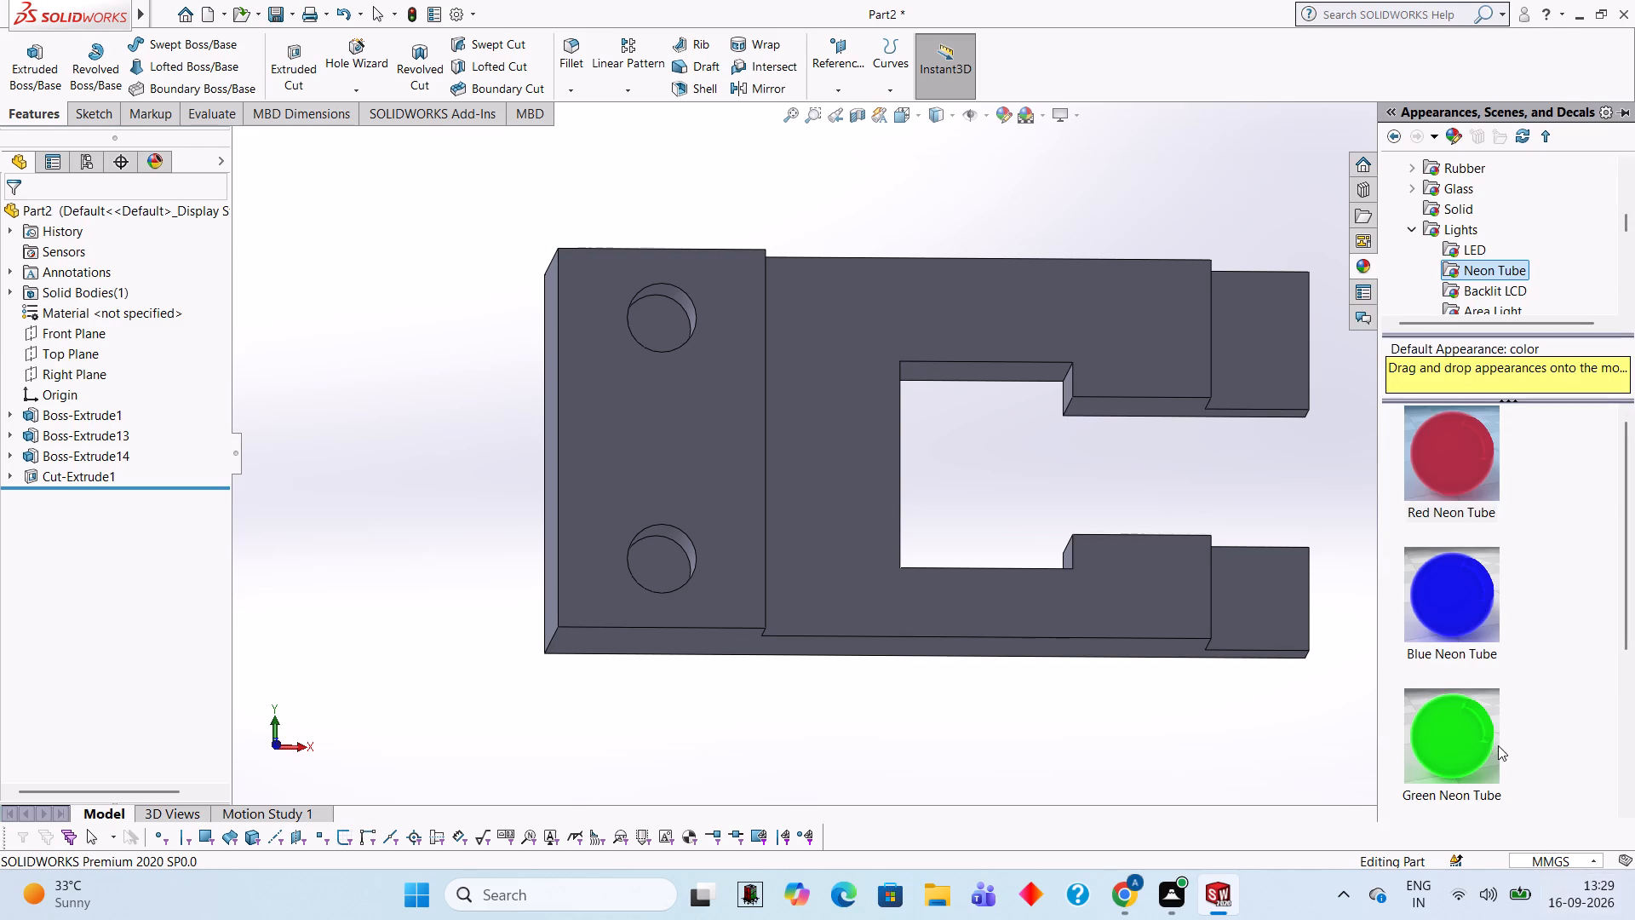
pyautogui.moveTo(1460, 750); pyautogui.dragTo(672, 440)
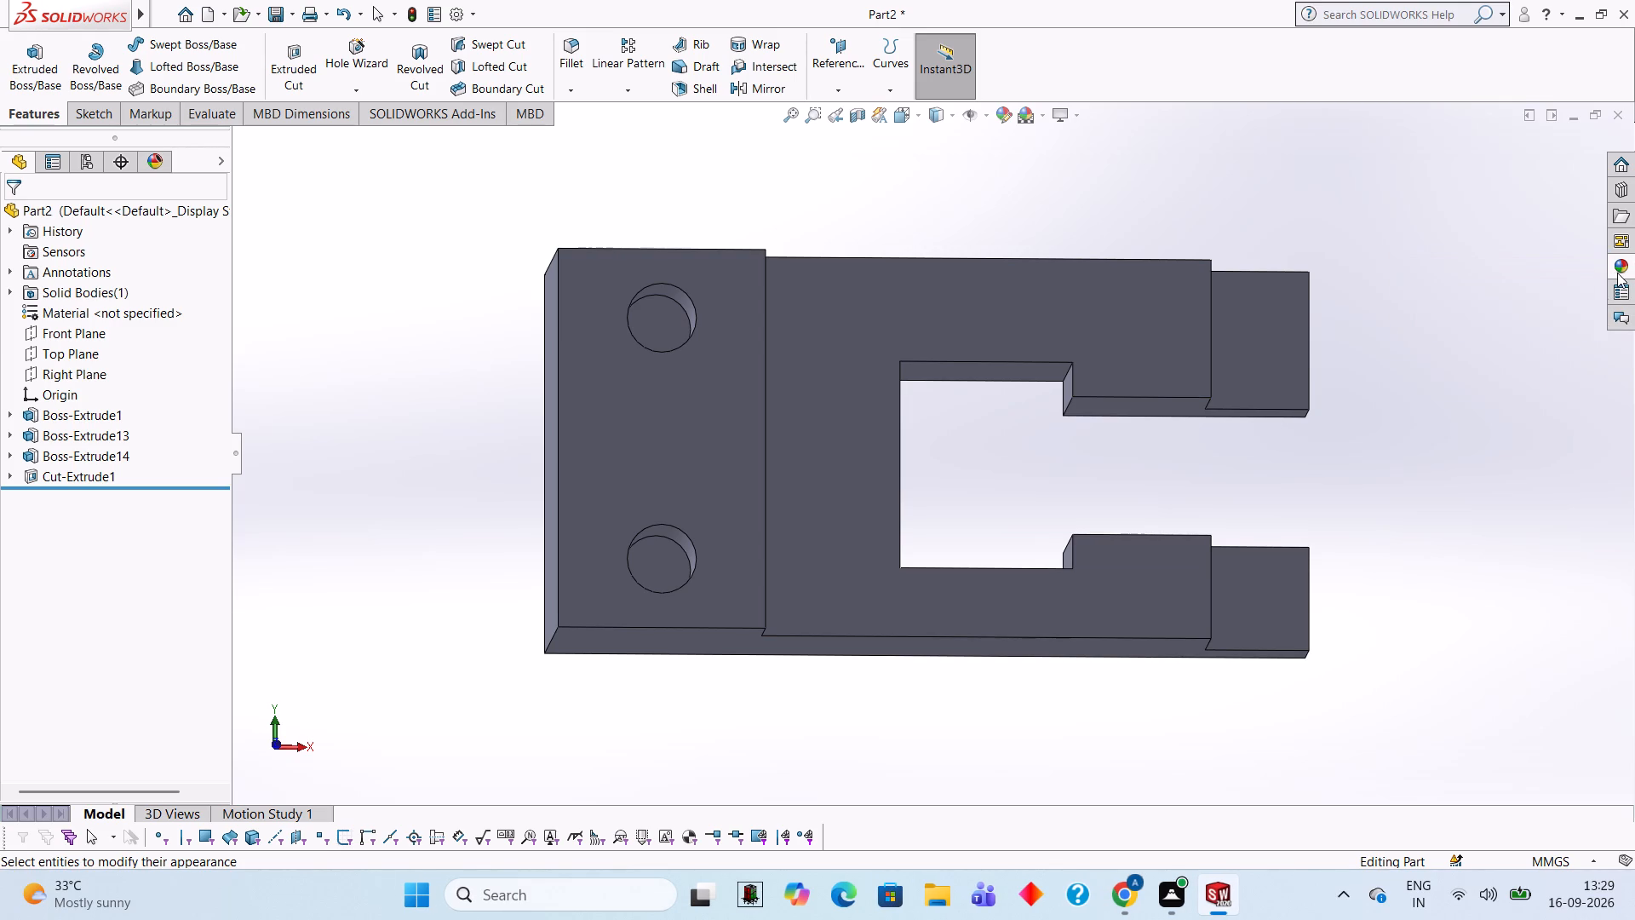
# Apply the Yellow LED appearance from the LED lights to only the end block's face containing the two holes.
pyautogui.click(1617, 273)
pyautogui.scroll(-3, 1495, 543)
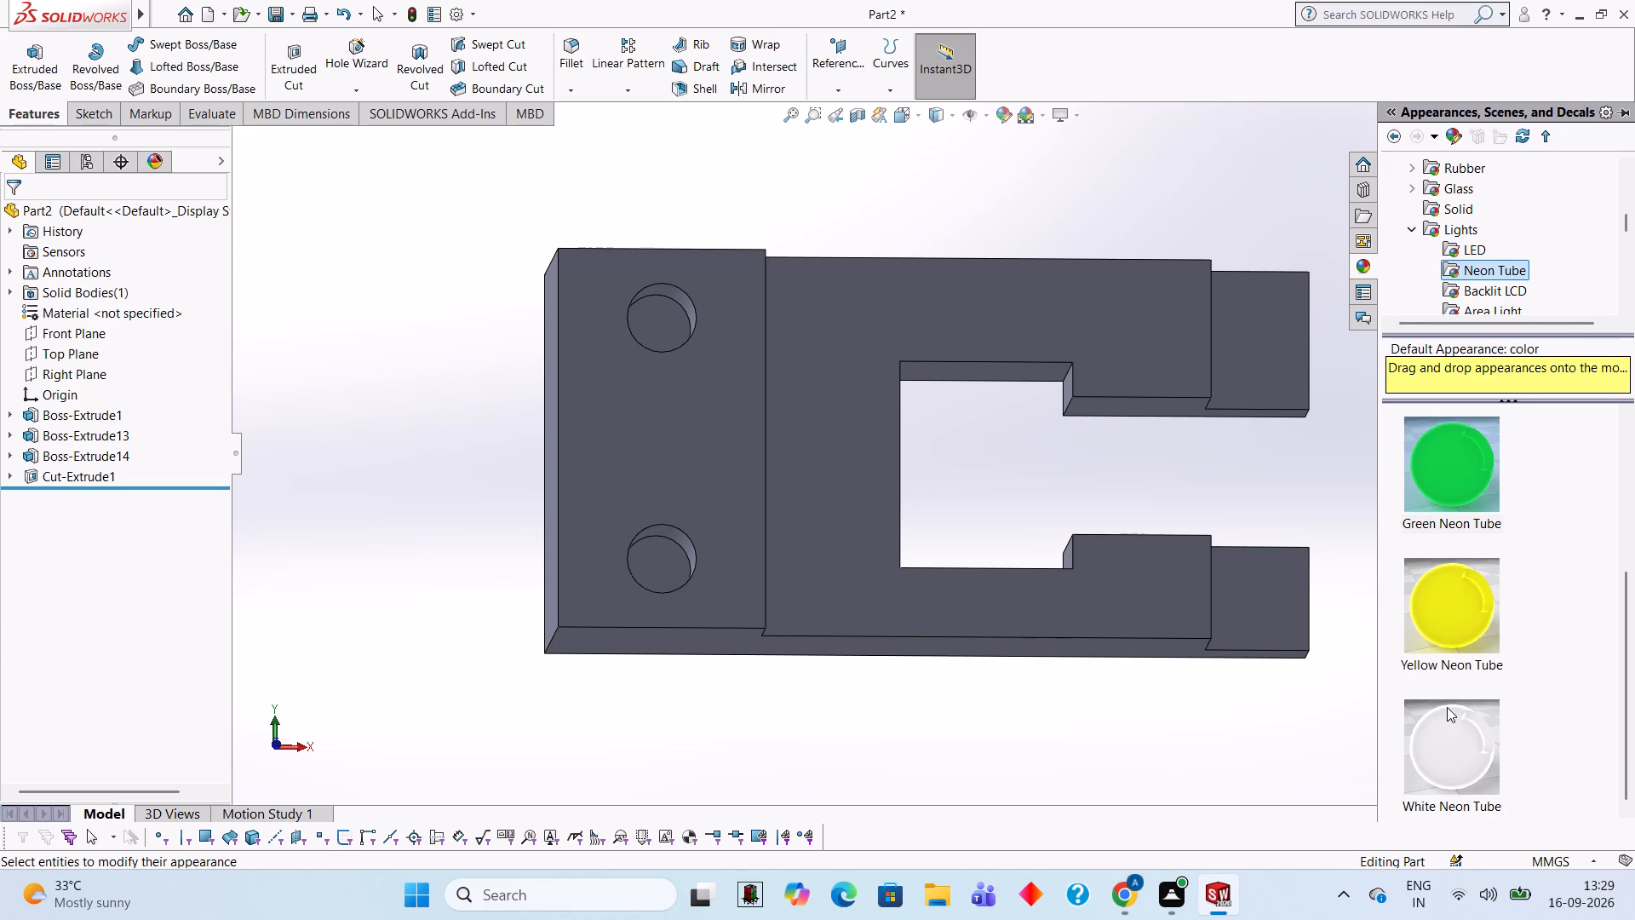
pyautogui.scroll(2, 1474, 618)
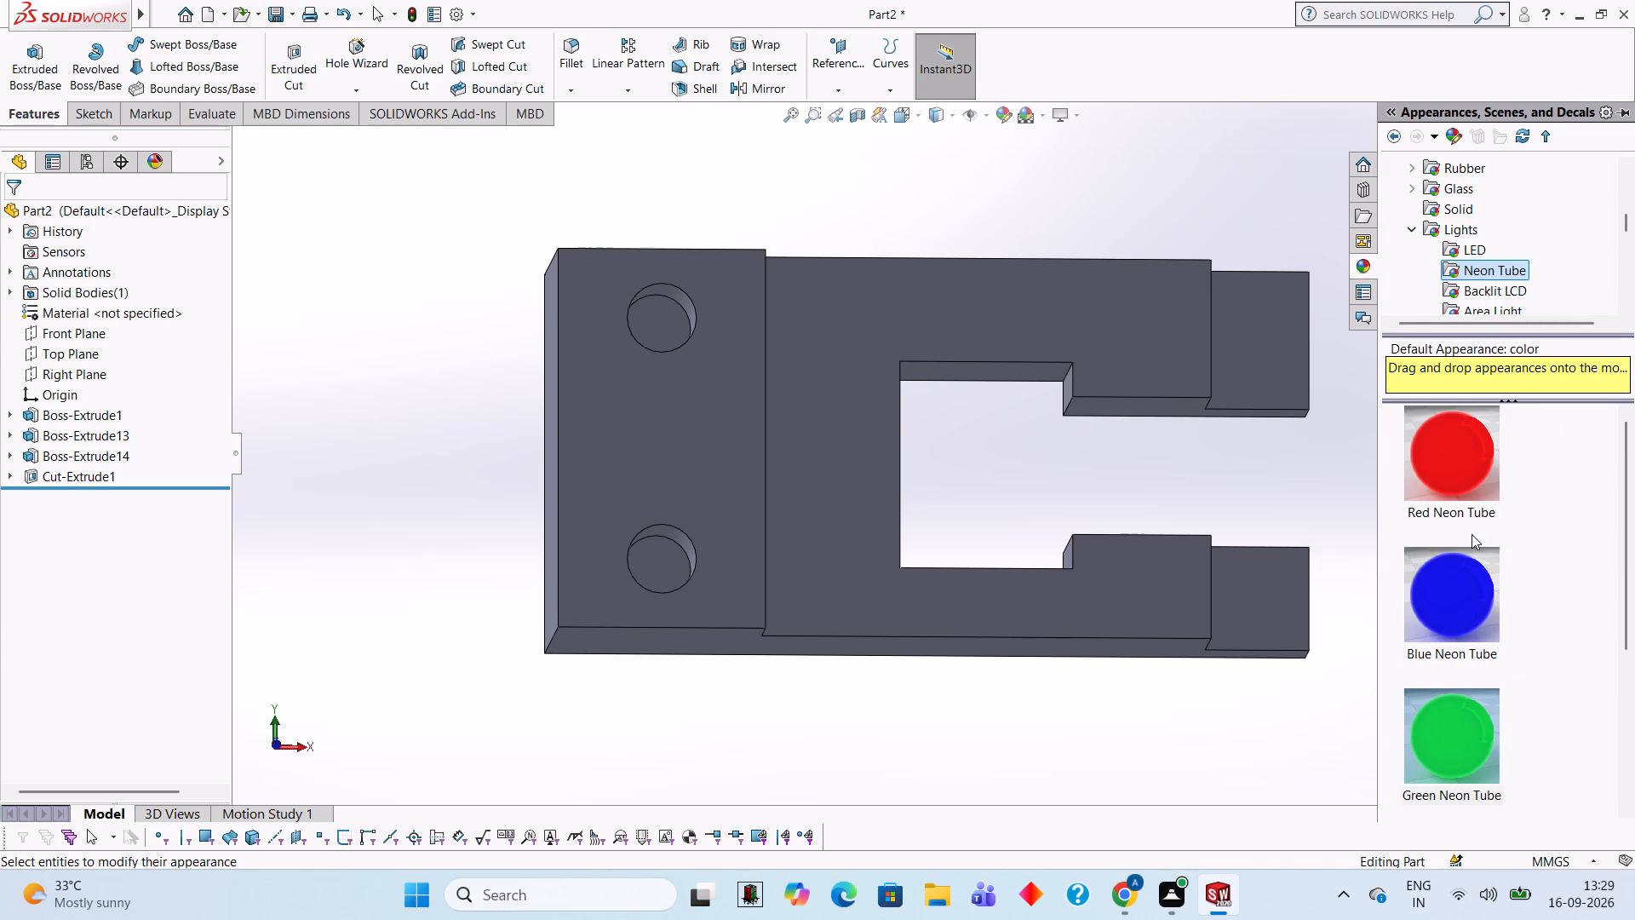
pyautogui.scroll(2, 1471, 534)
pyautogui.click(1506, 247)
pyautogui.click(1479, 251)
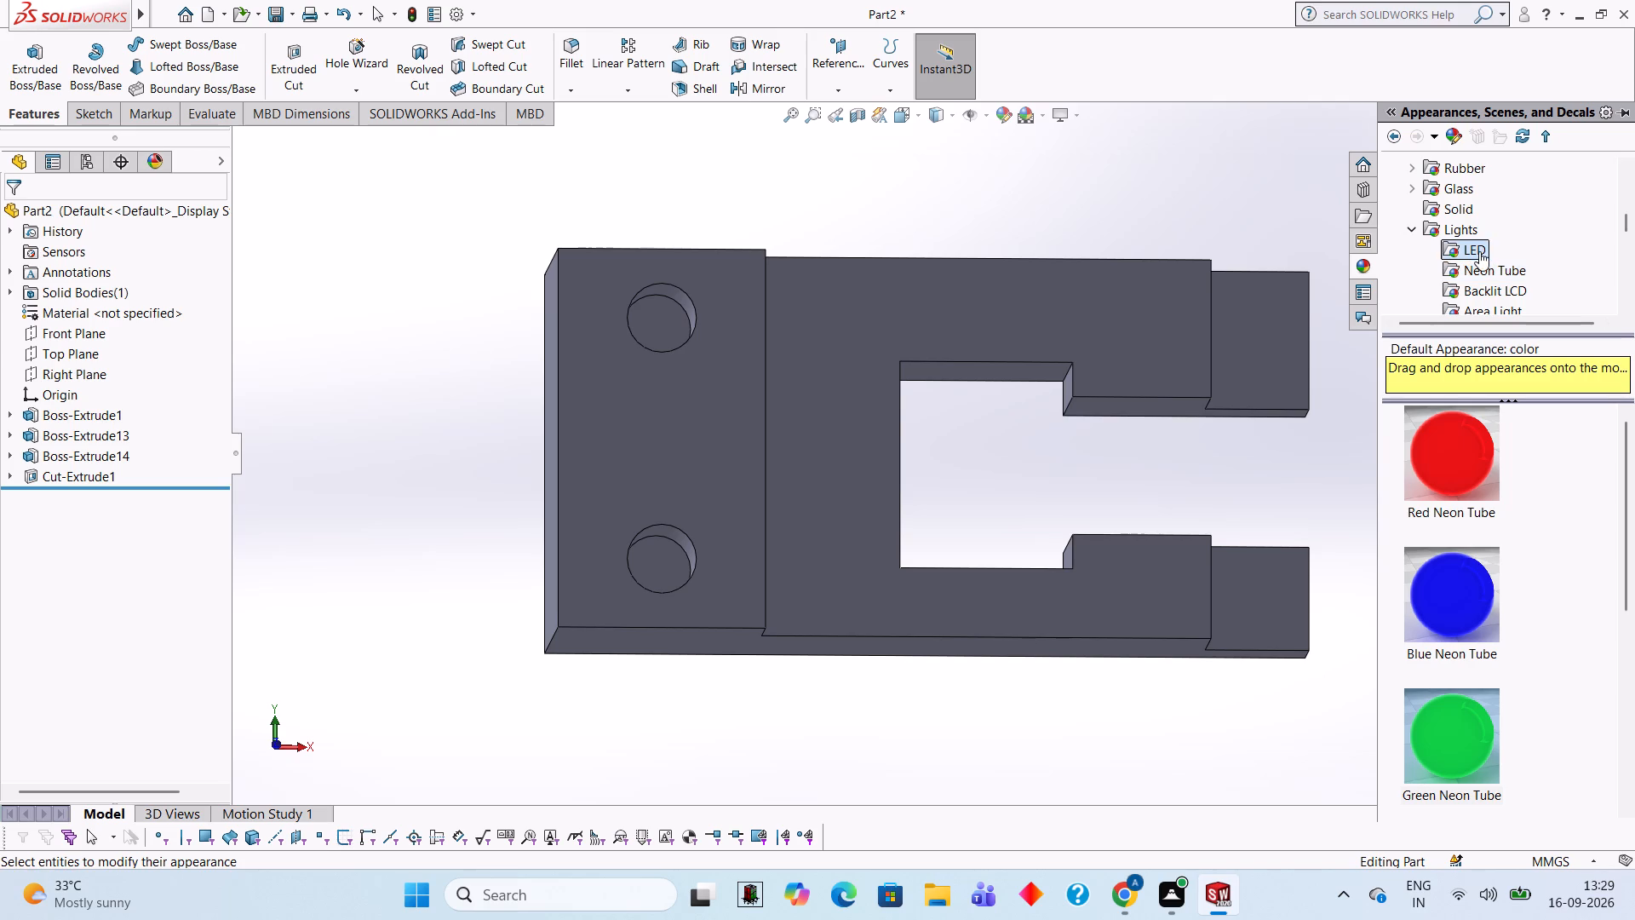
pyautogui.scroll(-3, 1466, 546)
pyautogui.scroll(3, 1466, 546)
pyautogui.scroll(-1, 1460, 527)
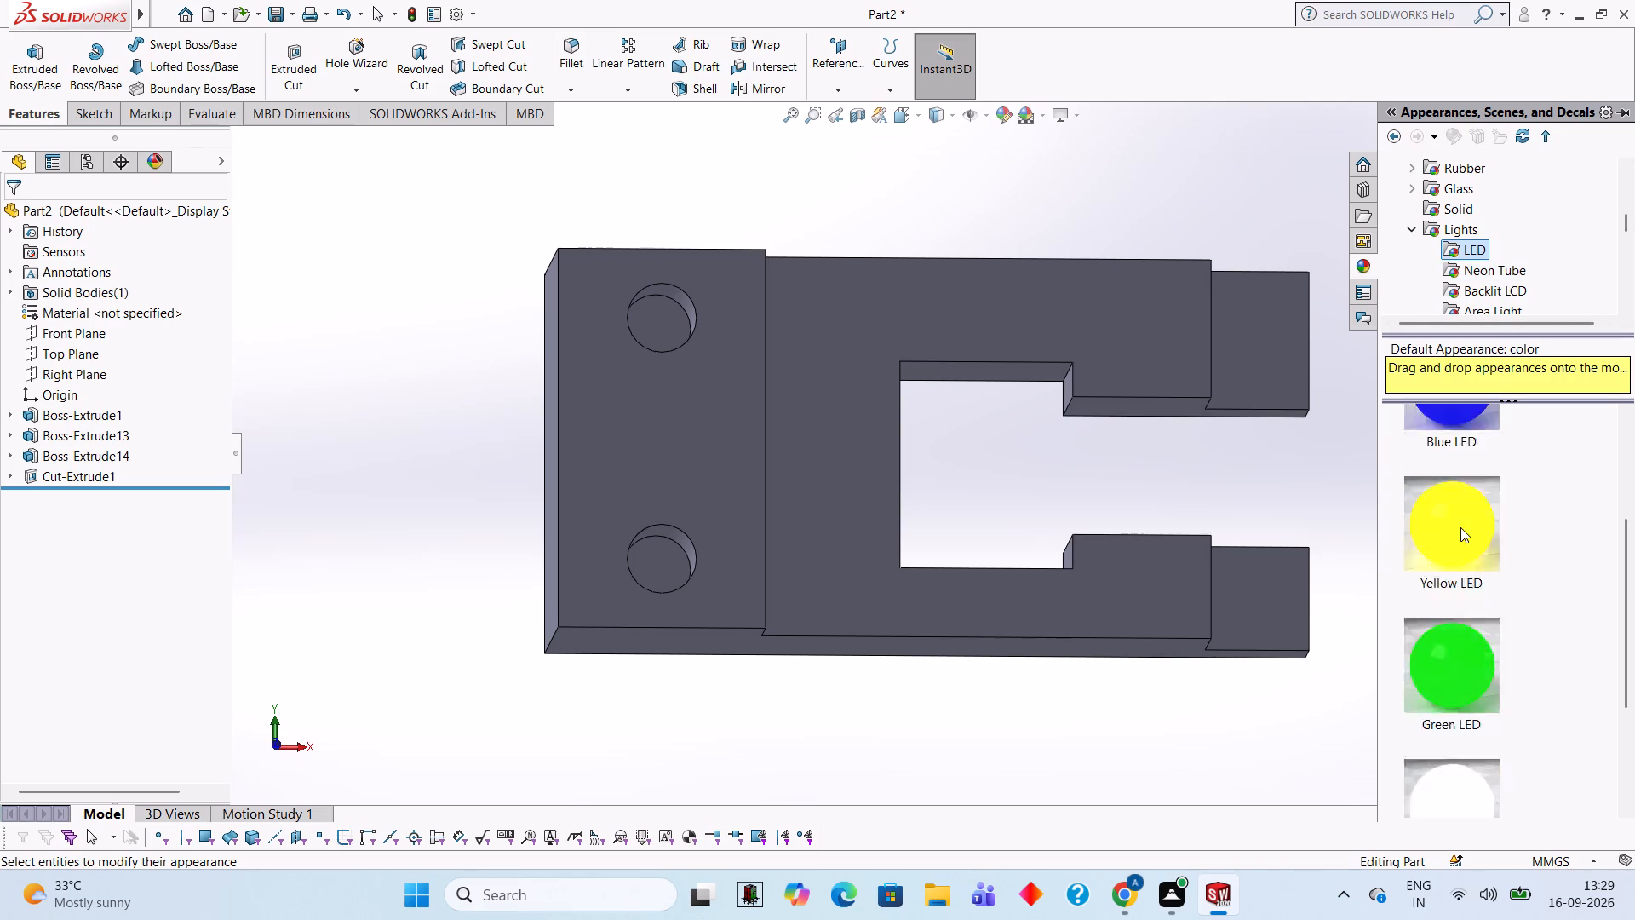
pyautogui.scroll(-2, 1460, 527)
pyautogui.scroll(2, 1460, 527)
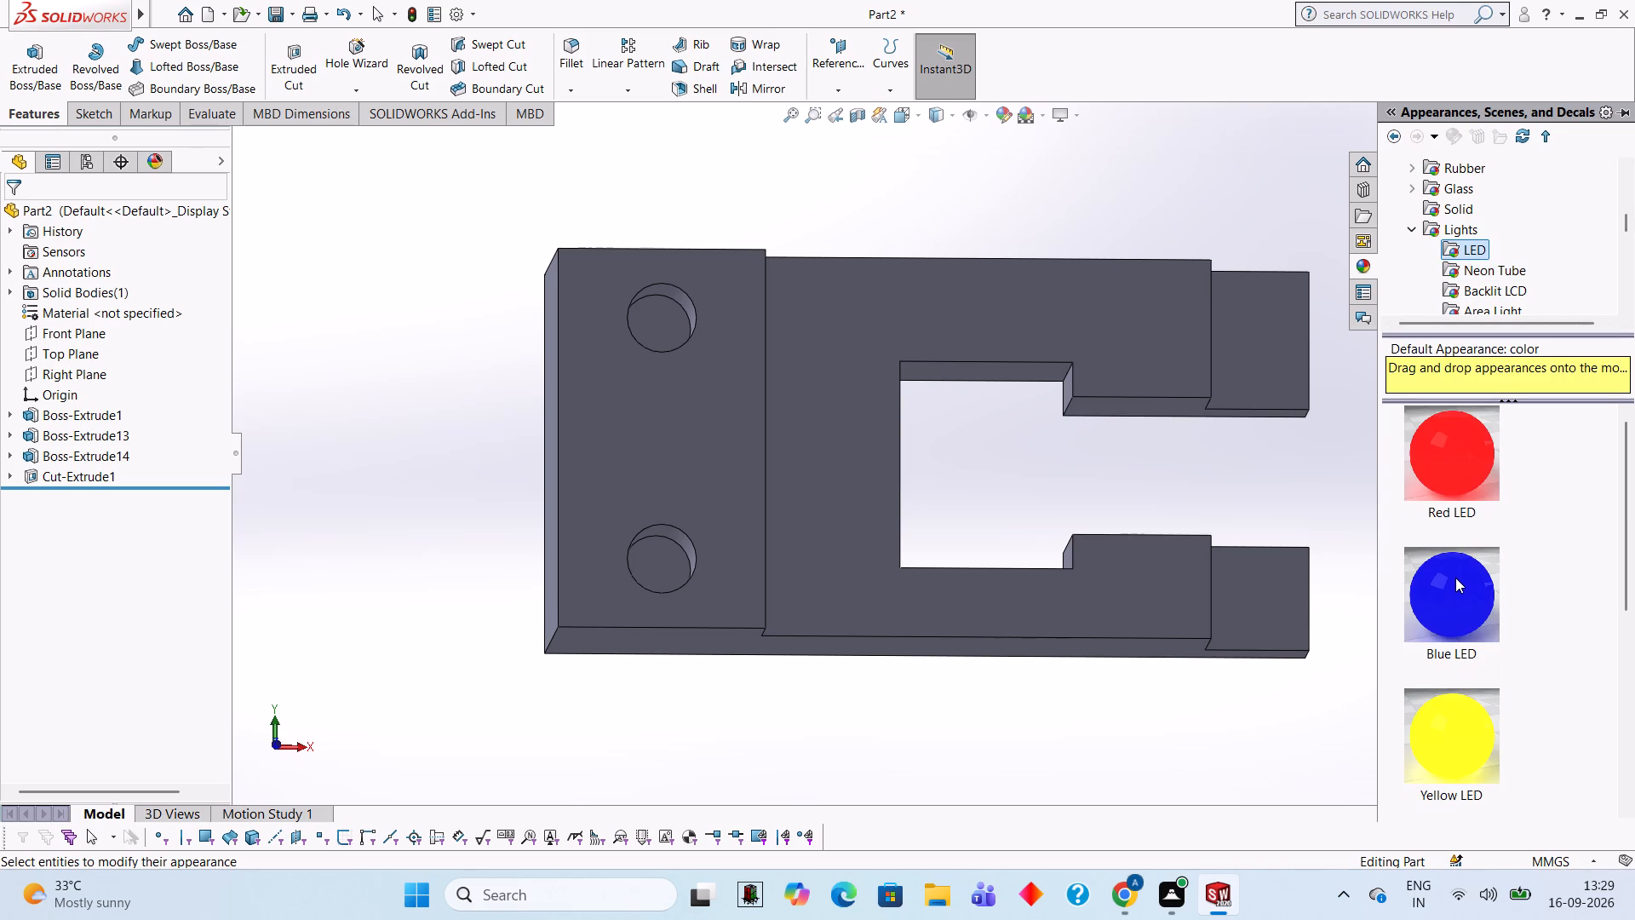
pyautogui.scroll(-4, 1454, 600)
pyautogui.scroll(1, 1462, 575)
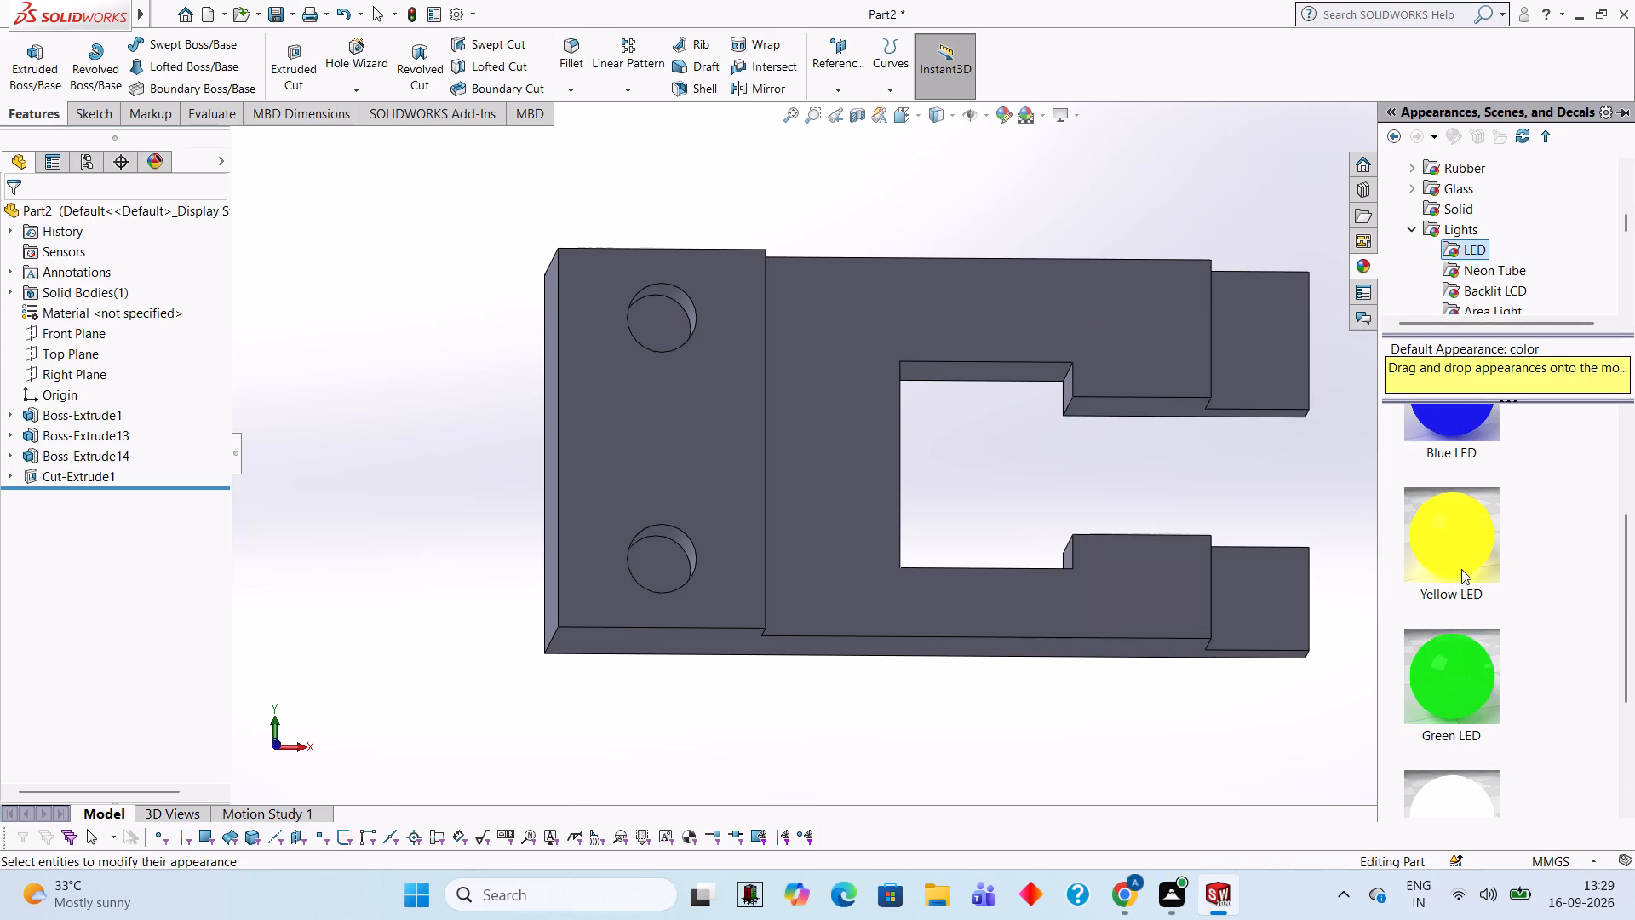
pyautogui.moveTo(1462, 541); pyautogui.dragTo(691, 432)
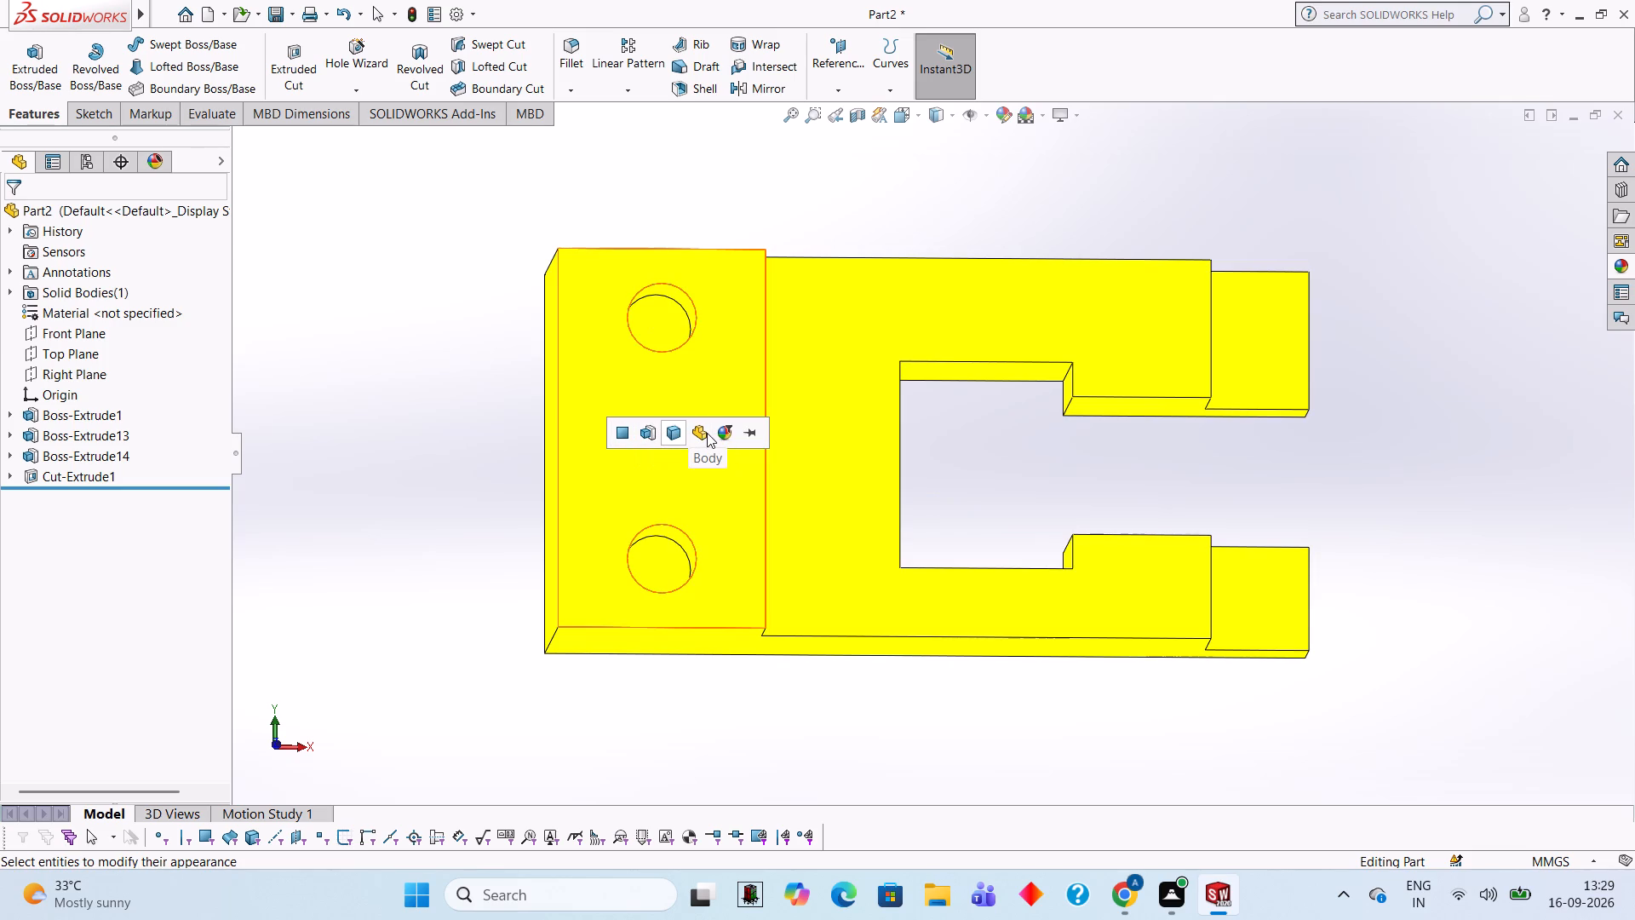
pyautogui.click(657, 440)
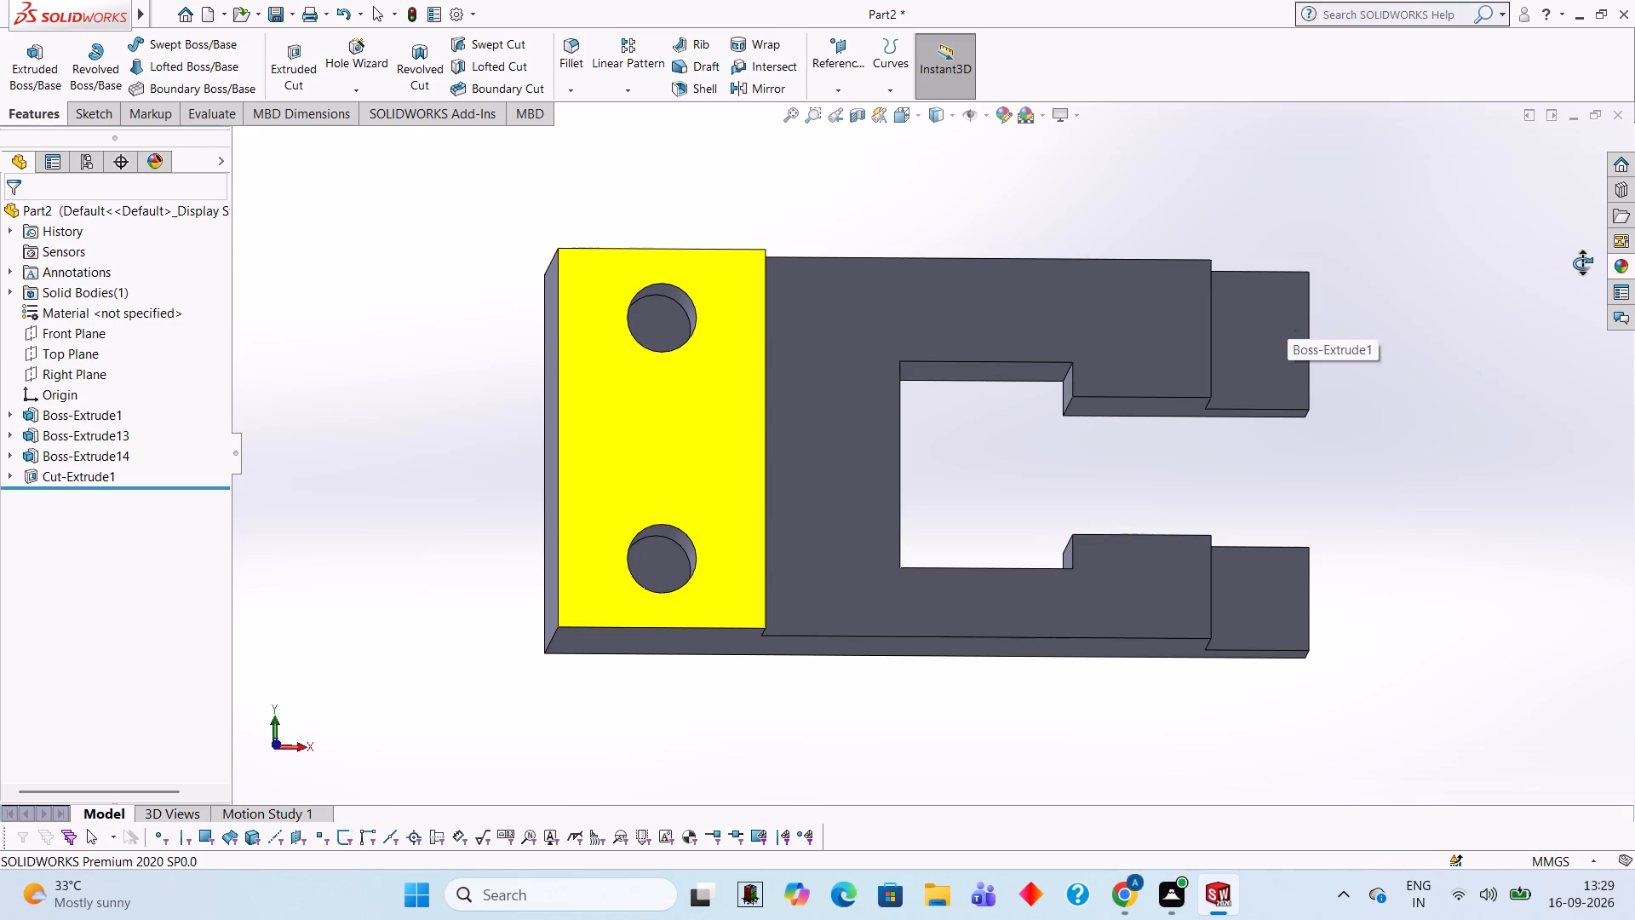
# Apply the Yellow LED appearance to only the front faces of the low steps at the tips of both arms.
pyautogui.click(1621, 267)
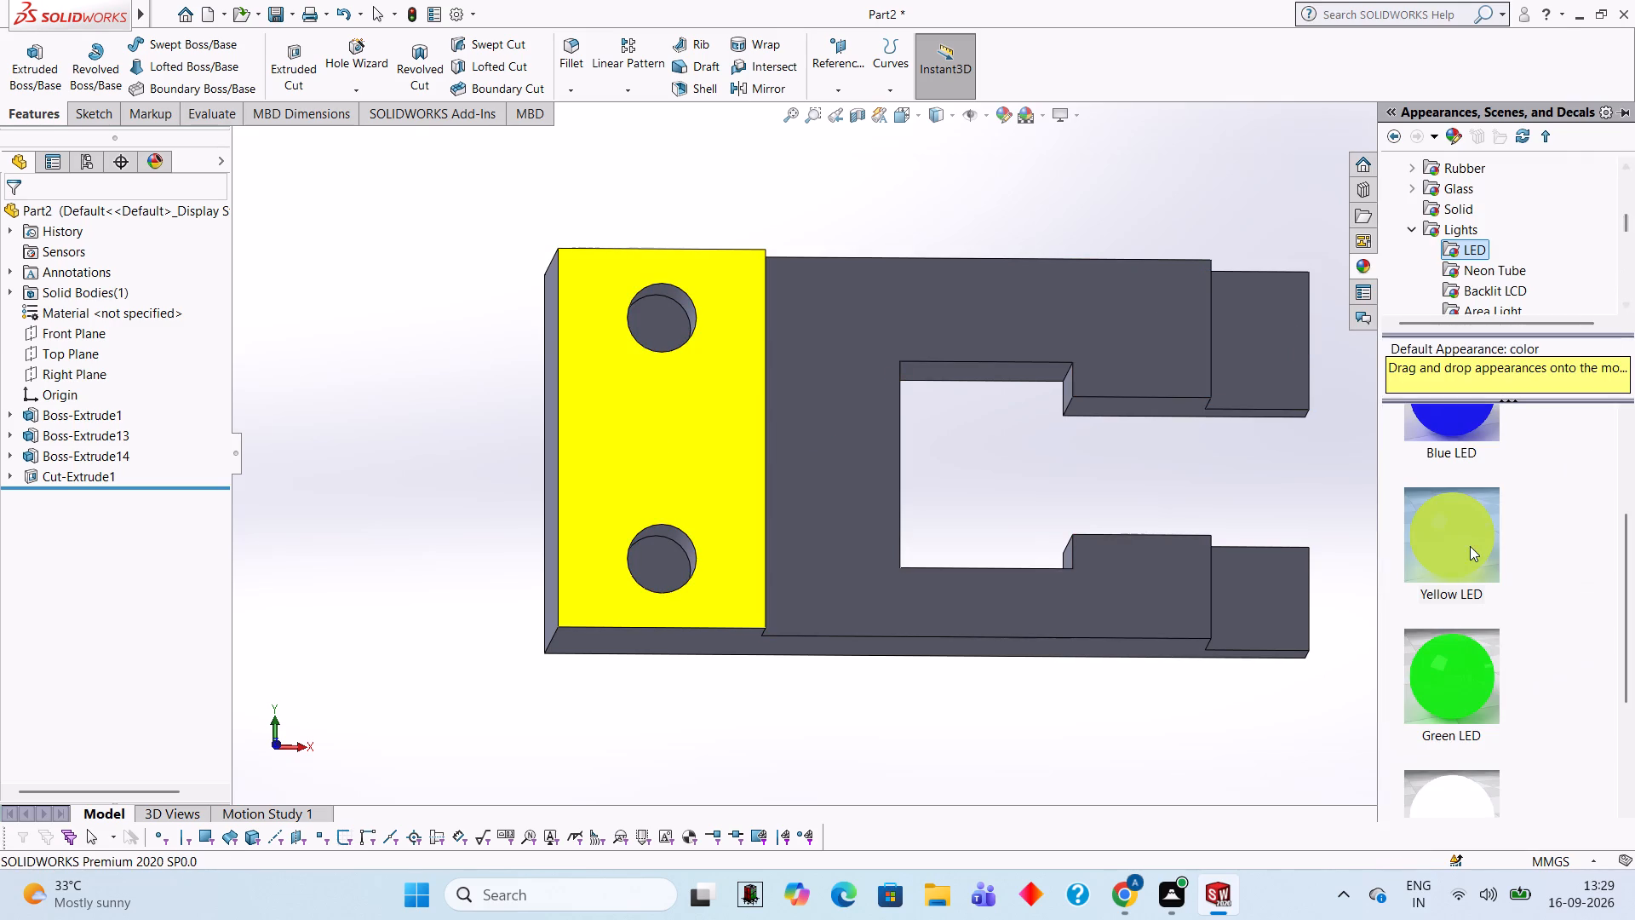
pyautogui.moveTo(1437, 538); pyautogui.dragTo(1259, 336)
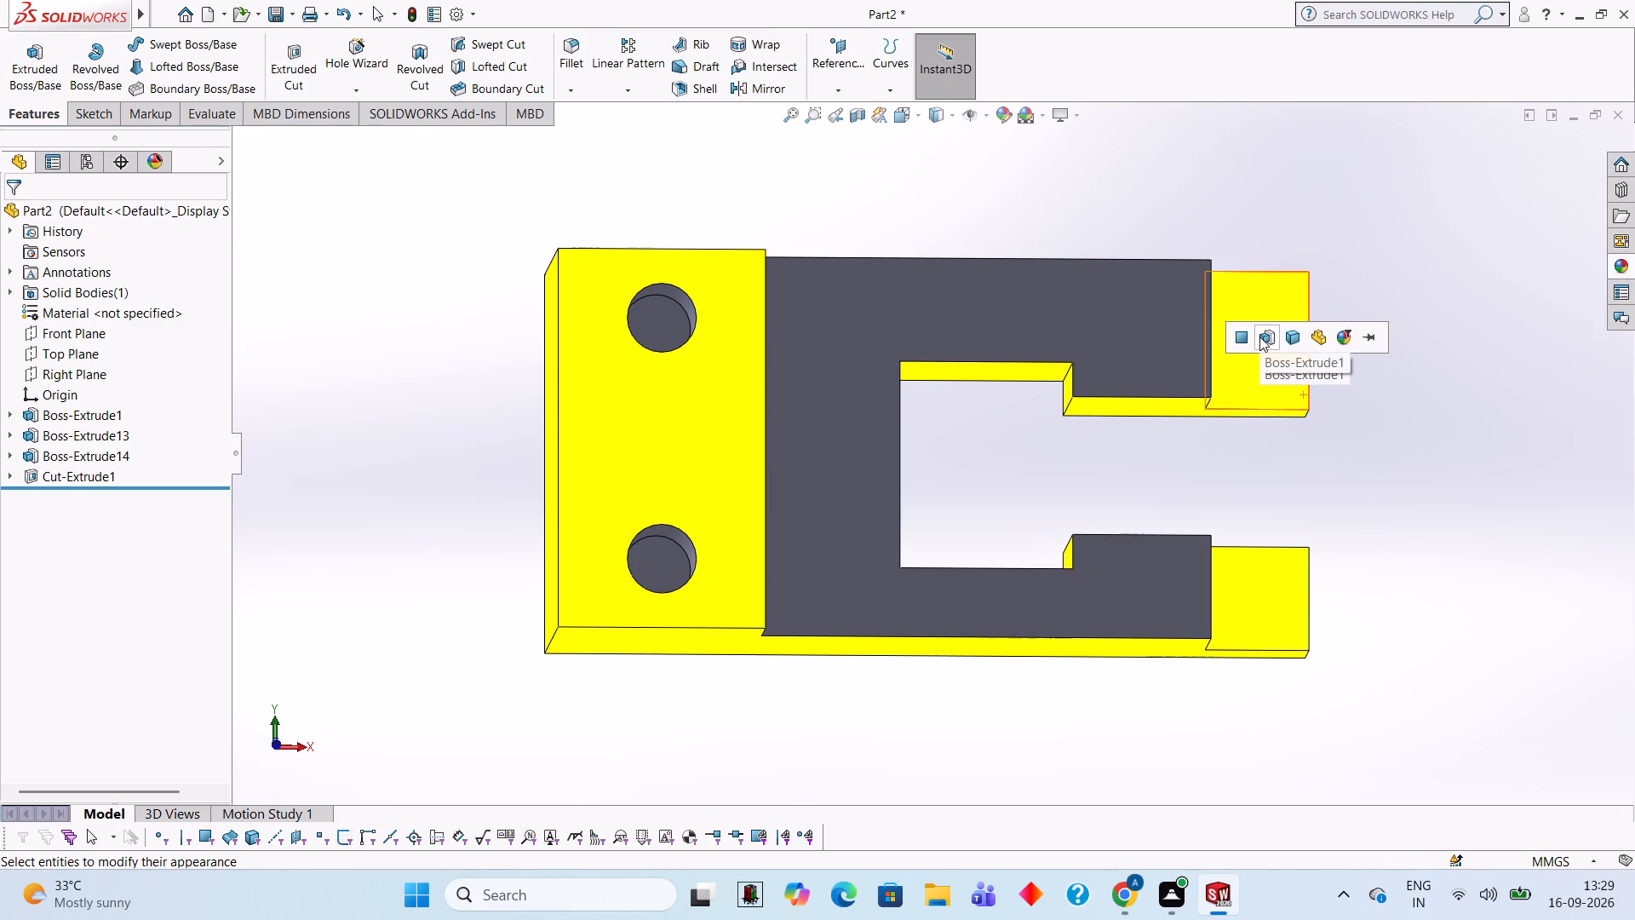
pyautogui.click(1248, 336)
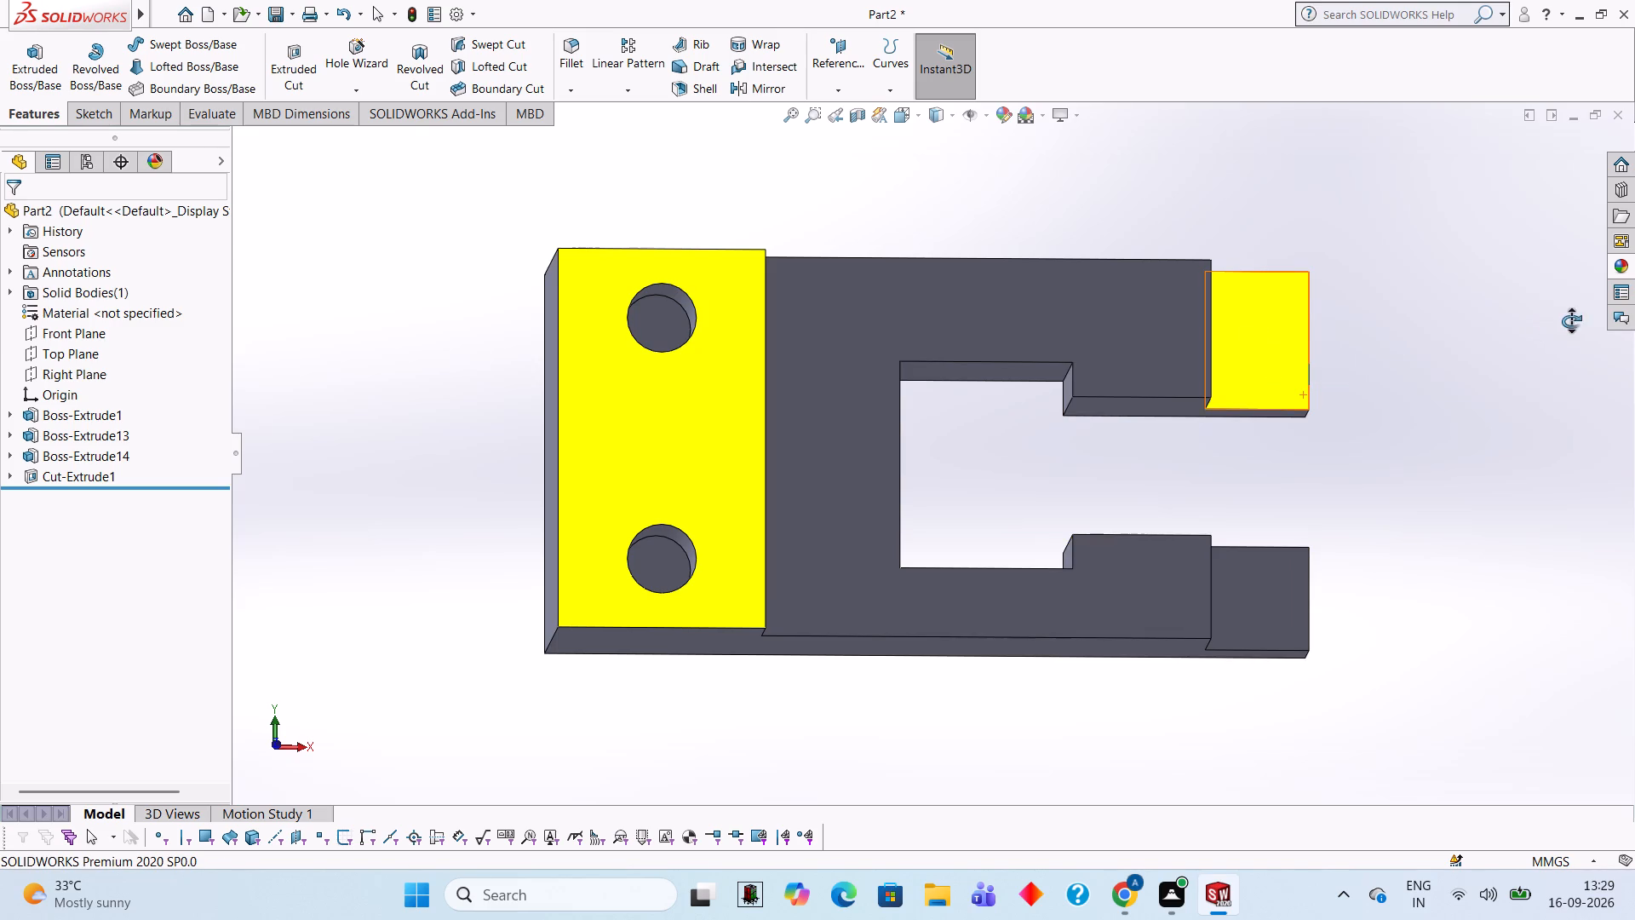
pyautogui.click(1631, 262)
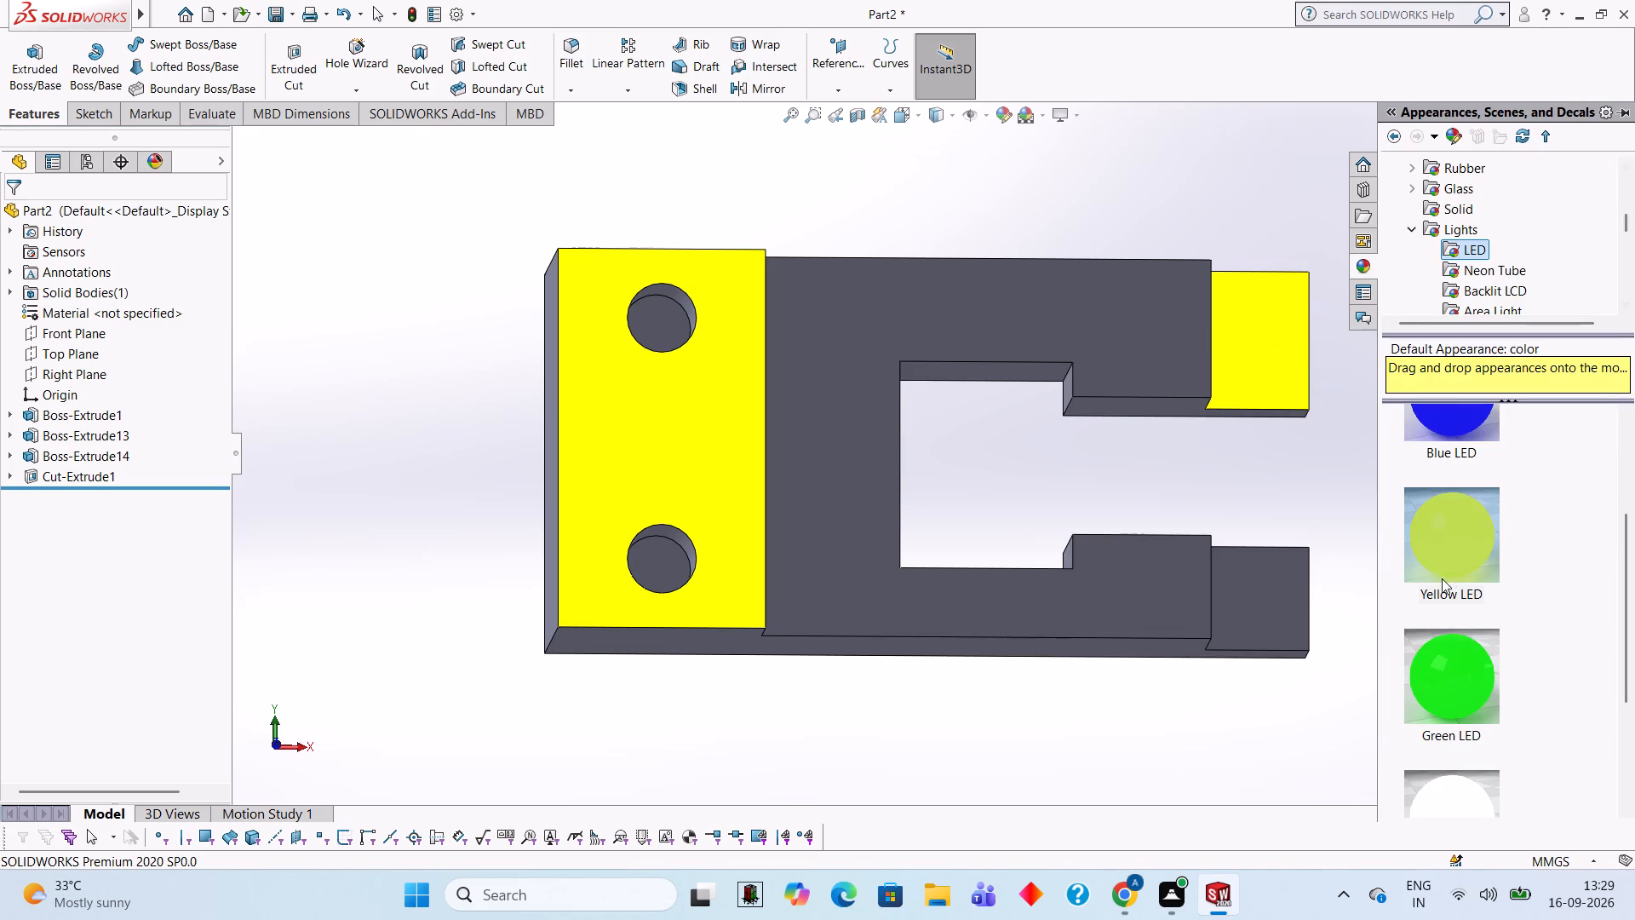
pyautogui.moveTo(1455, 528); pyautogui.dragTo(1277, 578)
pyautogui.click(1277, 578)
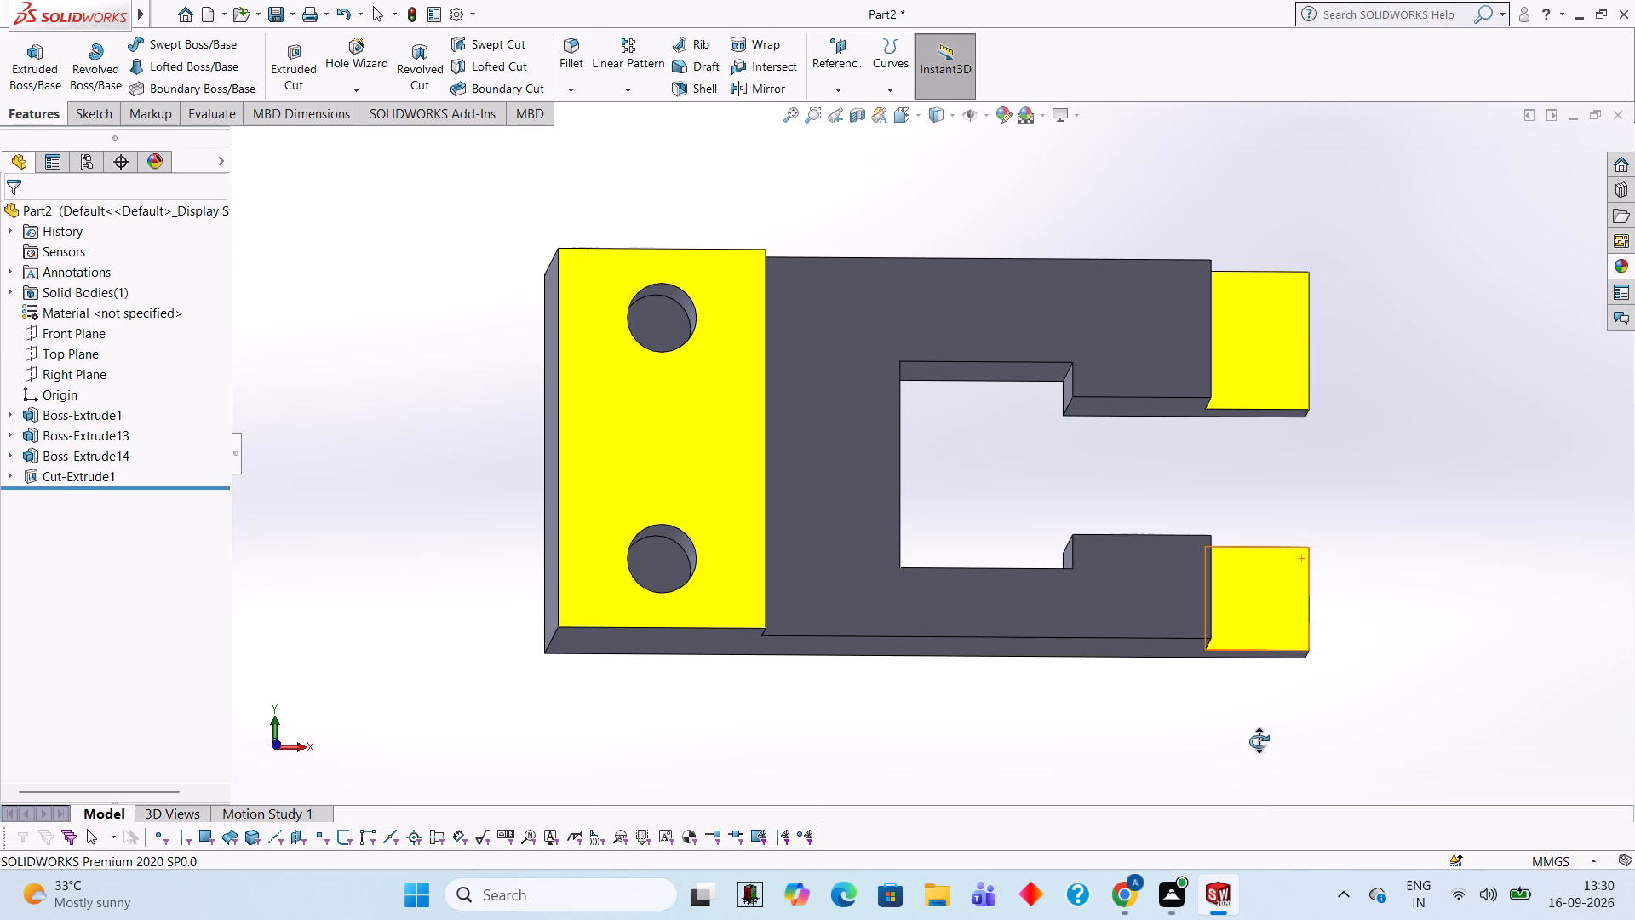
# Examine the yellow end block and arm-tip faces against the rest of the bracket from several angles.
pyautogui.rightClick(1416, 334)
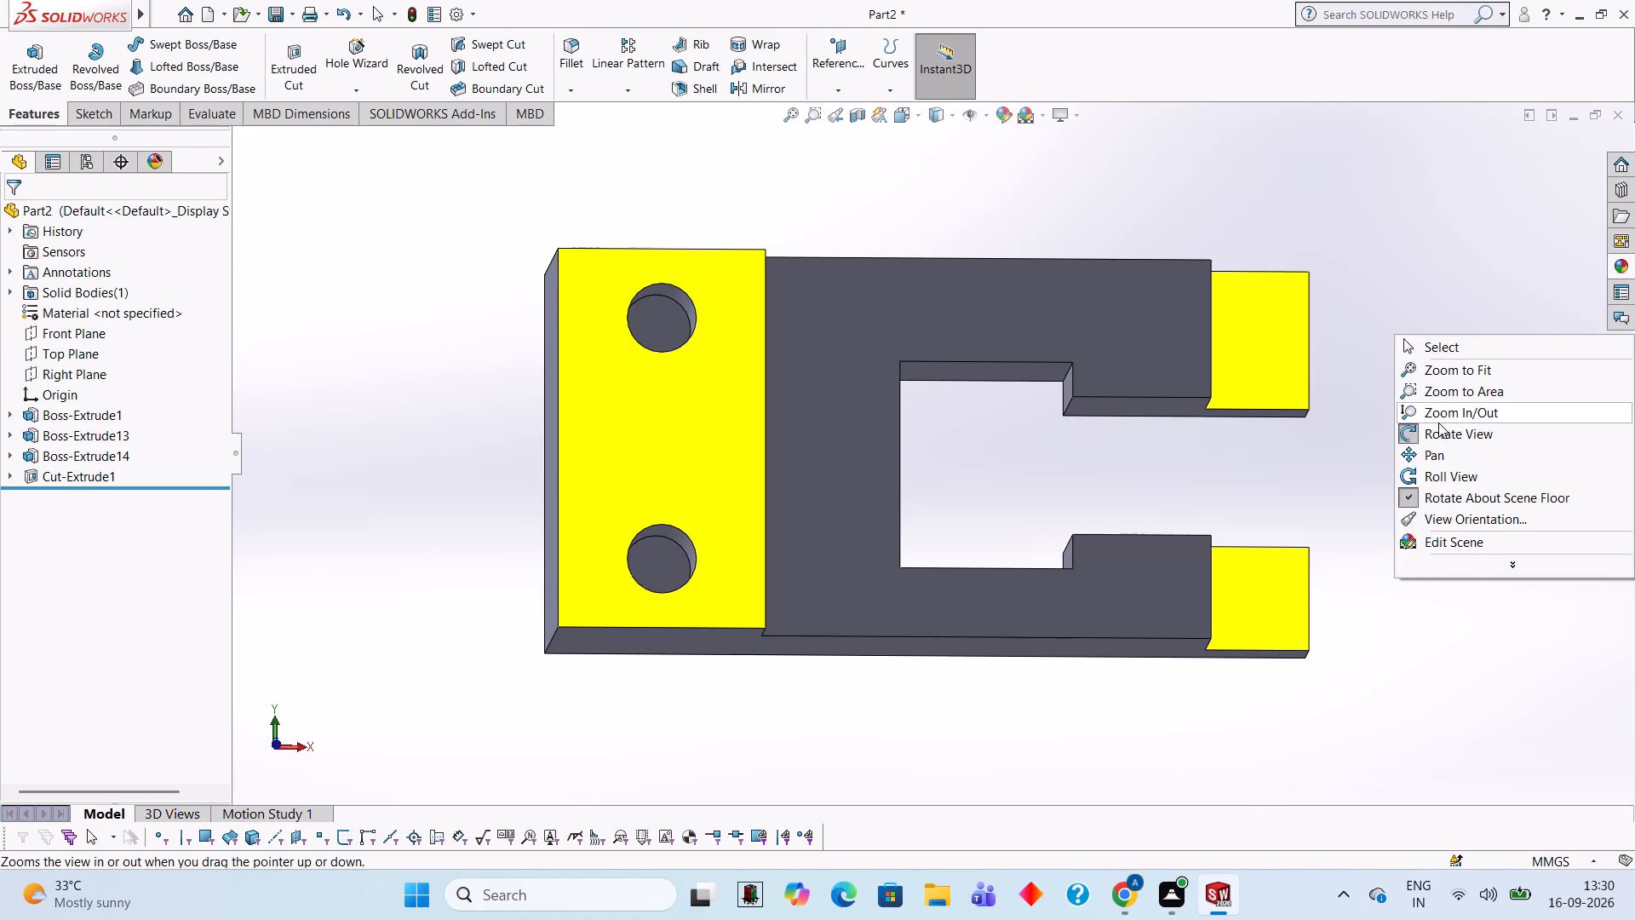
pyautogui.click(1438, 432)
pyautogui.moveTo(1394, 429); pyautogui.dragTo(1395, 556)
pyautogui.moveTo(1434, 375); pyautogui.dragTo(1432, 385, button='right')
pyautogui.click(1509, 463)
pyautogui.moveTo(1427, 414); pyautogui.dragTo(1434, 451)
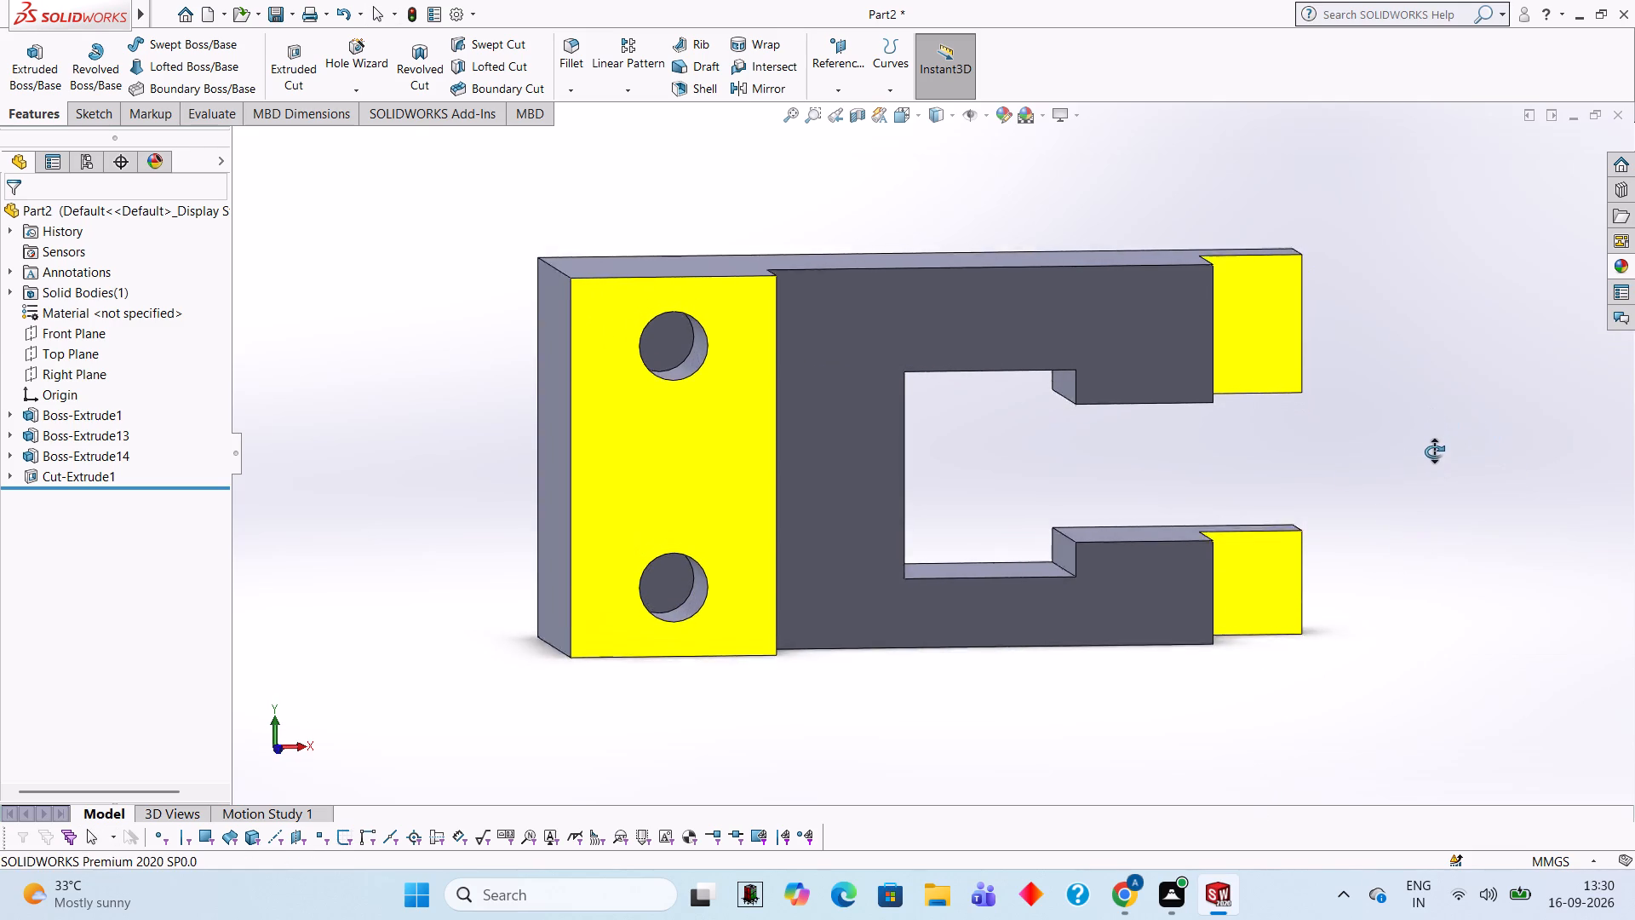
pyautogui.moveTo(1434, 451); pyautogui.dragTo(1401, 445)
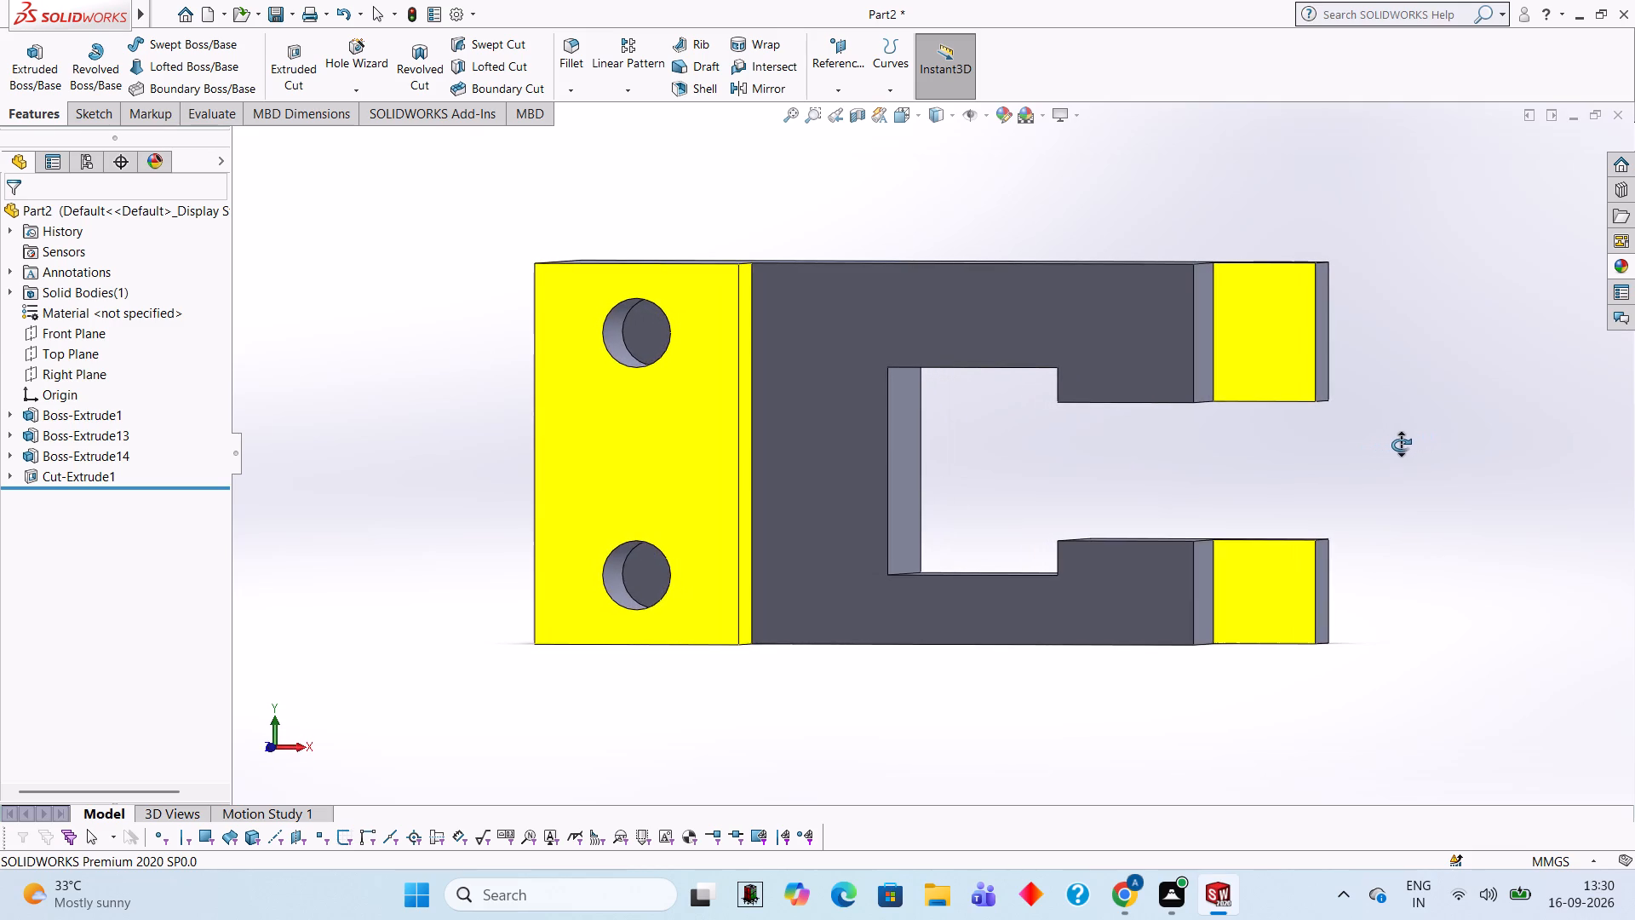
pyautogui.moveTo(1401, 445); pyautogui.dragTo(1414, 445)
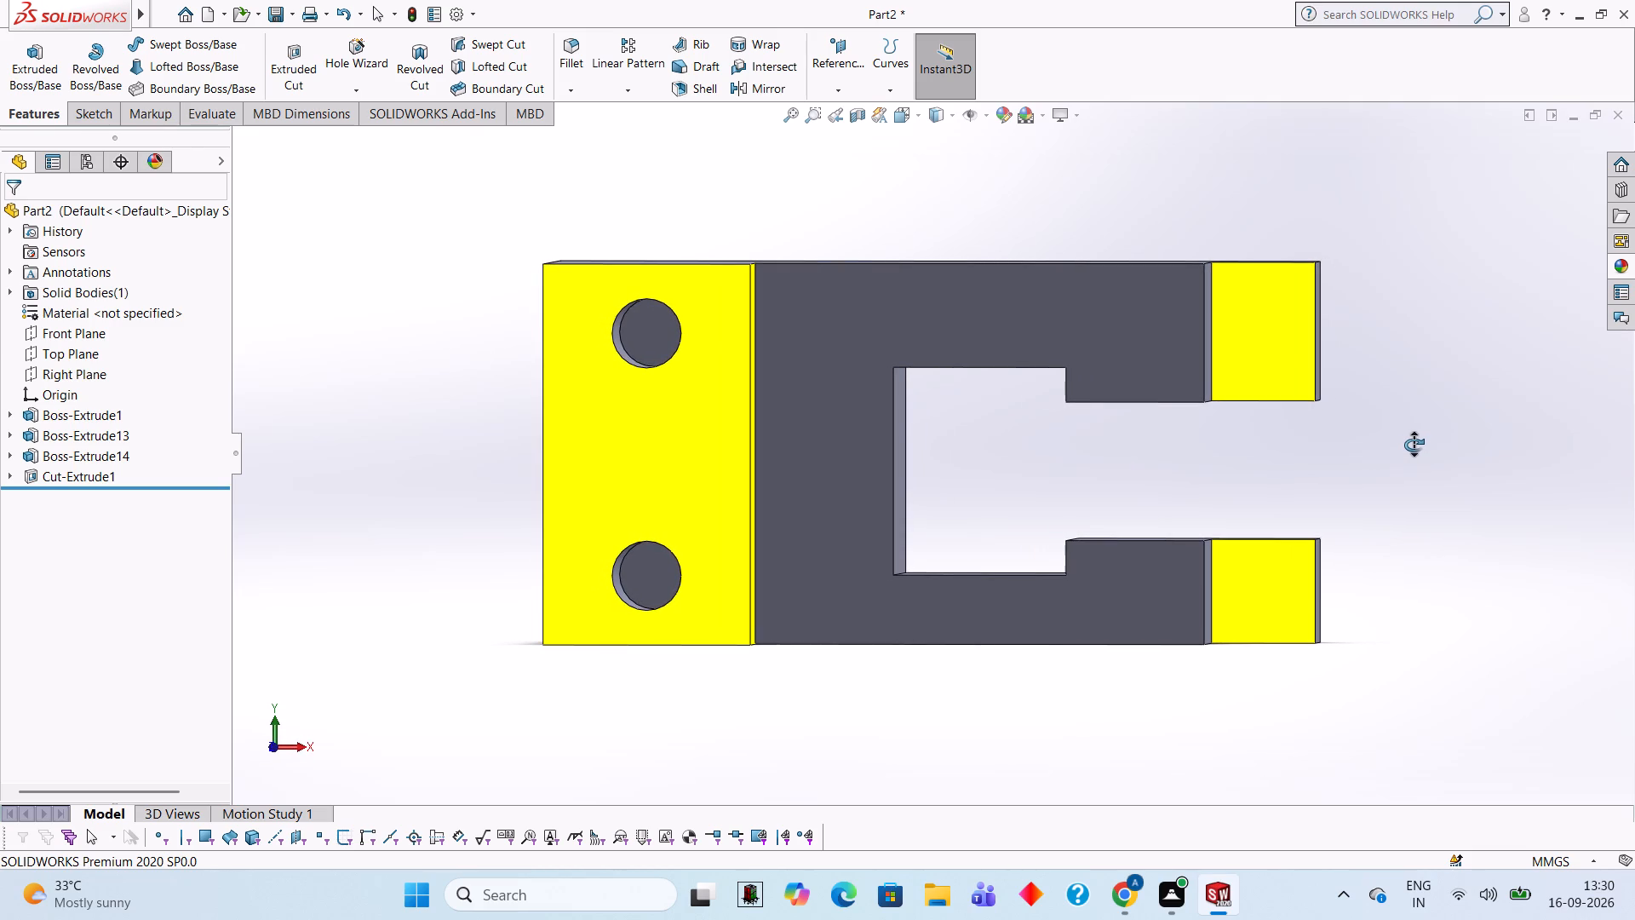
pyautogui.moveTo(1414, 445); pyautogui.dragTo(1432, 447)
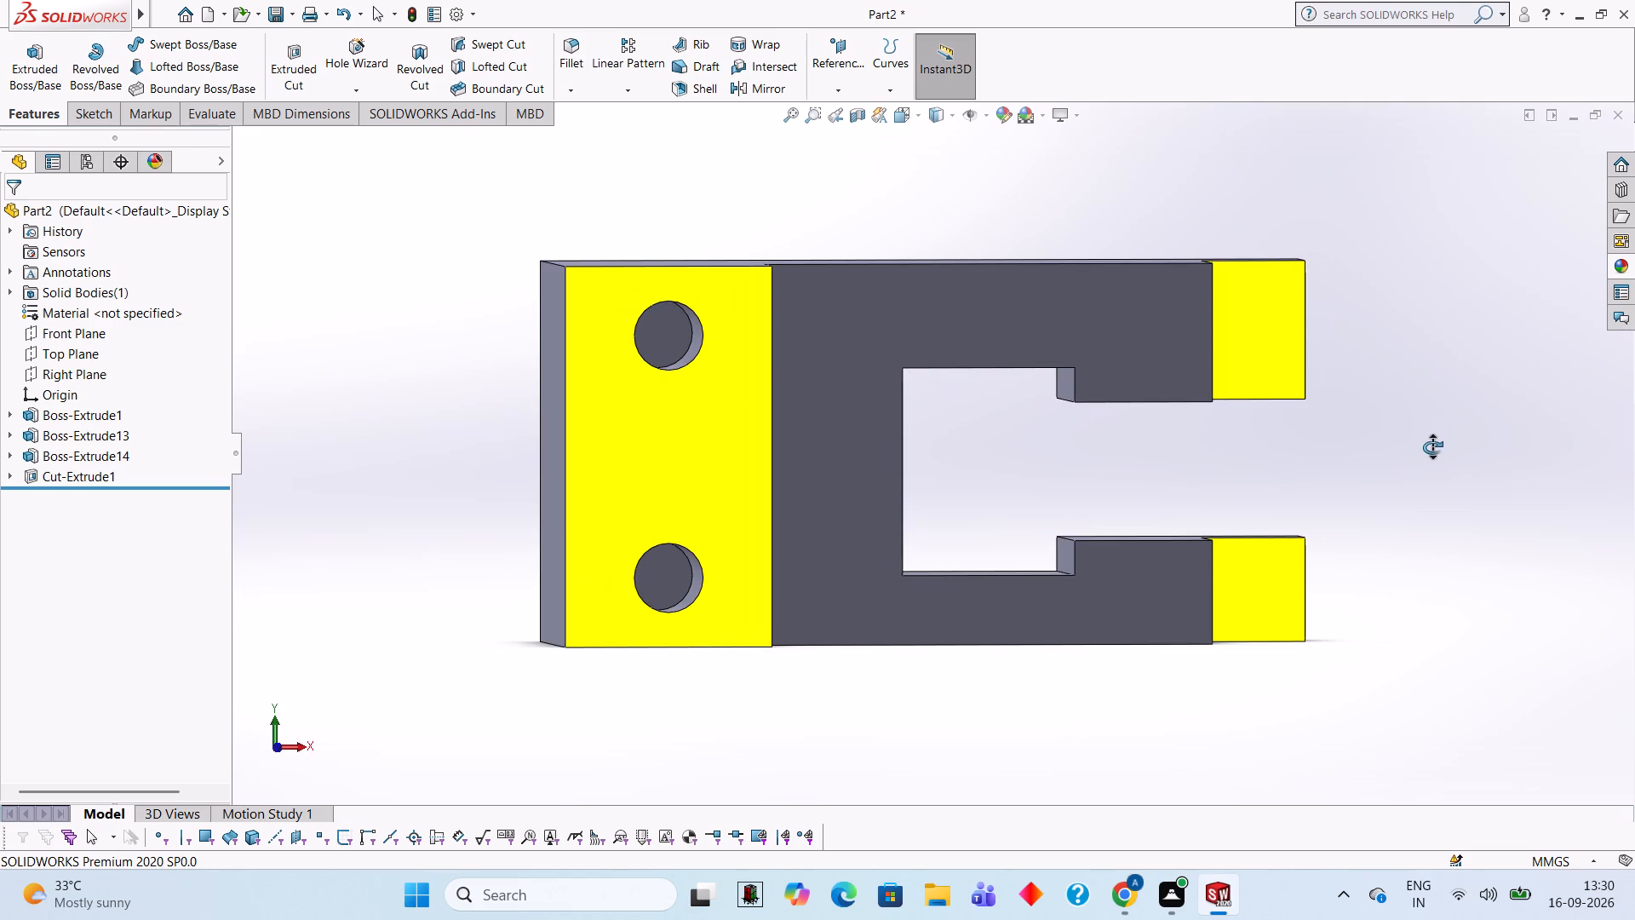
pyautogui.moveTo(1432, 447); pyautogui.dragTo(1423, 271)
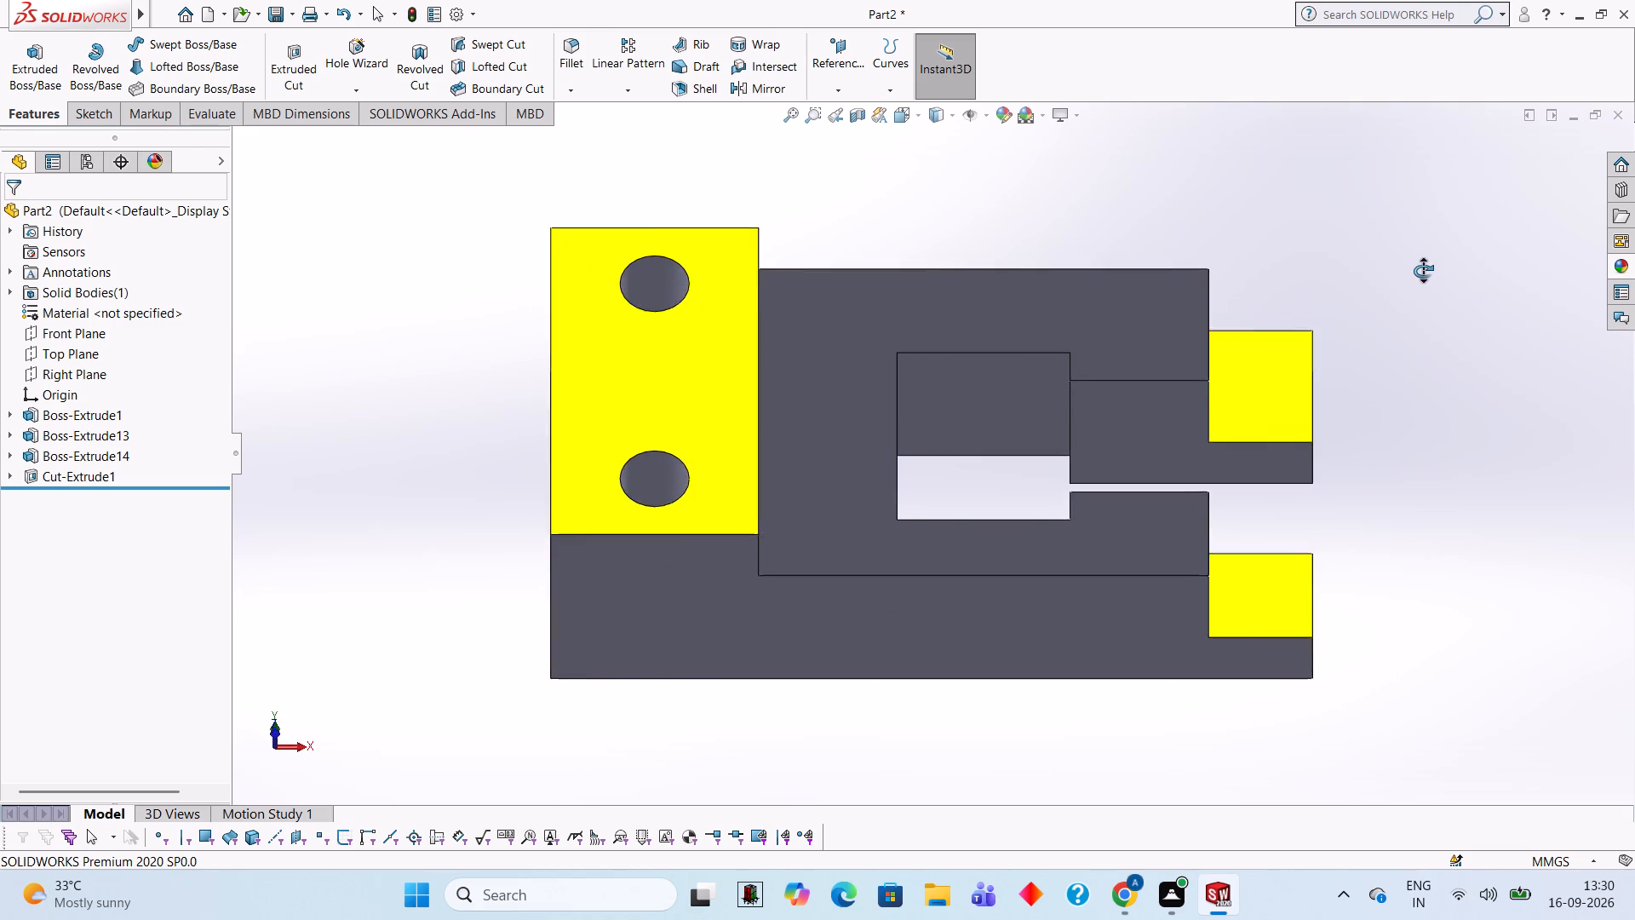
# Add a DimXpert location dimension across the width of the upper arm's yellow tip, using its outer end edge.
pyautogui.moveTo(1423, 271); pyautogui.dragTo(1424, 281)
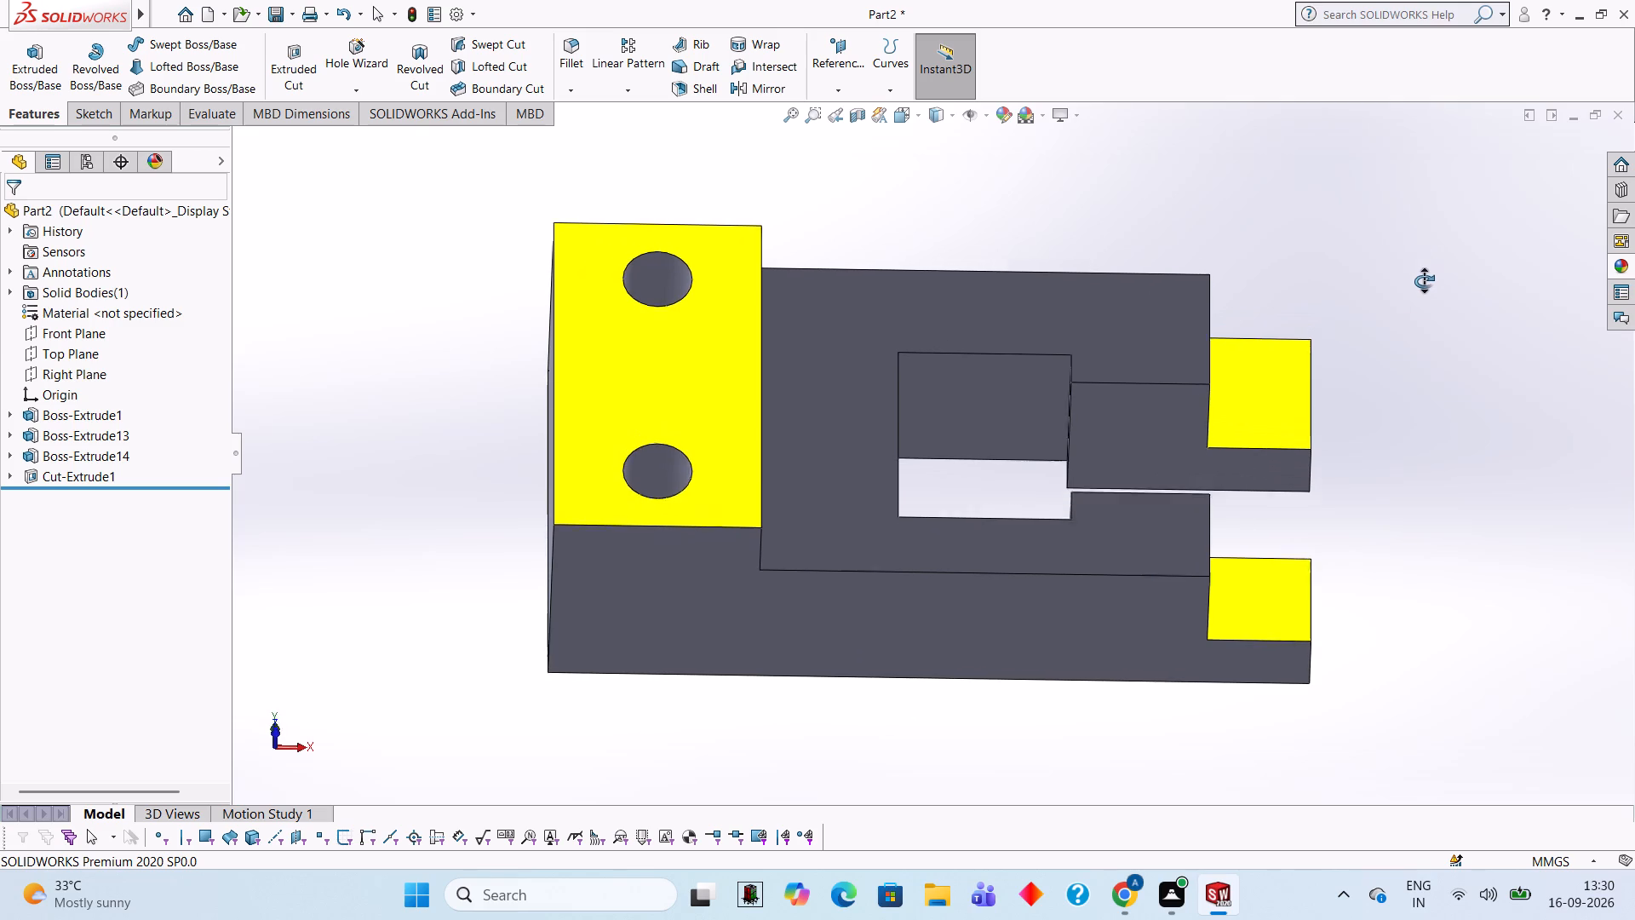
pyautogui.moveTo(1424, 281); pyautogui.dragTo(1414, 456)
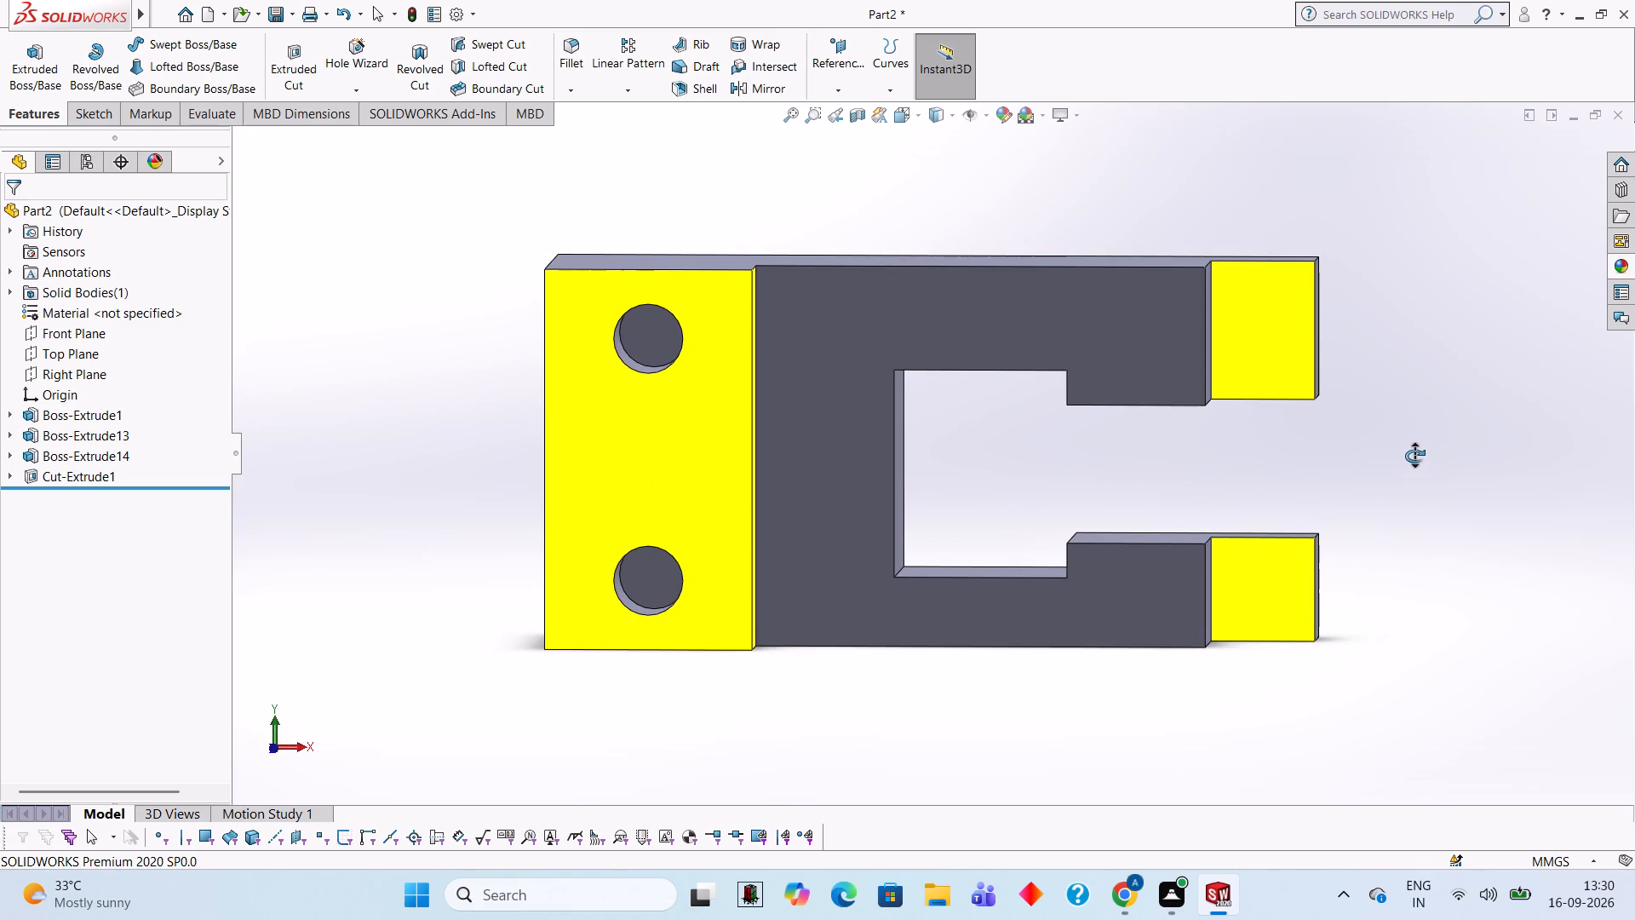
pyautogui.moveTo(1414, 456); pyautogui.dragTo(1420, 453)
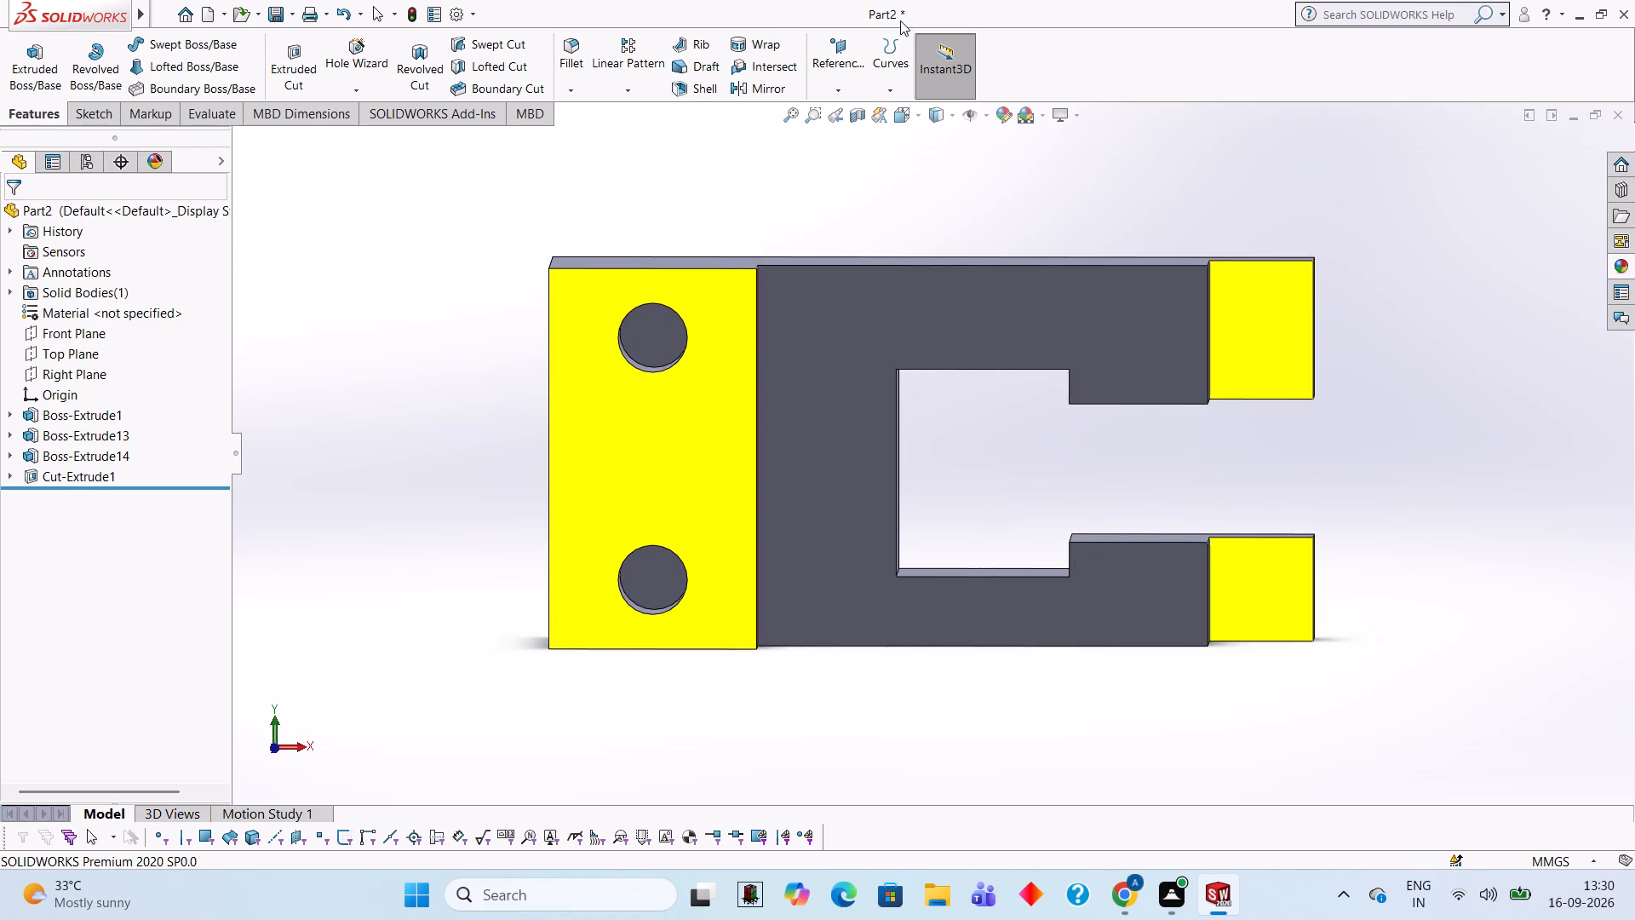
pyautogui.press('Escape')
pyautogui.click(86, 112)
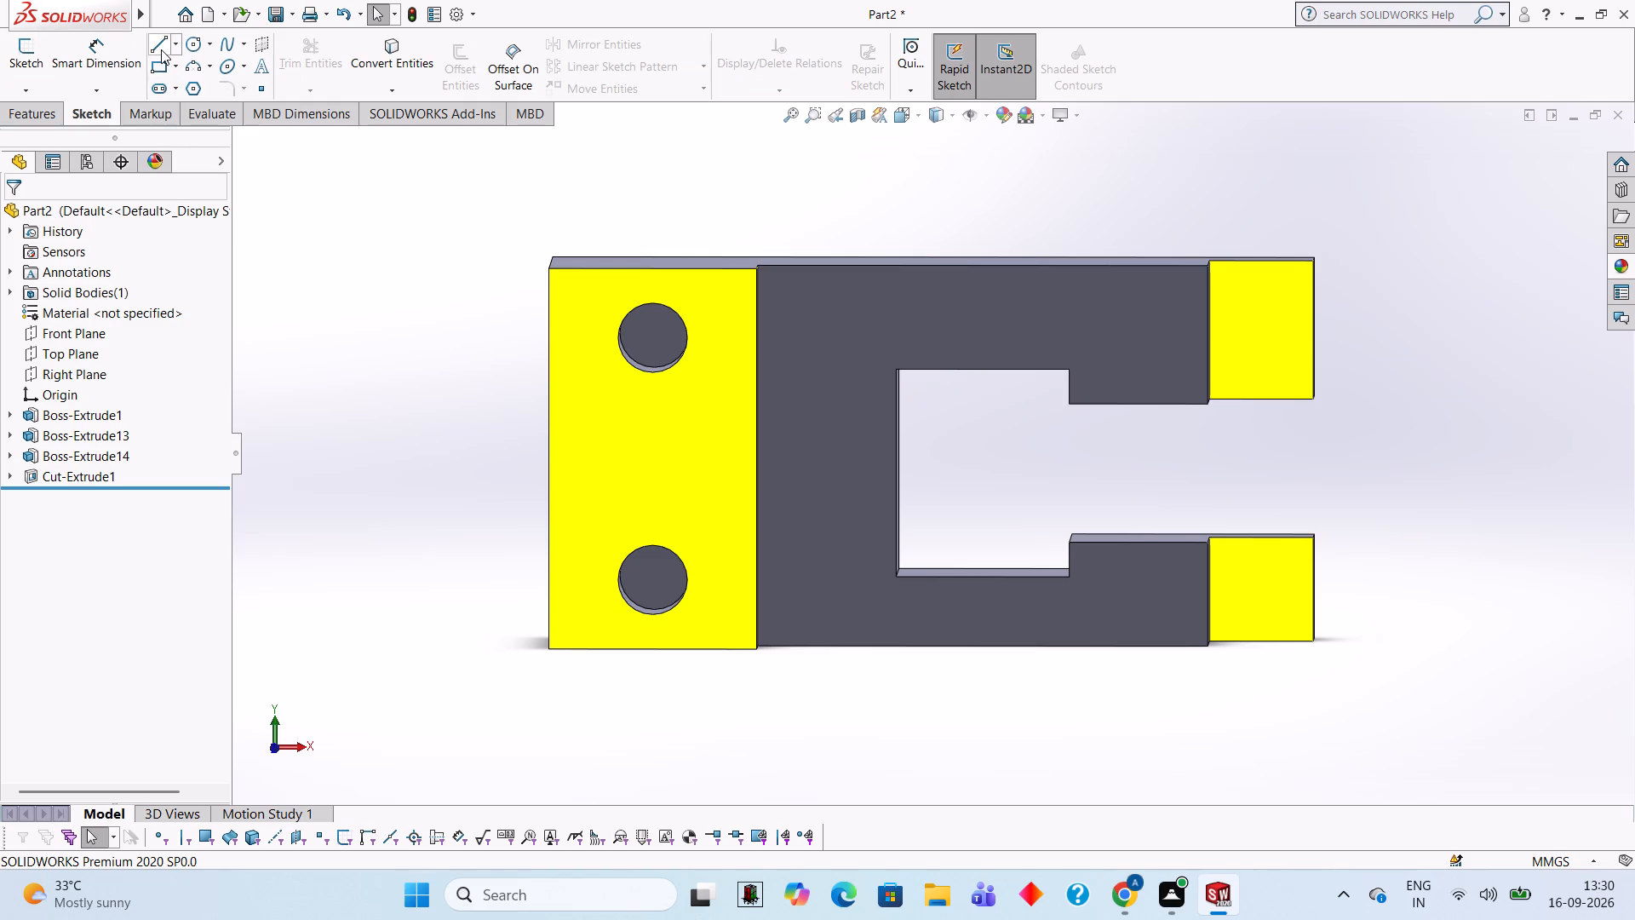
pyautogui.click(161, 49)
pyautogui.click(118, 56)
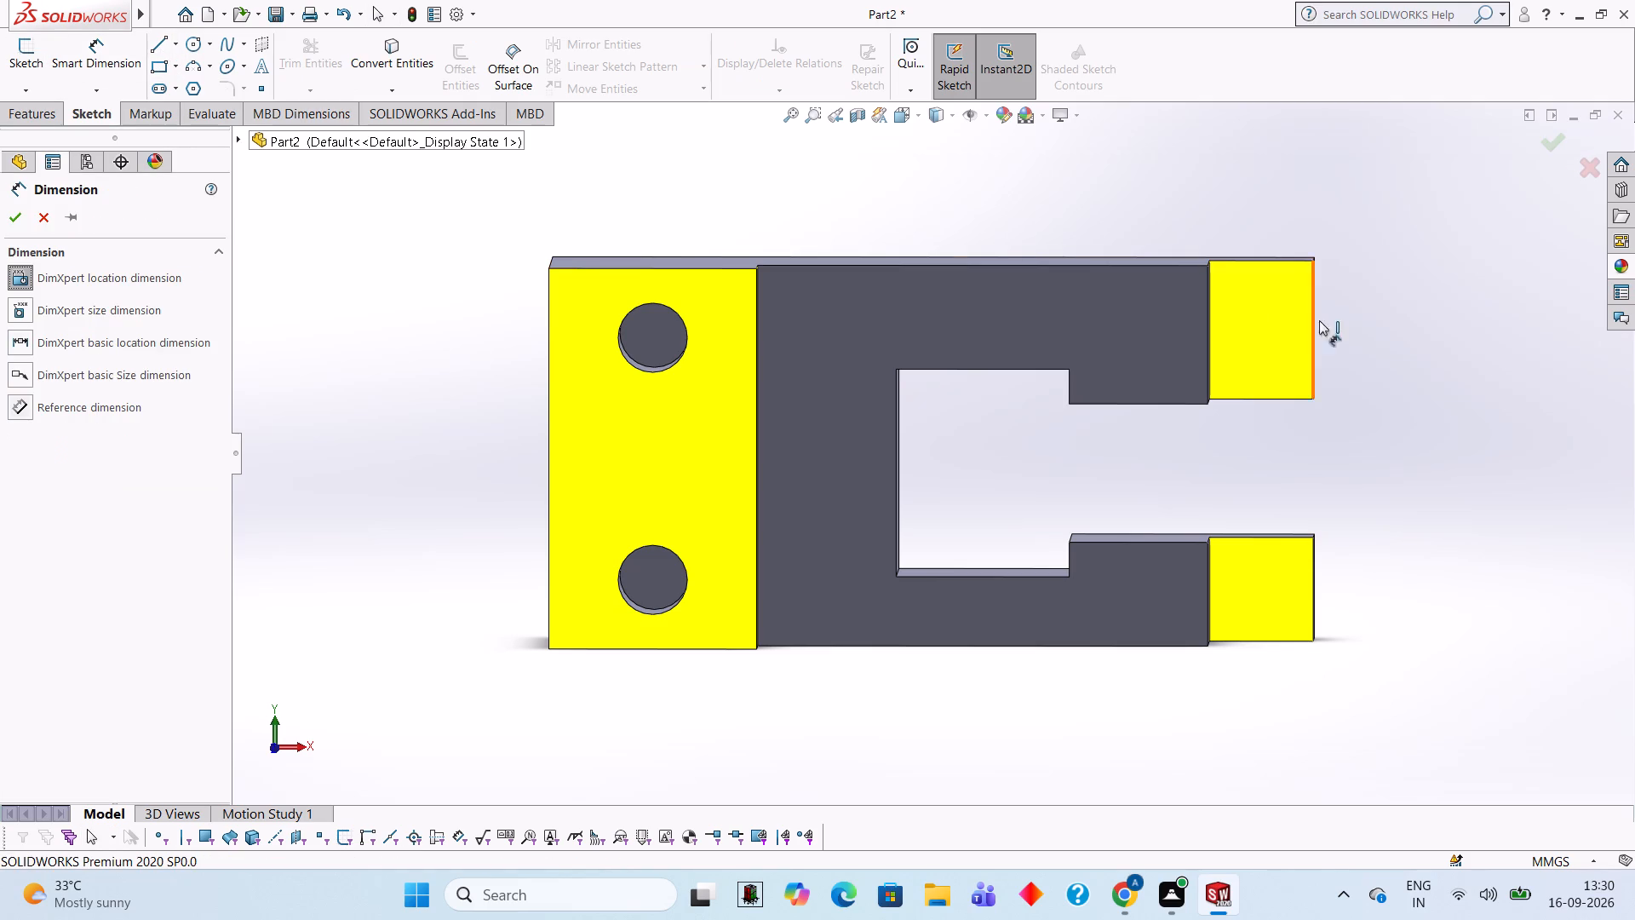
pyautogui.click(1315, 313)
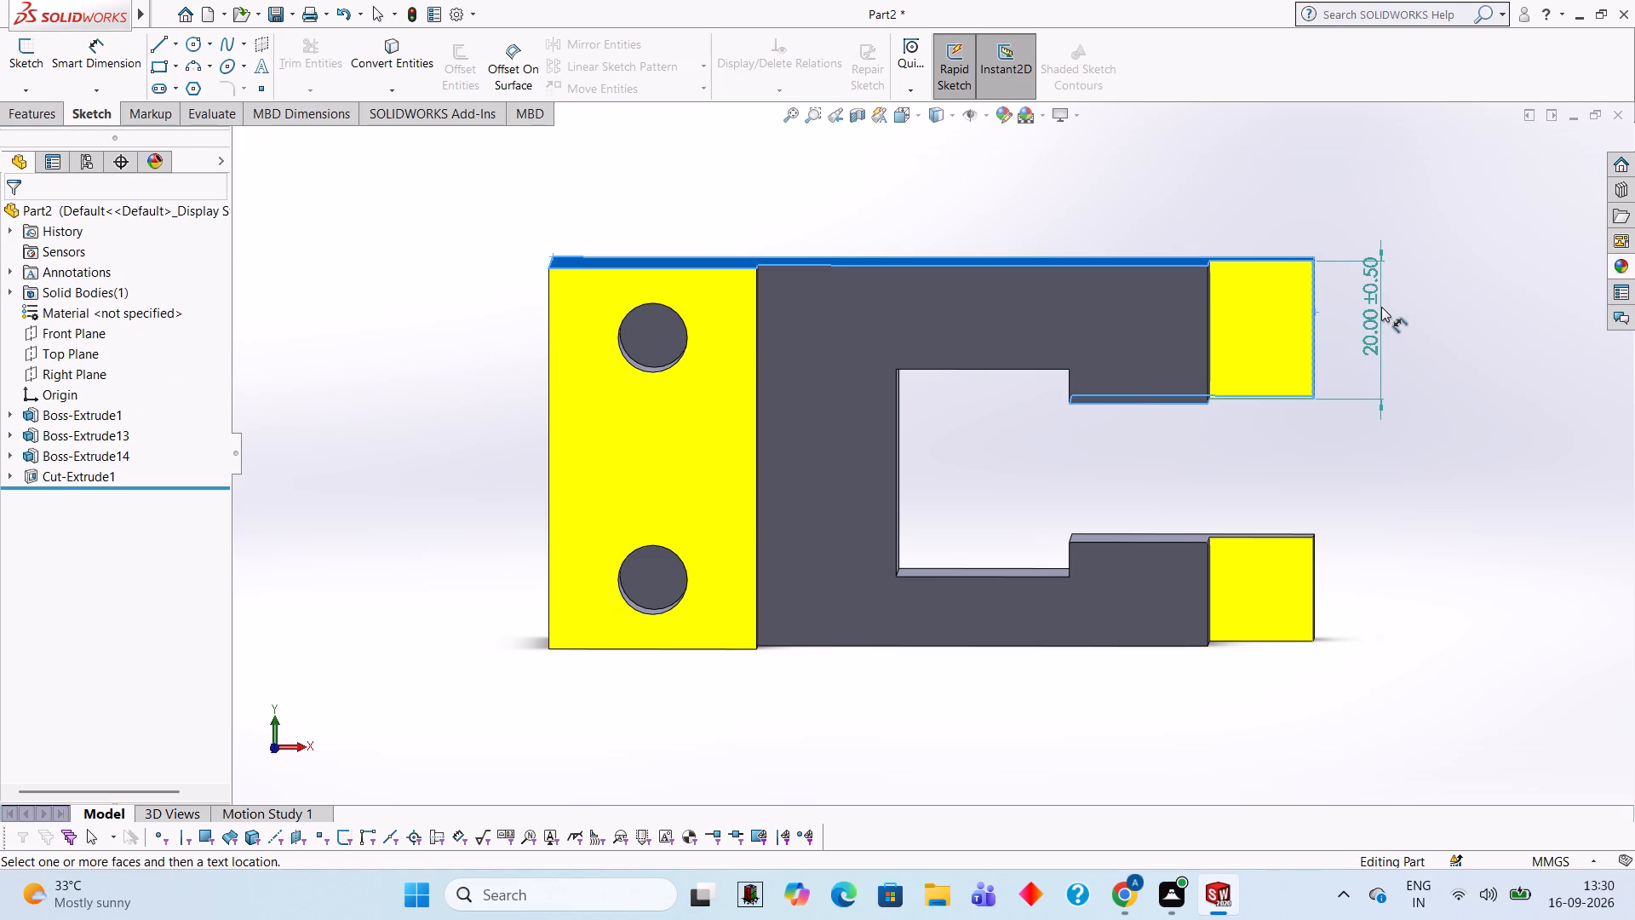
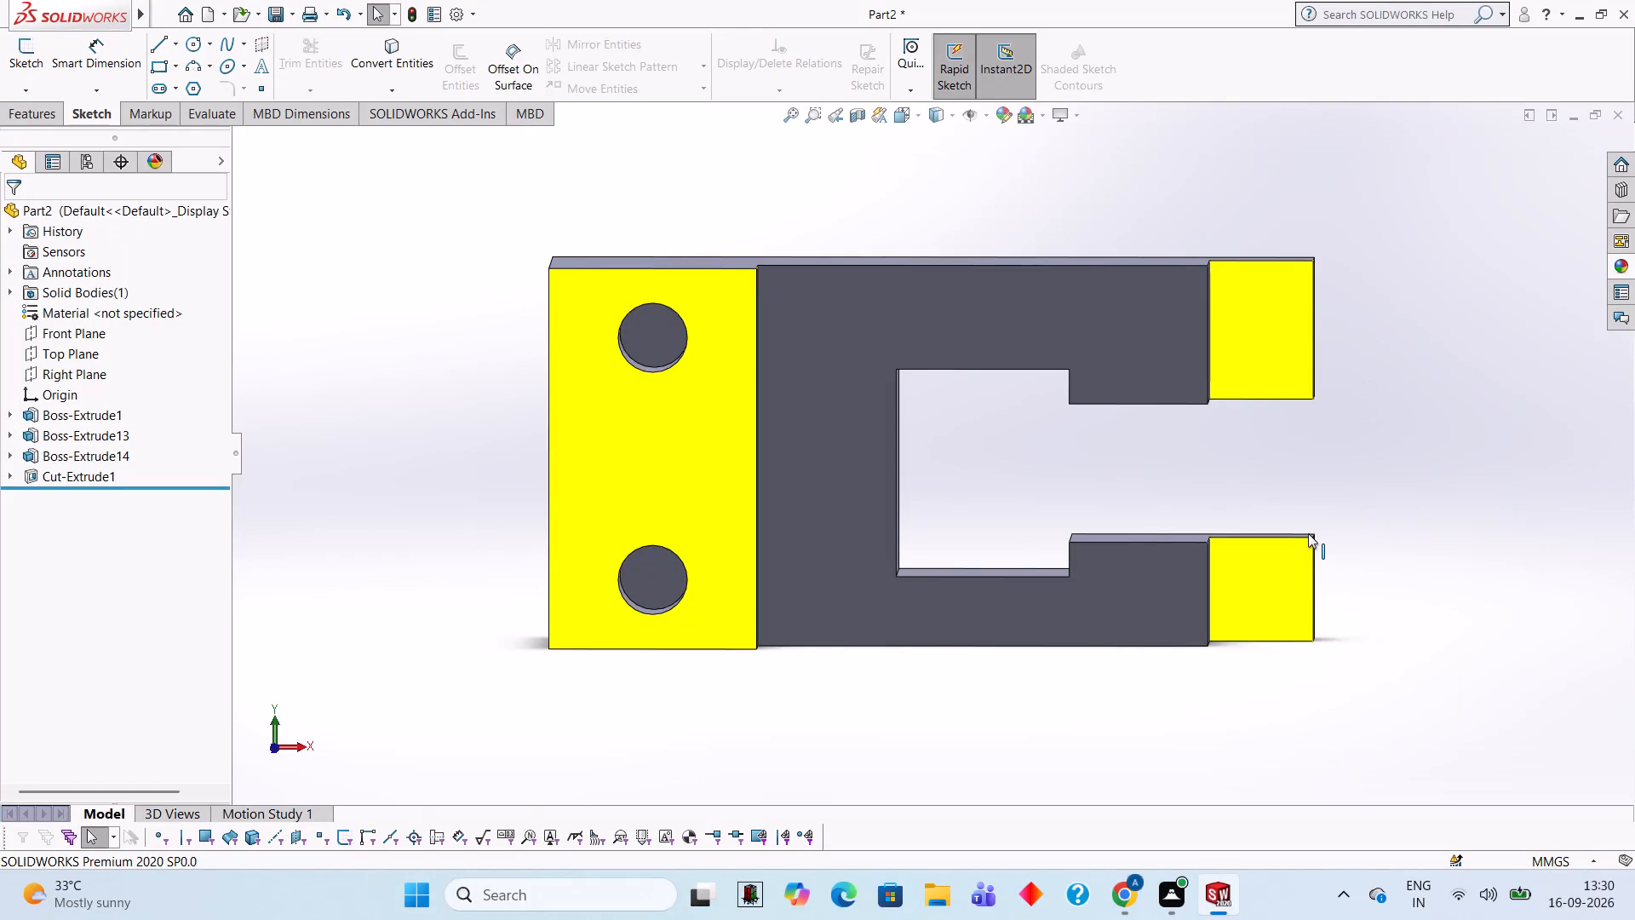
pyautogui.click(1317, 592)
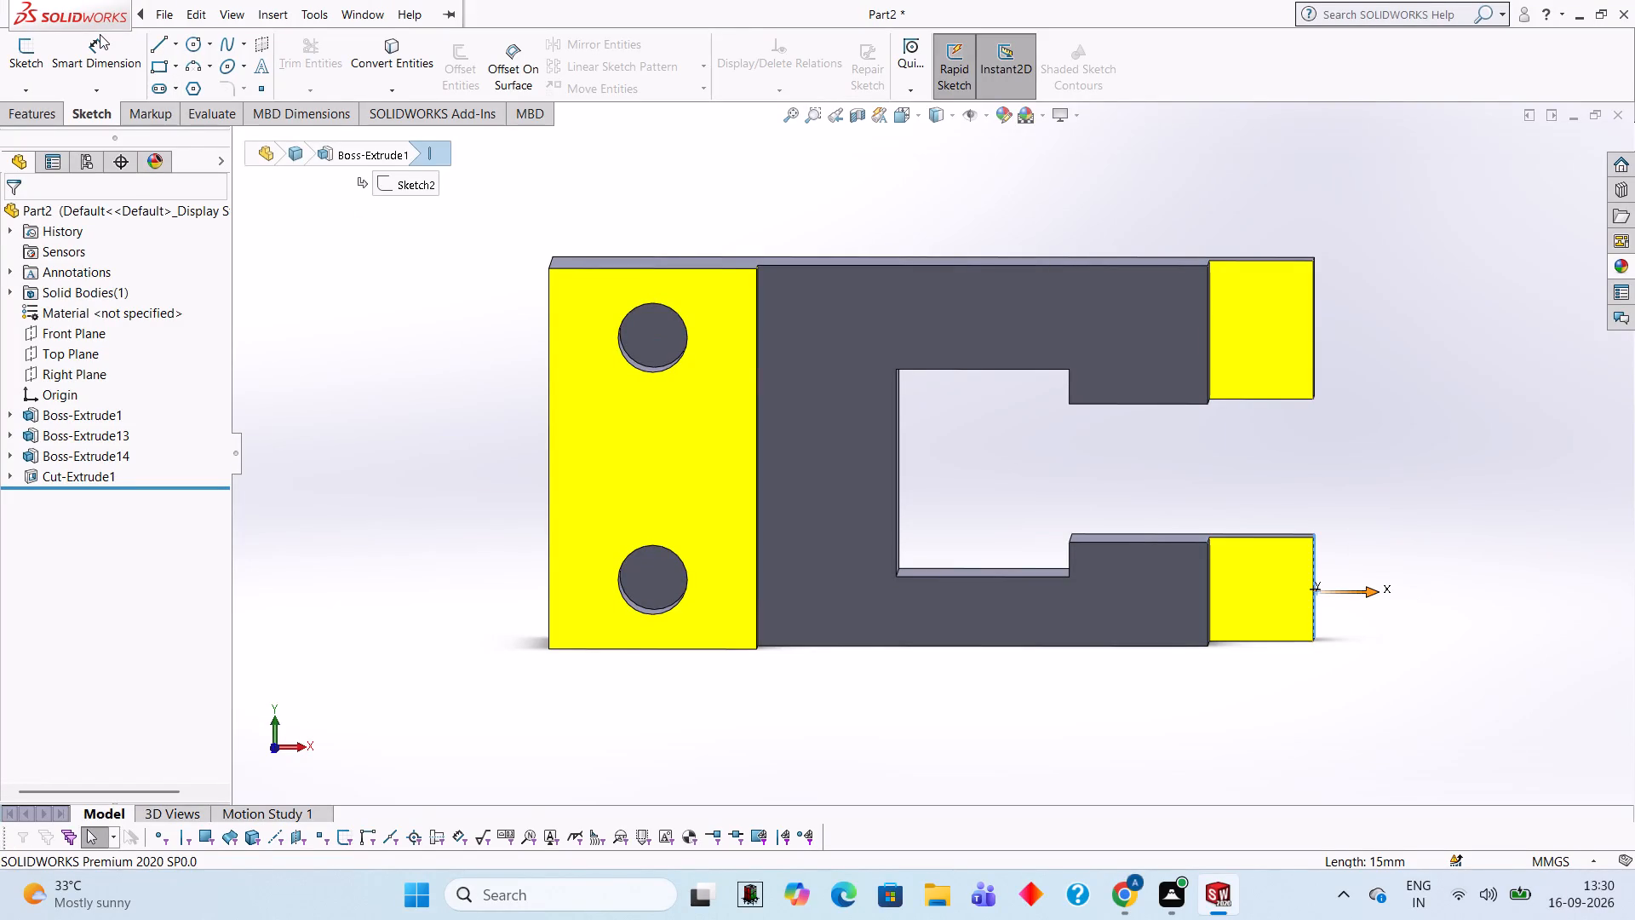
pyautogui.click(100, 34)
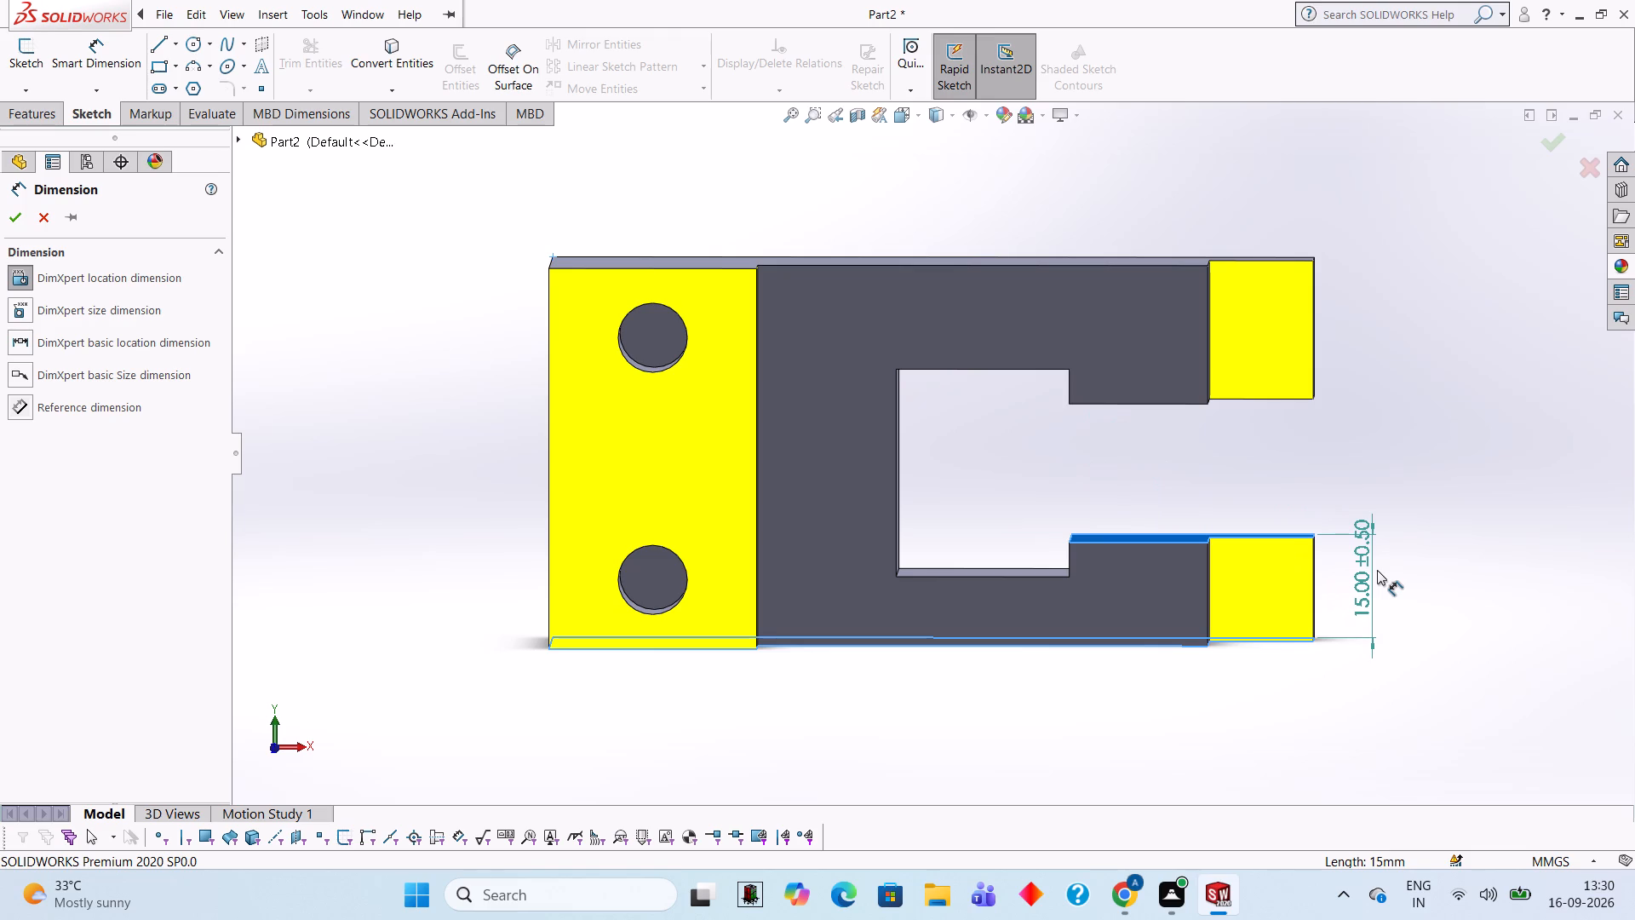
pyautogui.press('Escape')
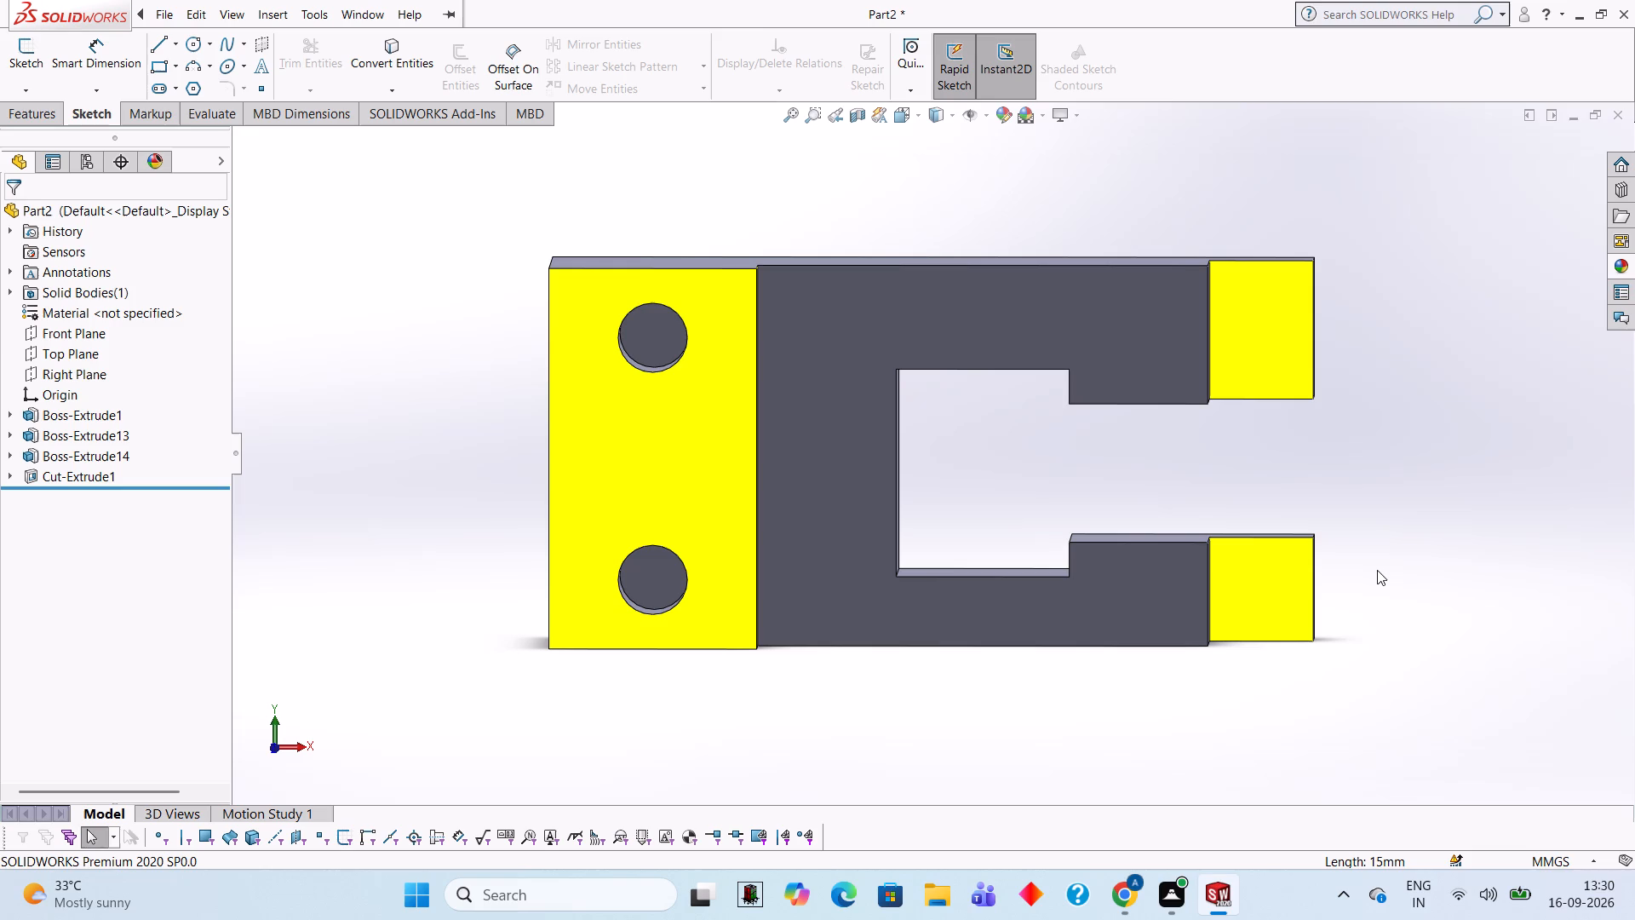
# Undo the yellow appearances and the two-hole cut, going back to the holes' sketch.
pyautogui.hotkey('ctrl', 'z')
pyautogui.hotkey('ctrl', 'z')
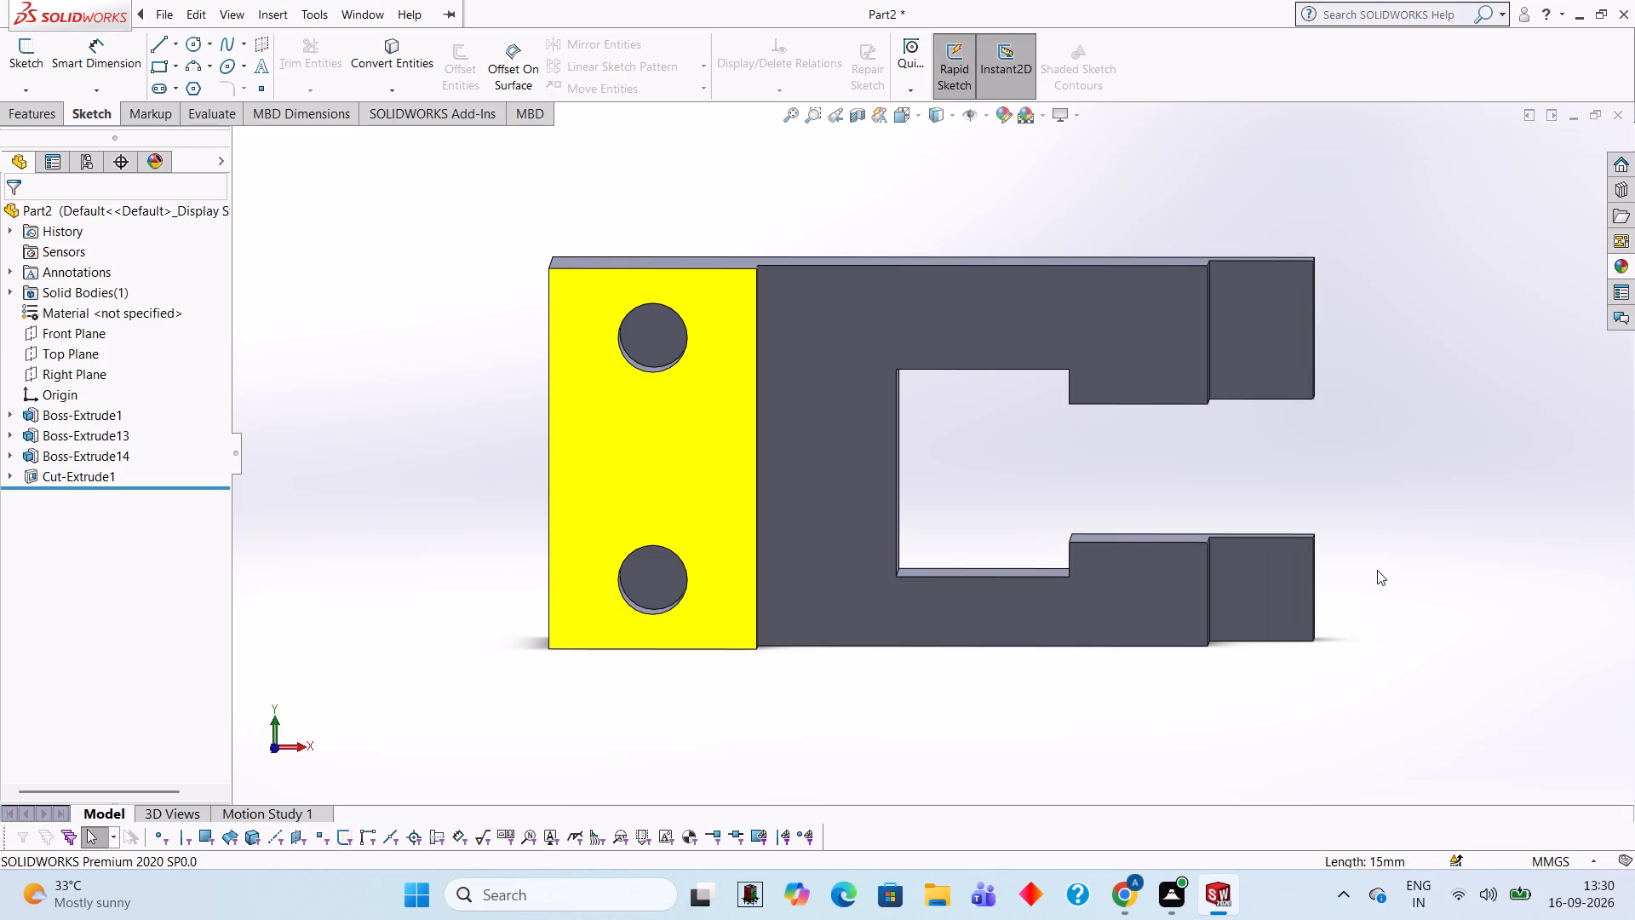
pyautogui.hotkey('ctrl', 'z')
pyautogui.hotkey('ctrl', 'z')
pyautogui.hotkey('ctrl', 'z')
pyautogui.hotkey('ctrl', 'z')
pyautogui.hotkey('ctrl', 'z')
pyautogui.hotkey('ctrl', 'z')
pyautogui.hotkey('ctrl', 'z')
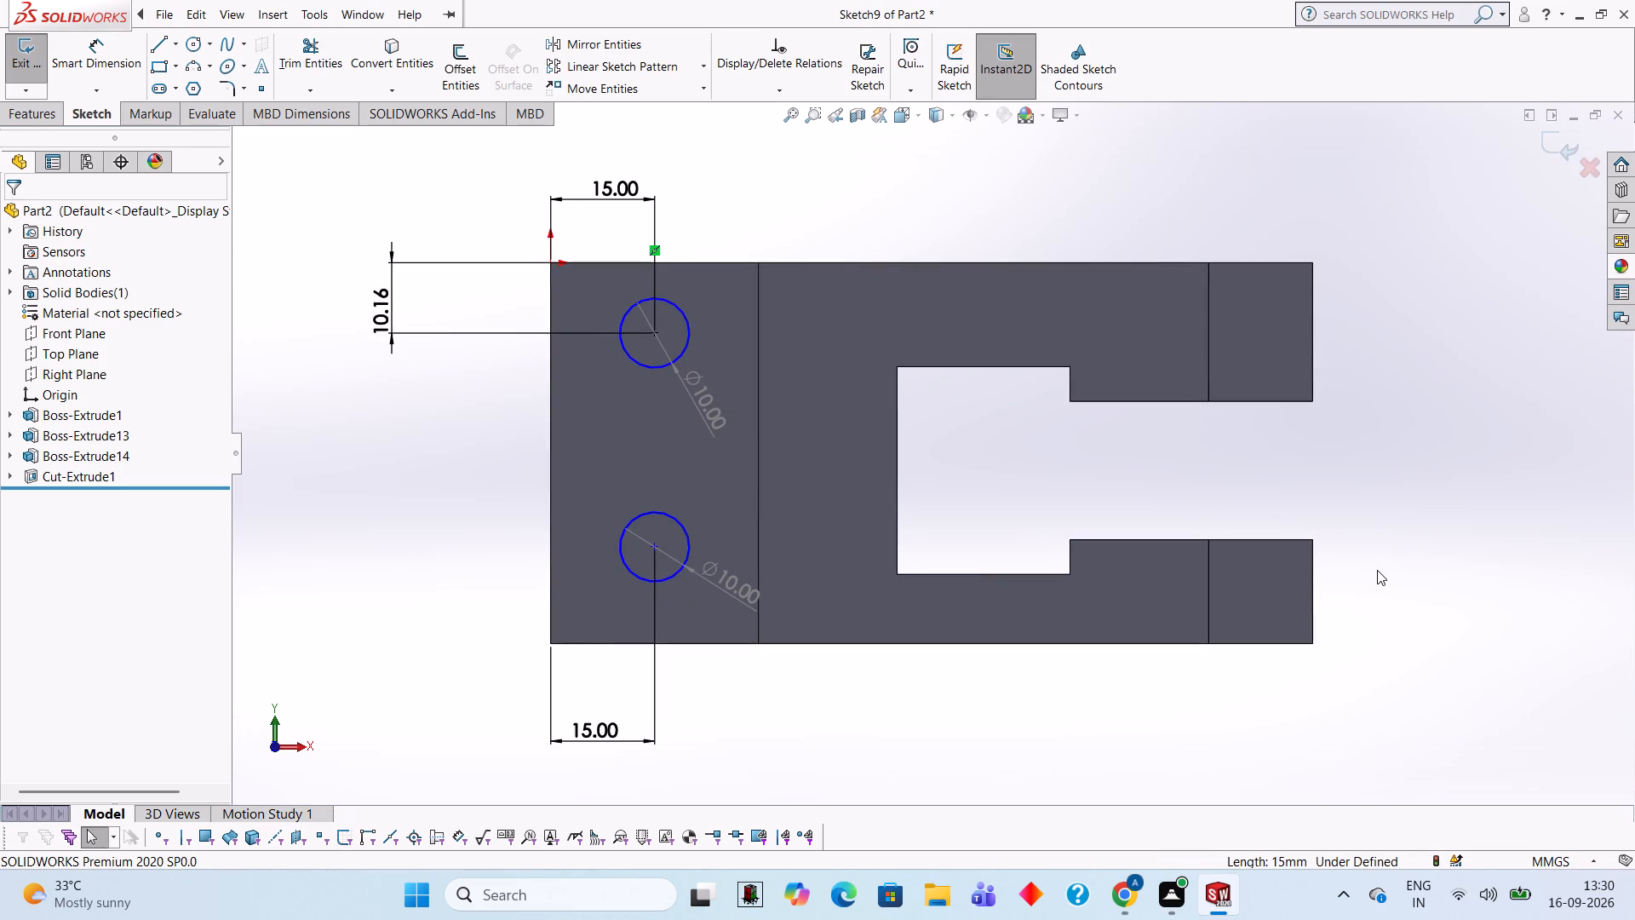
# Undo the two hole circles with their dimensions and go back to the sketch of the slotted middle section.
pyautogui.hotkey('ctrl', 'z')
pyautogui.hotkey('ctrl', 'z')
pyautogui.hotkey('ctrl', 'z')
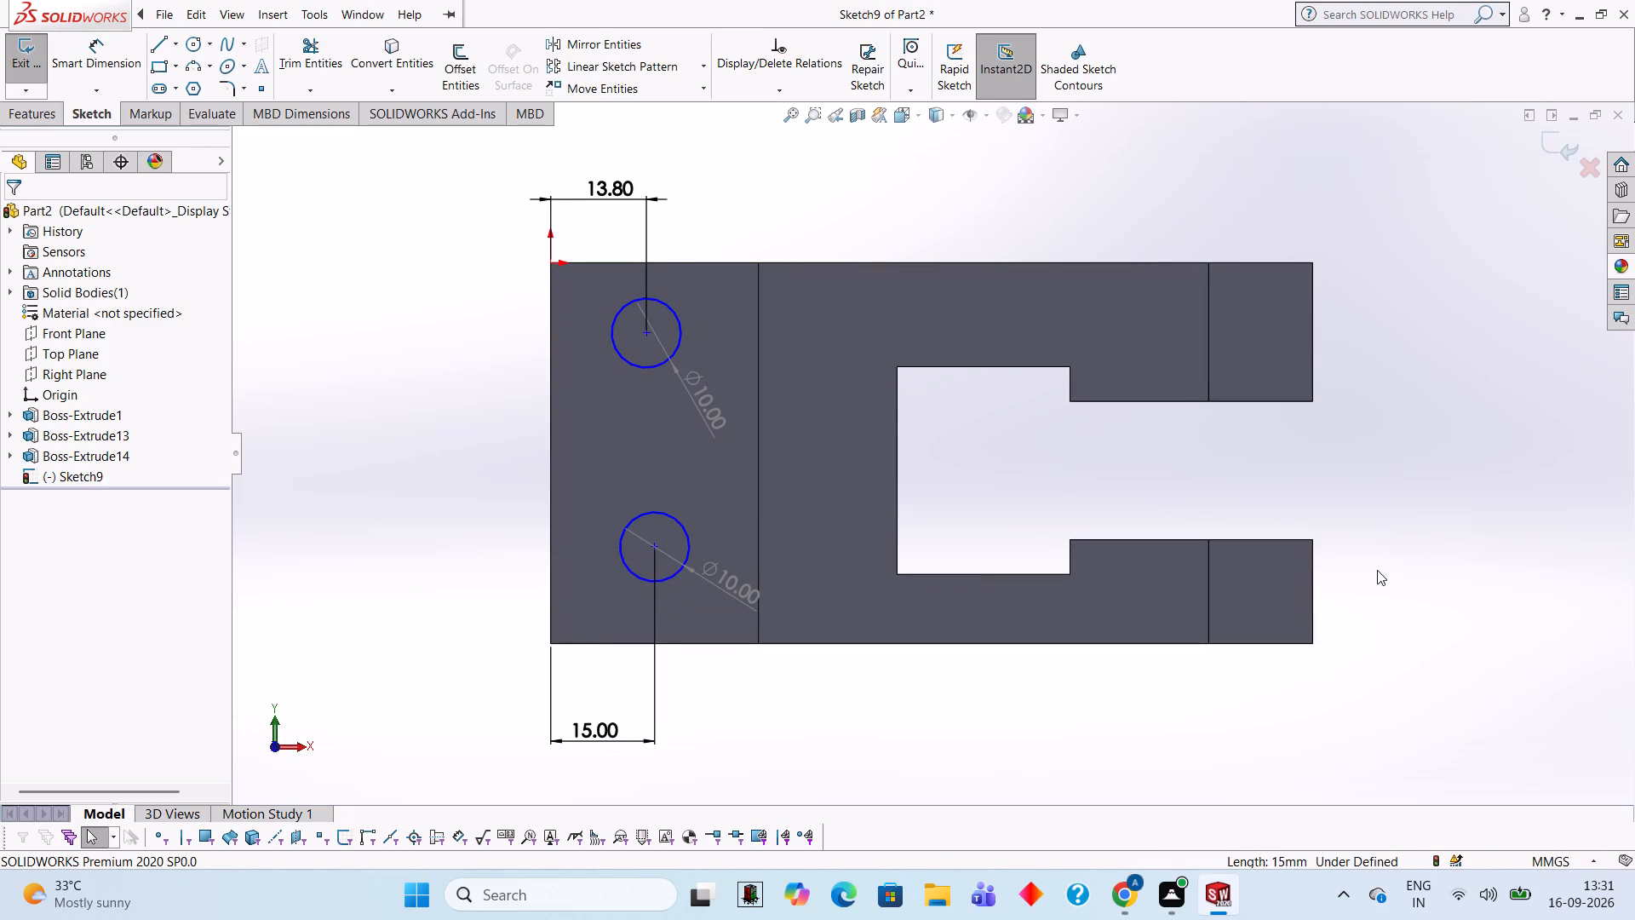
pyautogui.hotkey('ctrl', 'z')
pyautogui.hotkey('ctrl', 'z')
pyautogui.hotkey('ctrl', 'z')
pyautogui.hotkey('ctrl', 'z')
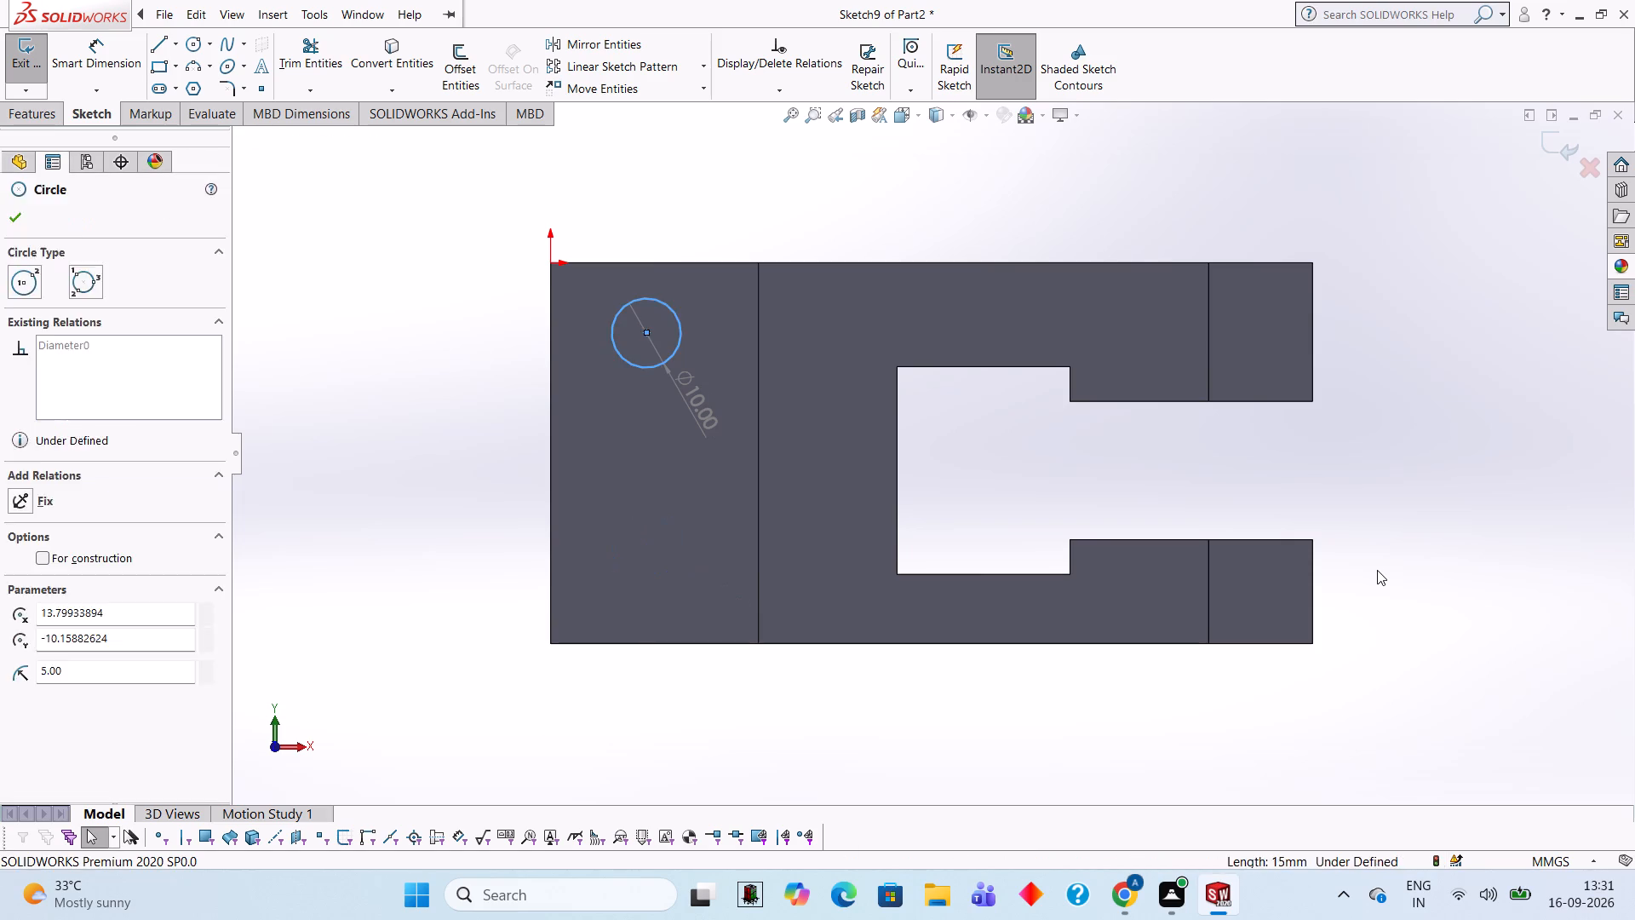
pyautogui.hotkey('ctrl', 'z')
pyautogui.hotkey('ctrl', 'z')
pyautogui.hotkey('ctrl', 'z')
pyautogui.hotkey('ctrl', 'z')
pyautogui.hotkey('ctrl', 'z')
pyautogui.hotkey('ctrl', 'z')
pyautogui.hotkey('ctrl', 'z')
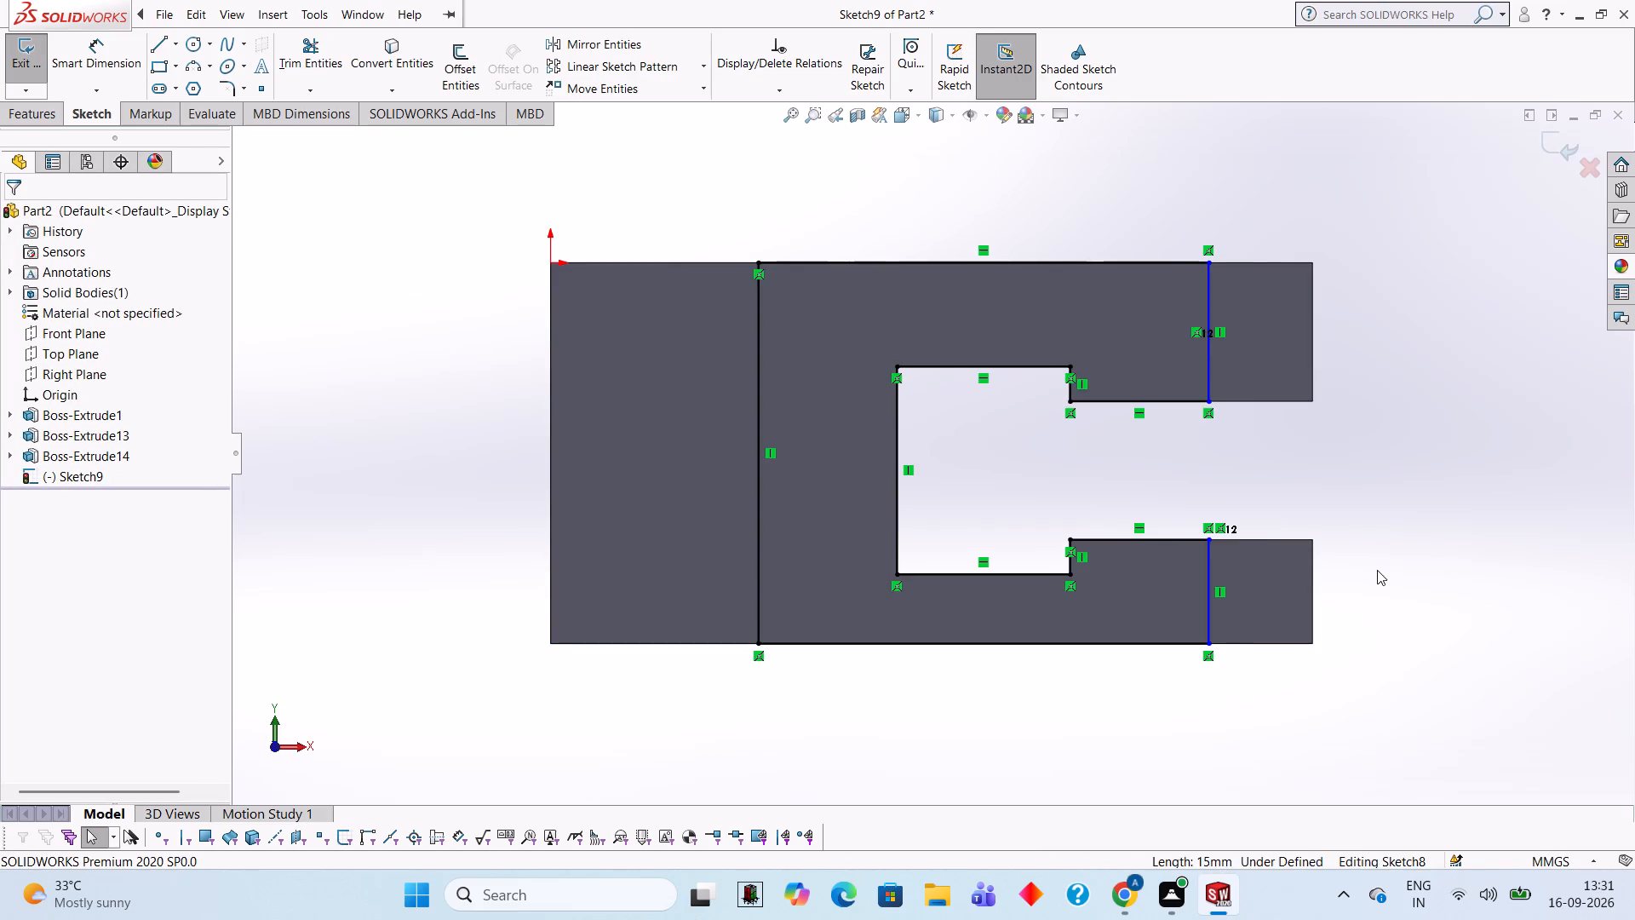
# Undo the slotted middle section's extrusion and its sketch outline, leaving only the base and the end block.
pyautogui.hotkey('ctrl', 'z')
pyautogui.hotkey('ctrl', 'z')
pyautogui.hotkey('ctrl', 'z')
pyautogui.hotkey('ctrl', 'z')
pyautogui.hotkey('ctrl', 'z')
pyautogui.hotkey('ctrl', 'z')
pyautogui.hotkey('ctrl', 'z')
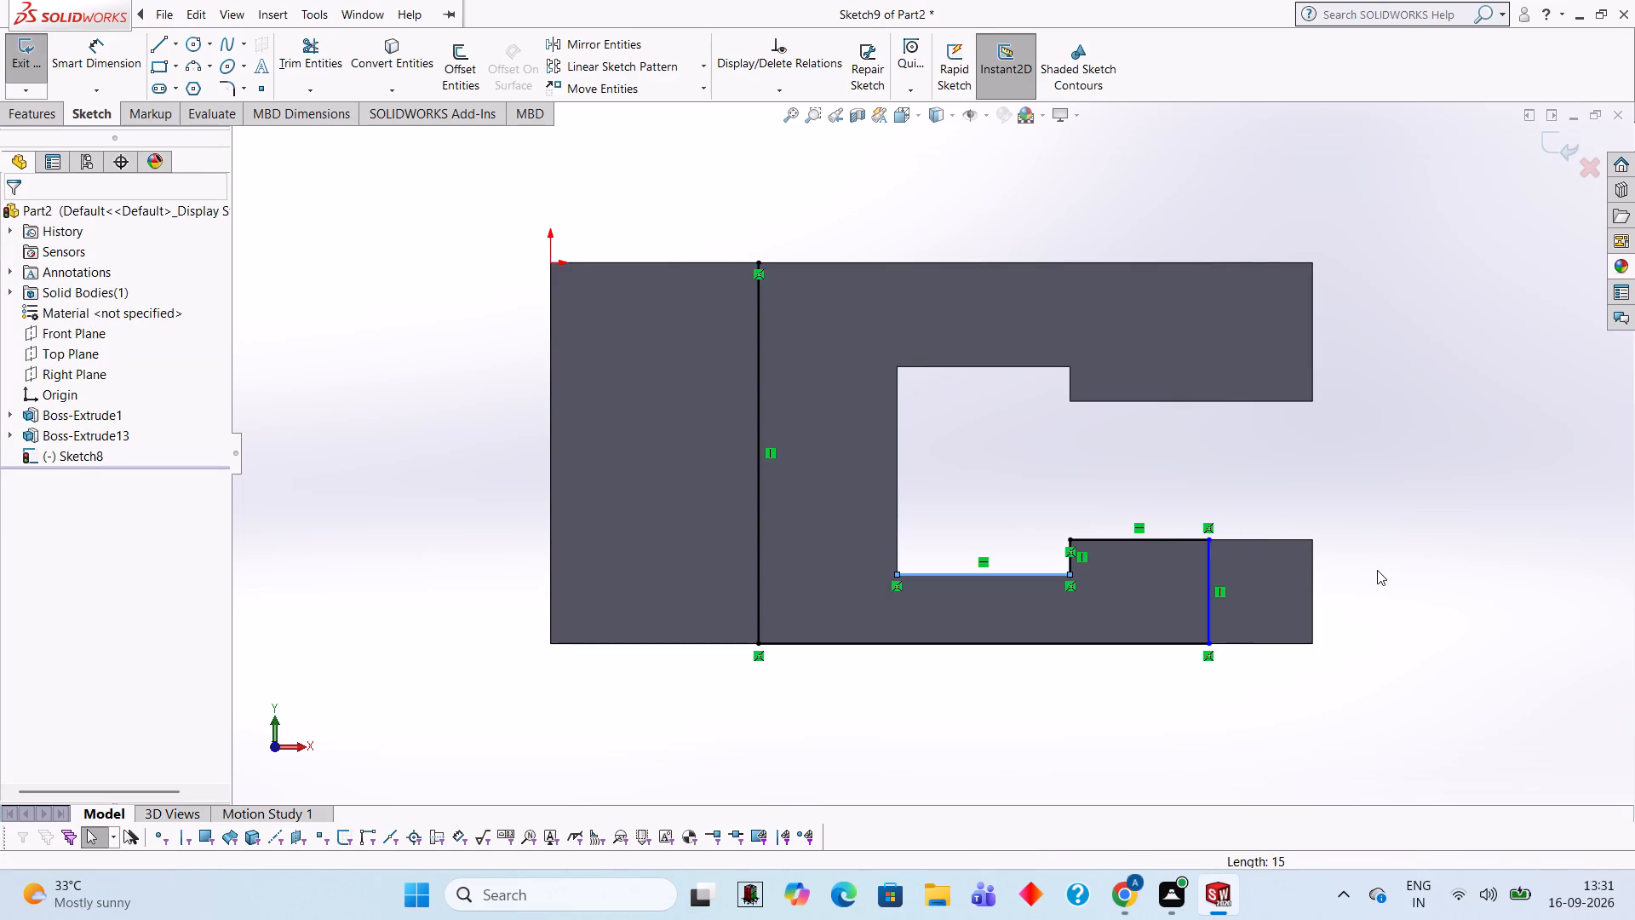
pyautogui.hotkey('ctrl', 'z')
pyautogui.hotkey('ctrl', 'z')
pyautogui.hotkey('ctrl', 'z')
pyautogui.hotkey('ctrl', 'z')
pyautogui.hotkey('ctrl', 'z')
pyautogui.hotkey('ctrl', 'z')
pyautogui.hotkey('ctrl', 'z')
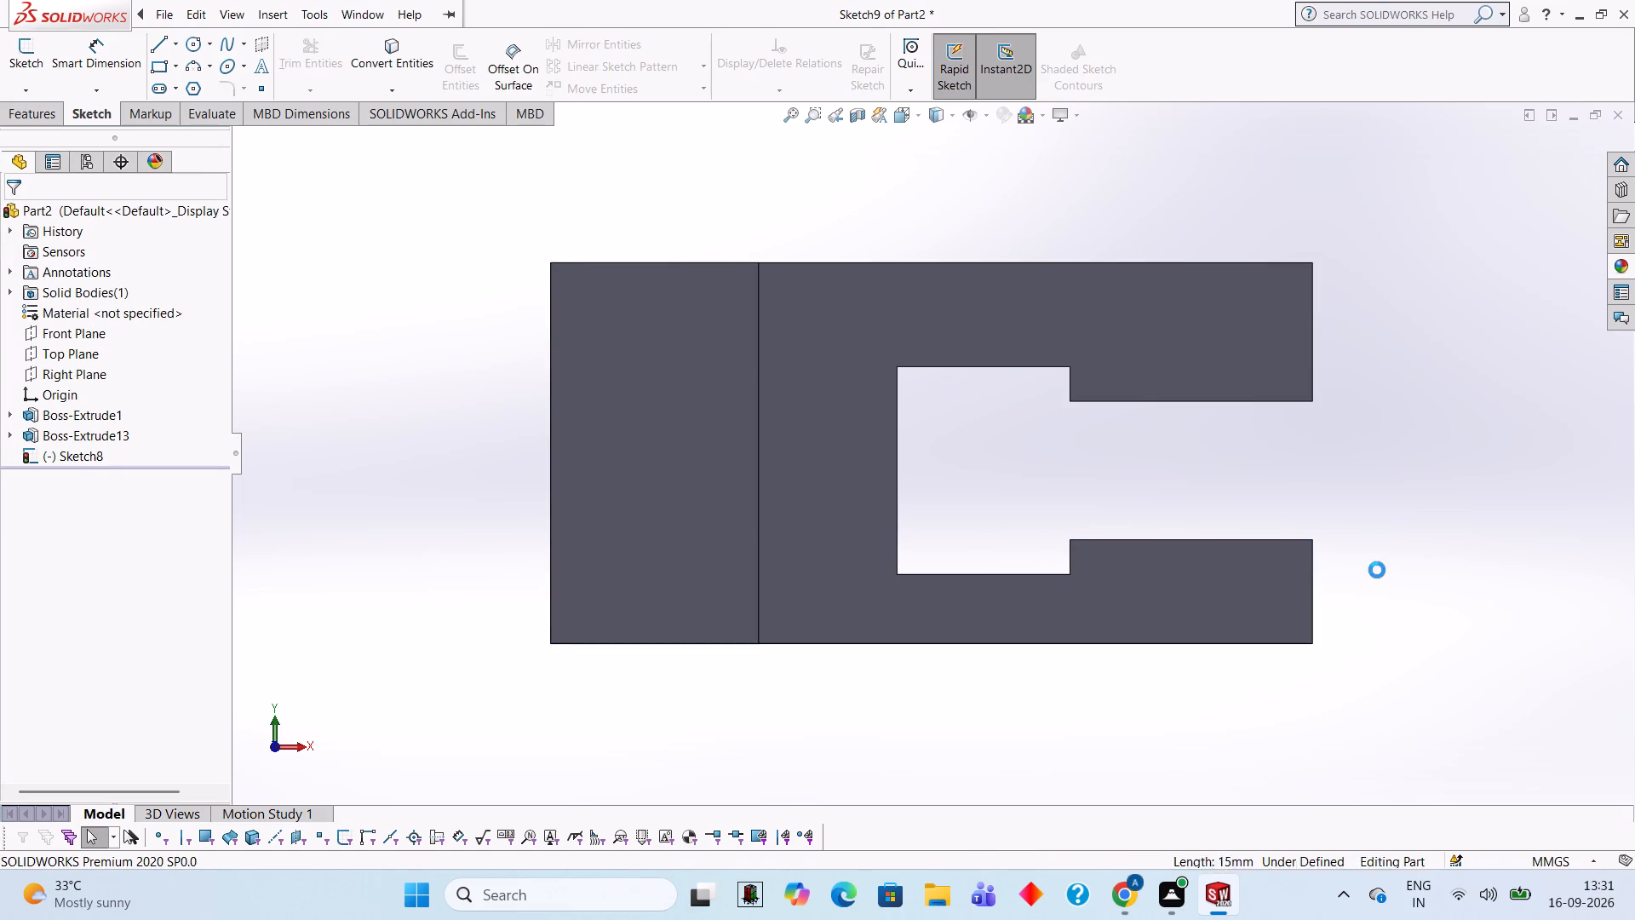
# Undo the end block and the base extrusion, going back to the base's slotted outline sketch.
pyautogui.hotkey('ctrl', 'z')
pyautogui.hotkey('ctrl', 'z')
pyautogui.hotkey('ctrl', 'z')
pyautogui.hotkey('ctrl', 'z')
pyautogui.hotkey('ctrl', 'z')
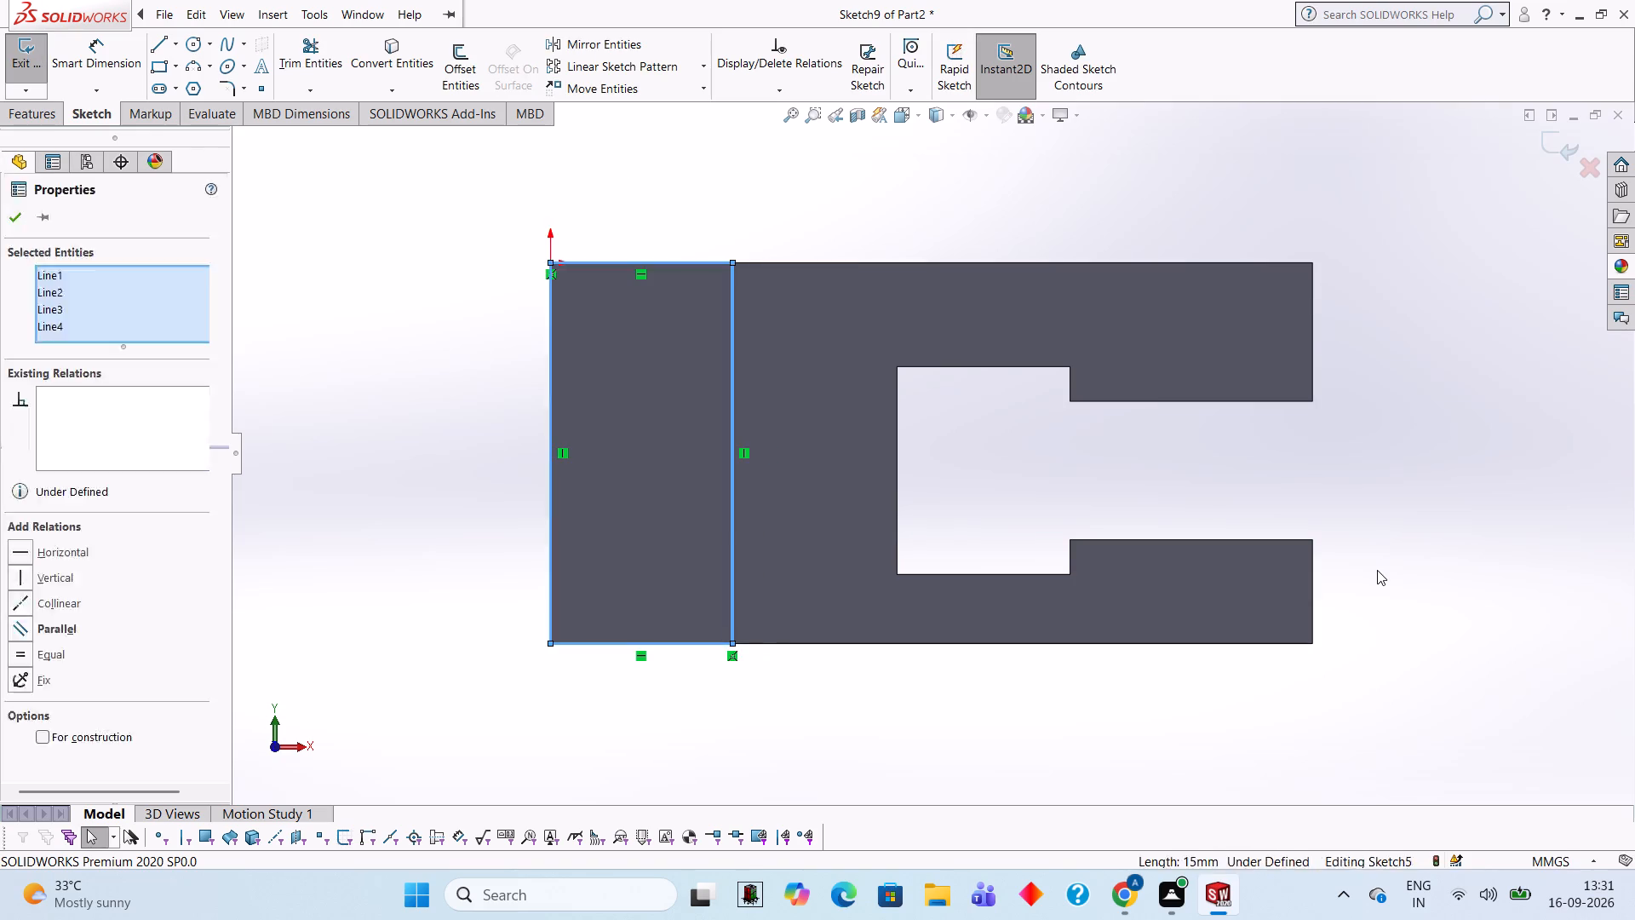
pyautogui.hotkey('ctrl', 'z')
pyautogui.hotkey('ctrl', 'z')
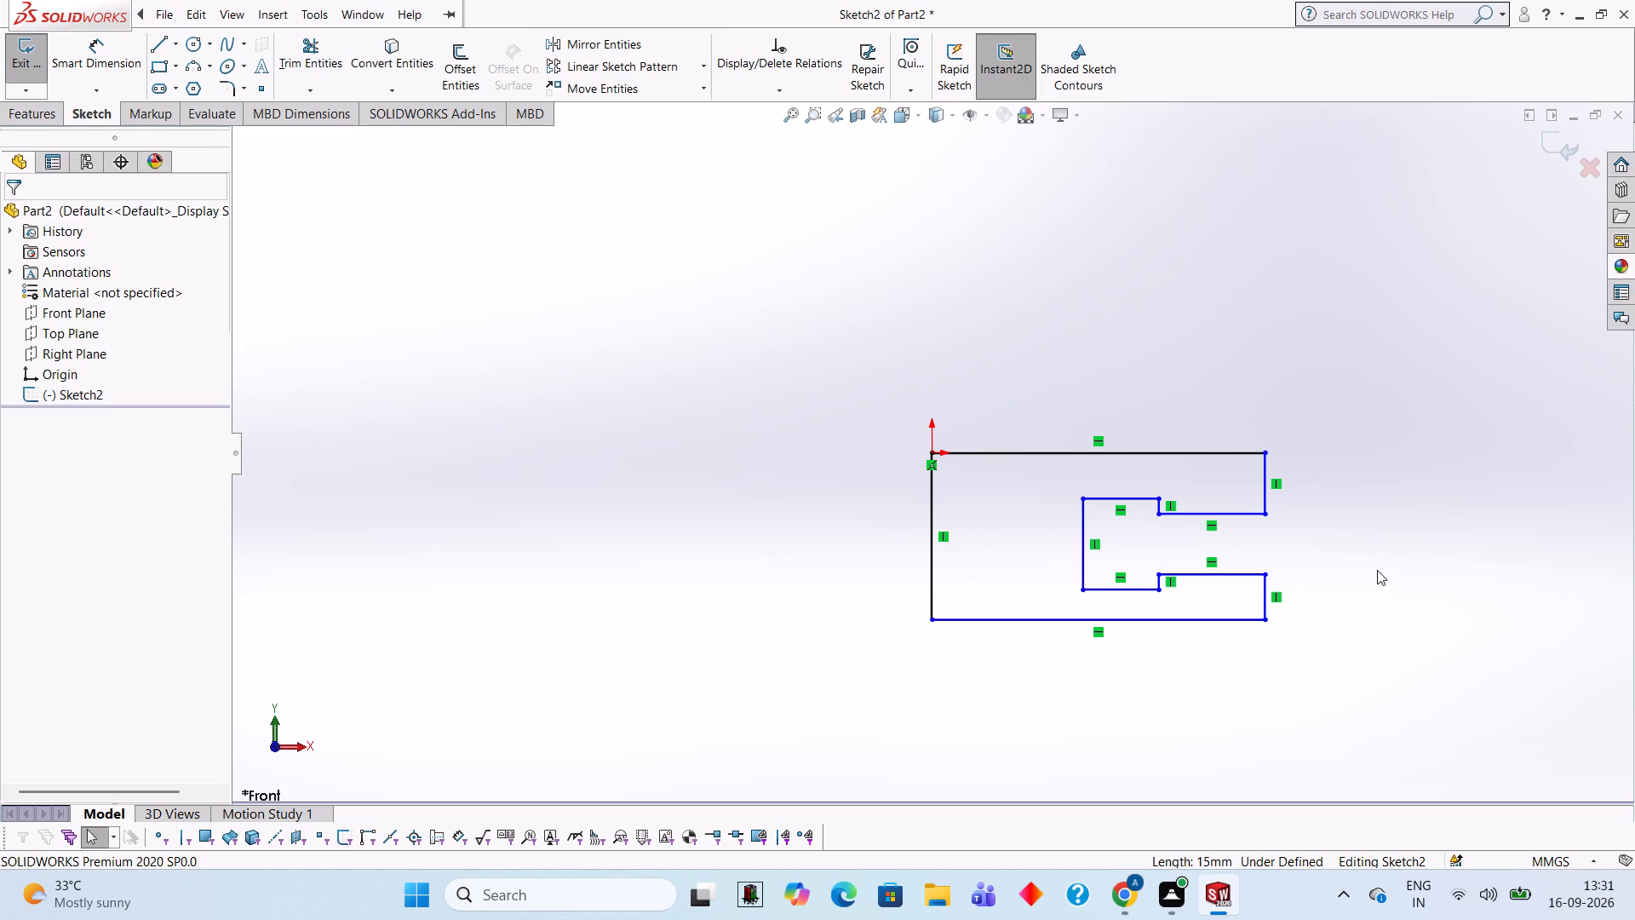
# Undo the base outline's latest lines back to the slot's upper 25 mm horizontal line.
pyautogui.hotkey('ctrl', 'z')
pyautogui.hotkey('ctrl', 'z')
pyautogui.hotkey('ctrl', 'z')
pyautogui.hotkey('ctrl', 'z')
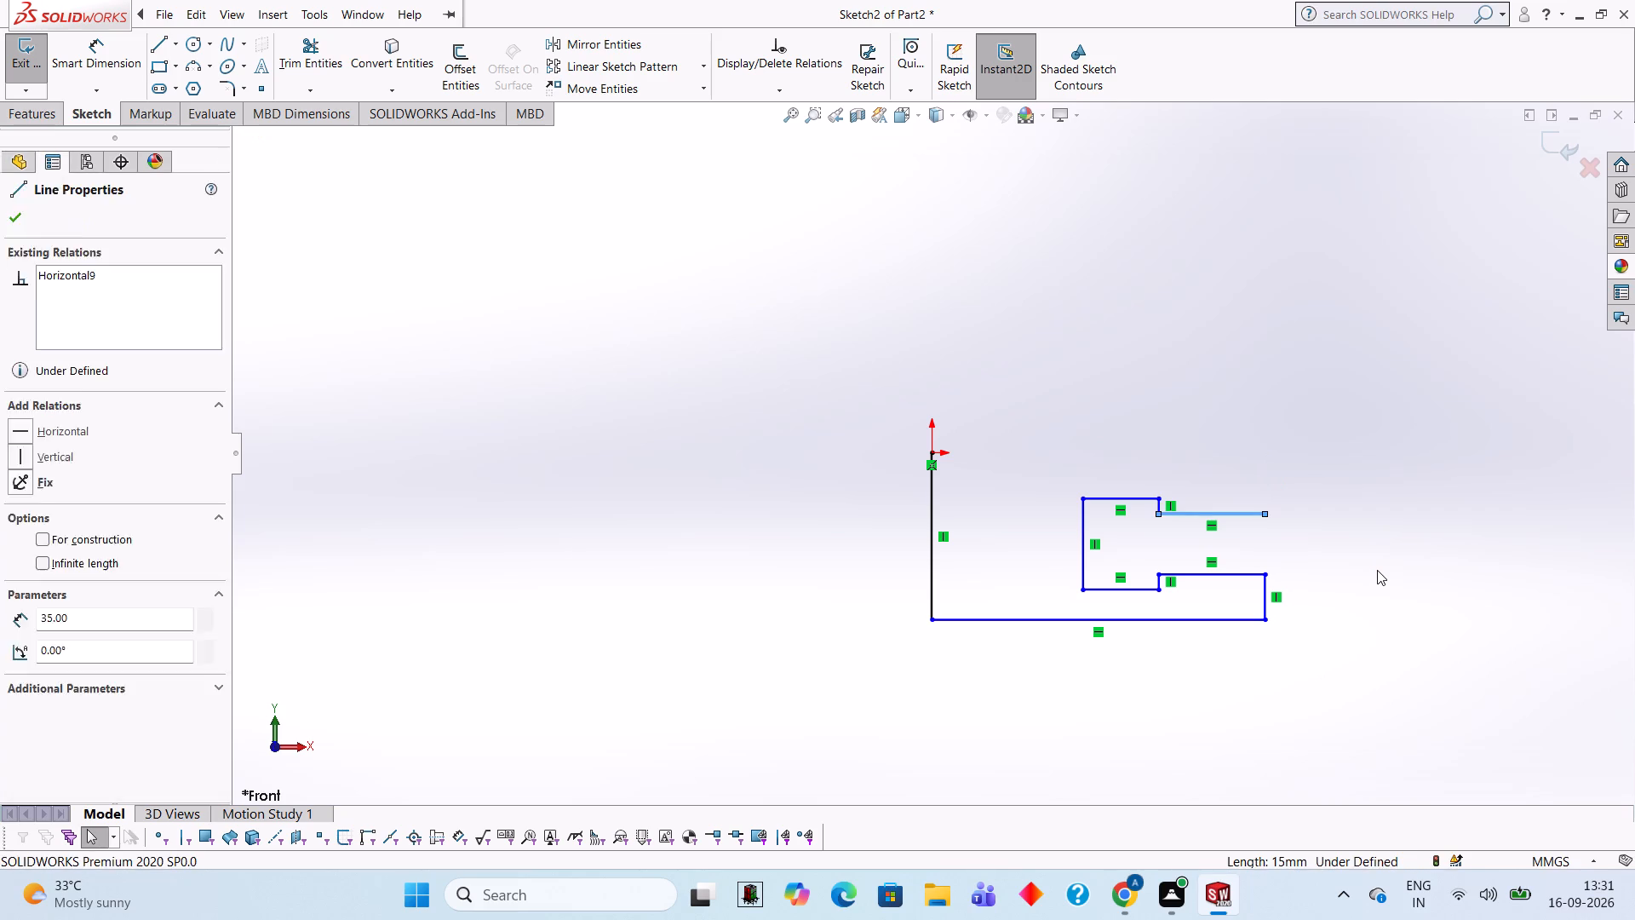
pyautogui.hotkey('ctrl', 'z')
pyautogui.hotkey('ctrl', 'z')
pyautogui.hotkey('ctrl', 'z')
pyautogui.hotkey('ctrl', 'z')
pyautogui.hotkey('ctrl', 'z')
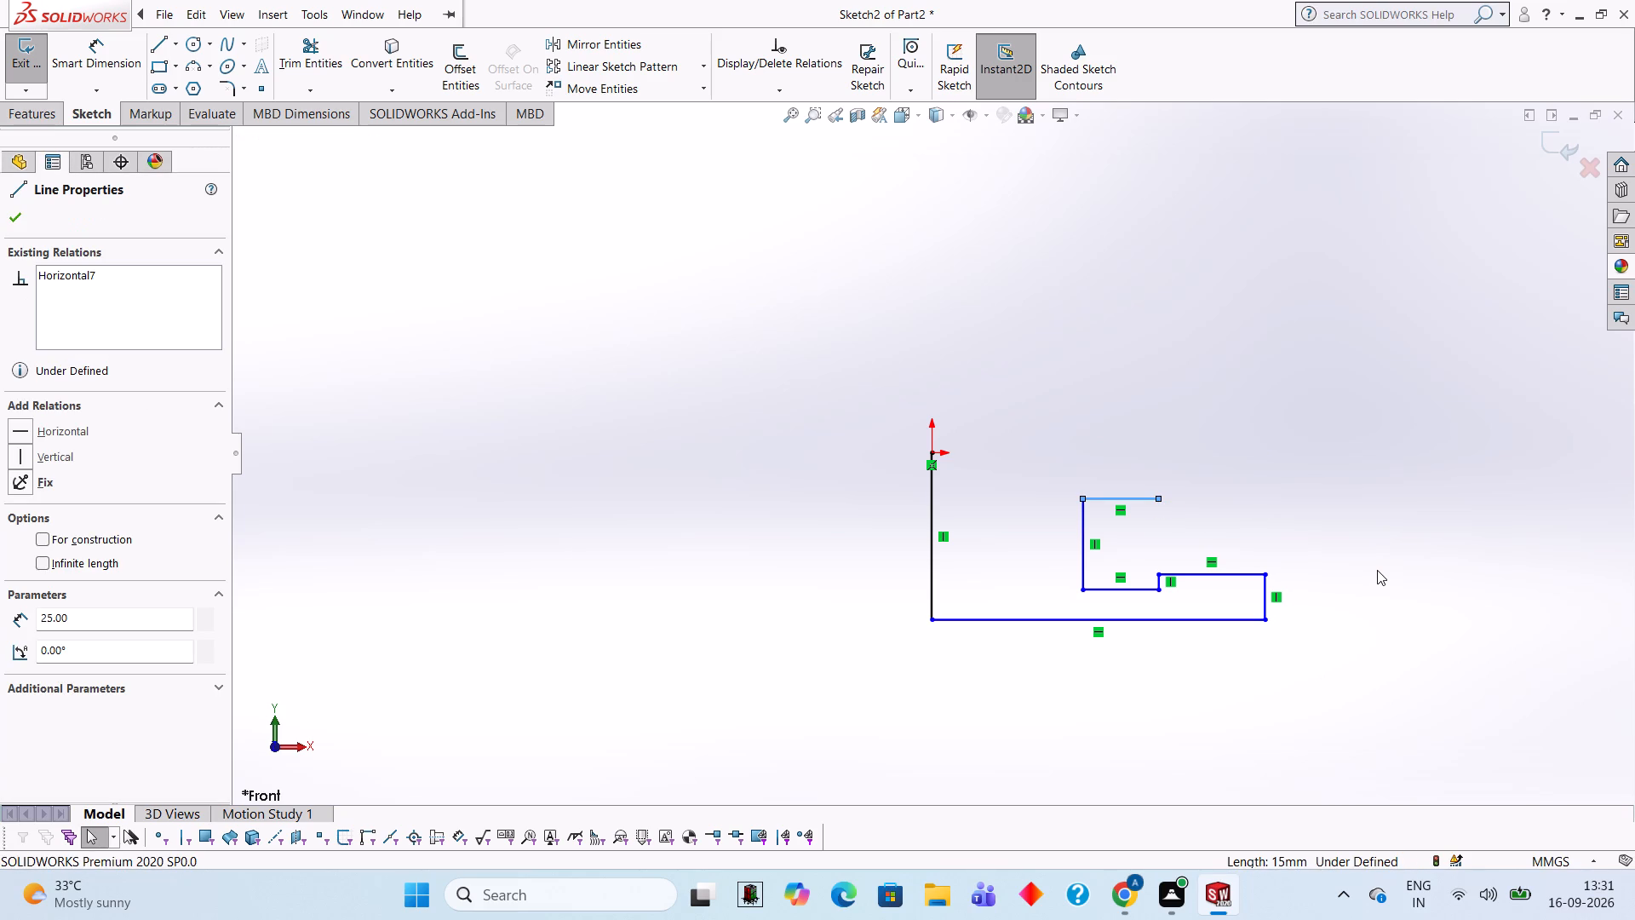
pyautogui.hotkey('ctrl', 'z')
pyautogui.press('Escape')
pyautogui.hotkey('ctrl', 'z')
pyautogui.hotkey('ctrl', 'z')
pyautogui.hotkey('ctrl', 'z')
pyautogui.hotkey('ctrl', 'z')
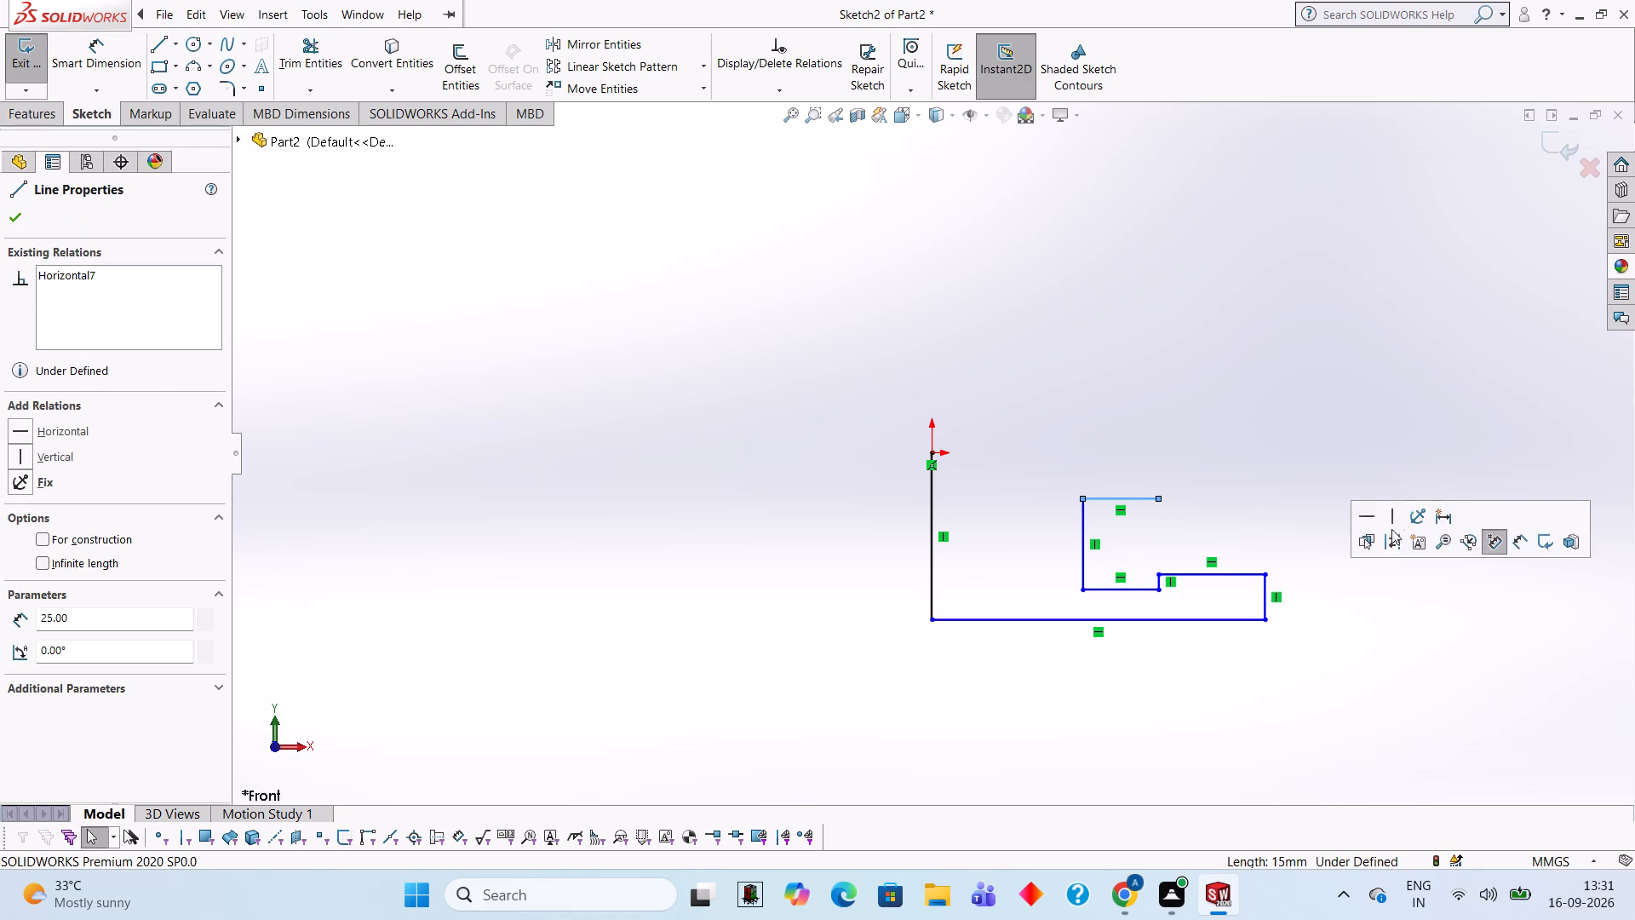
# Delete the remaining slot and lower-arm end lines, keeping only the base's left vertical and bottom horizontal lines.
pyautogui.click(1347, 290)
pyautogui.click(1129, 497)
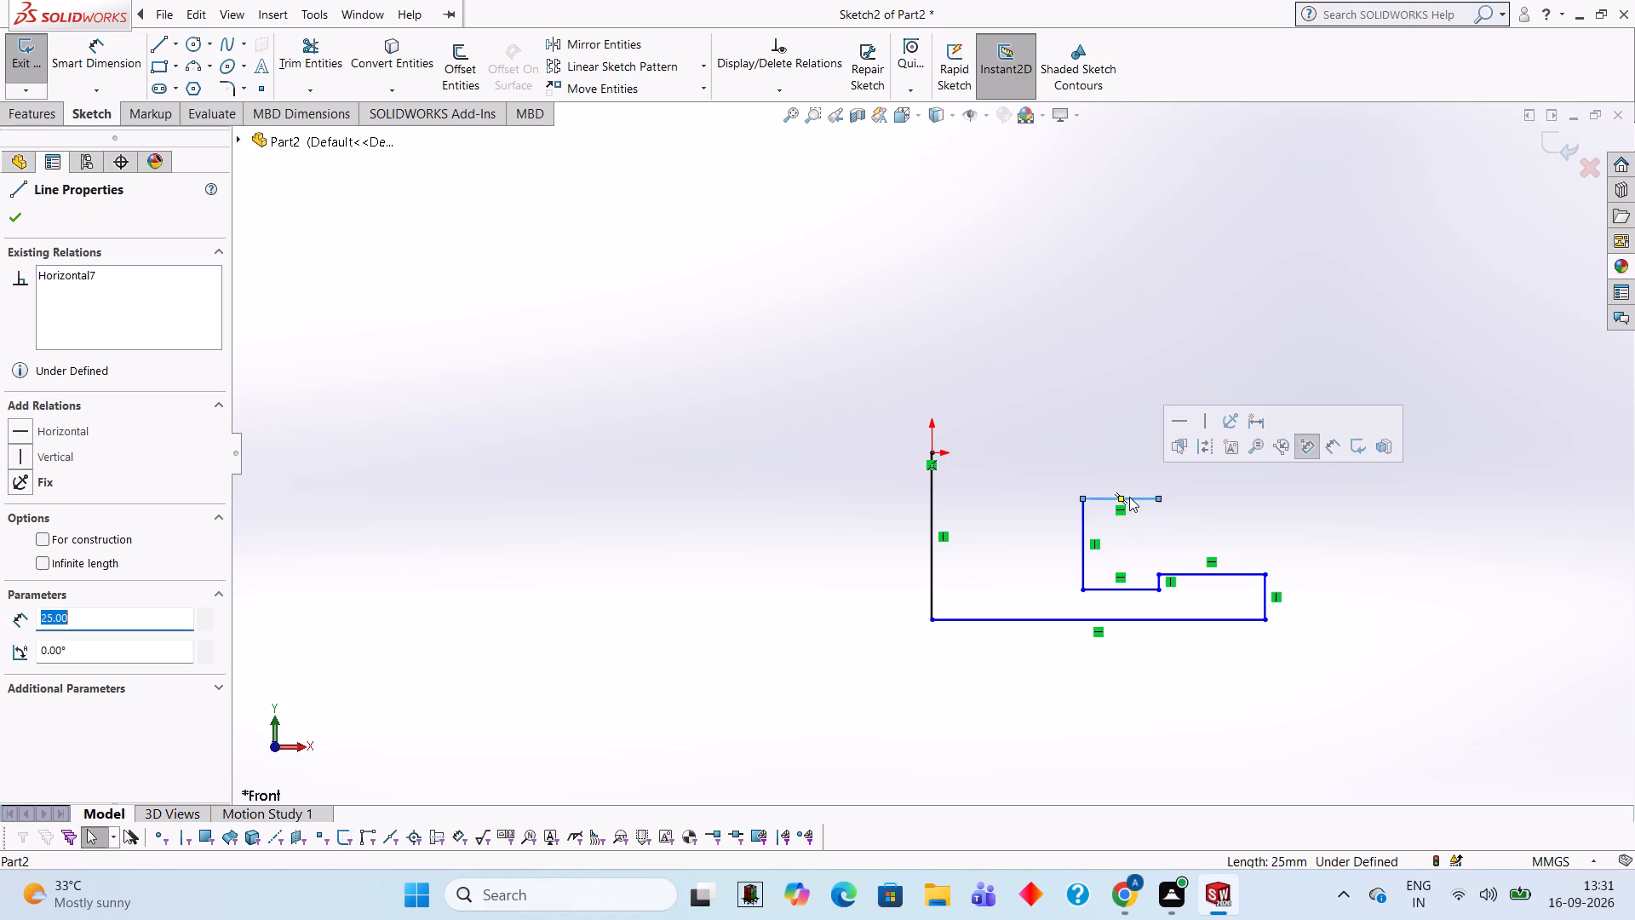
pyautogui.press('Delete')
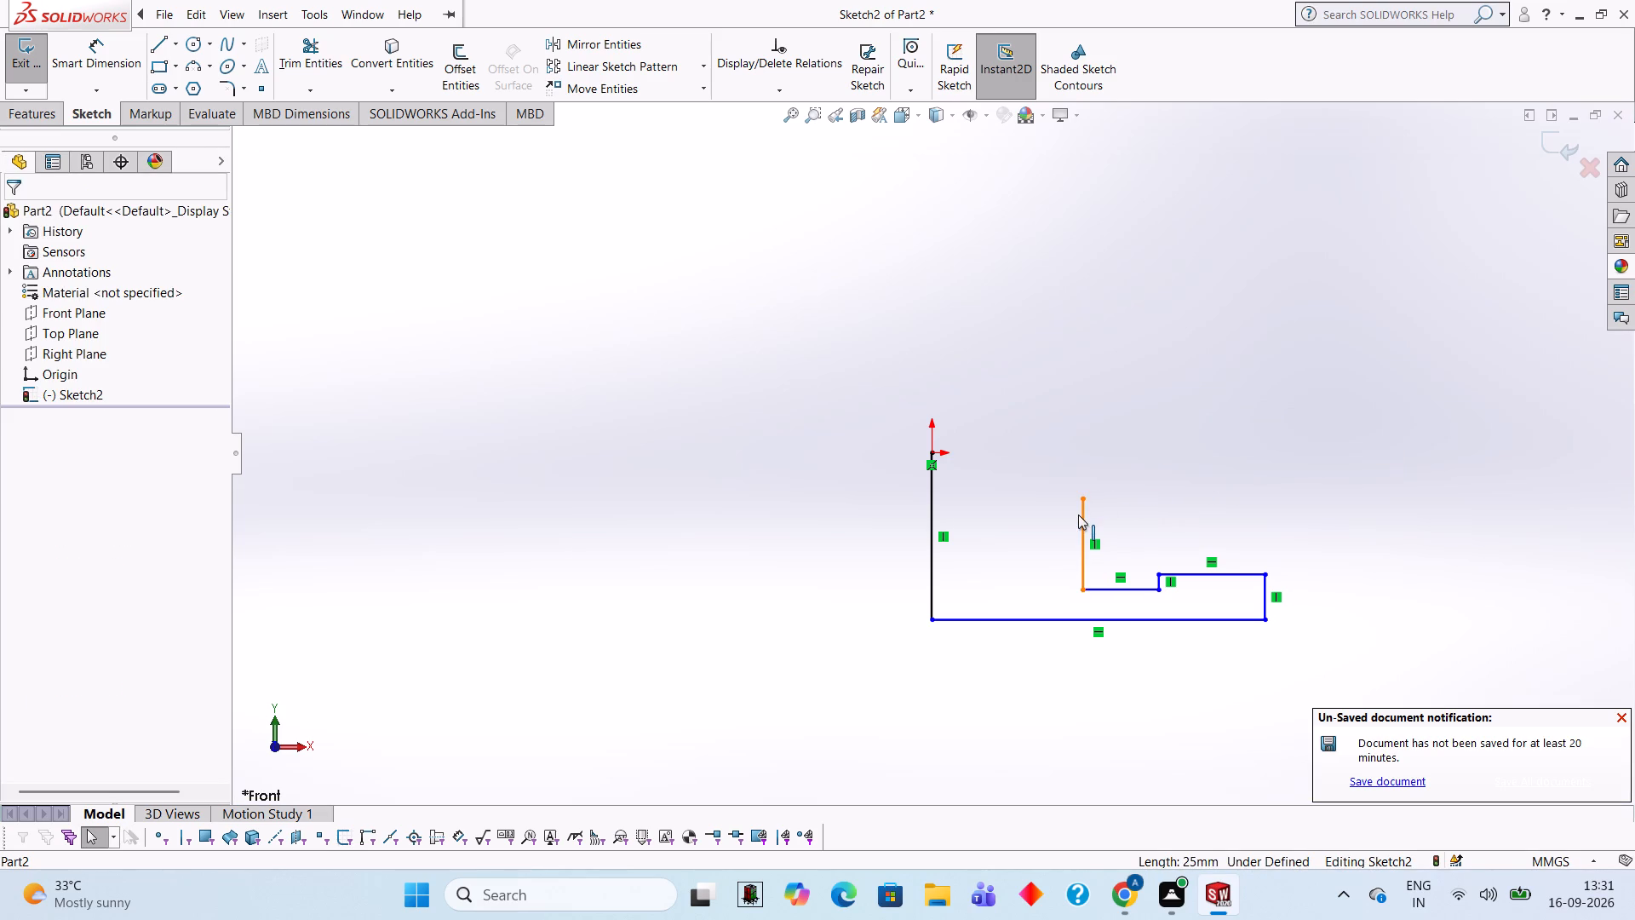
pyautogui.moveTo(1064, 487); pyautogui.dragTo(1219, 595)
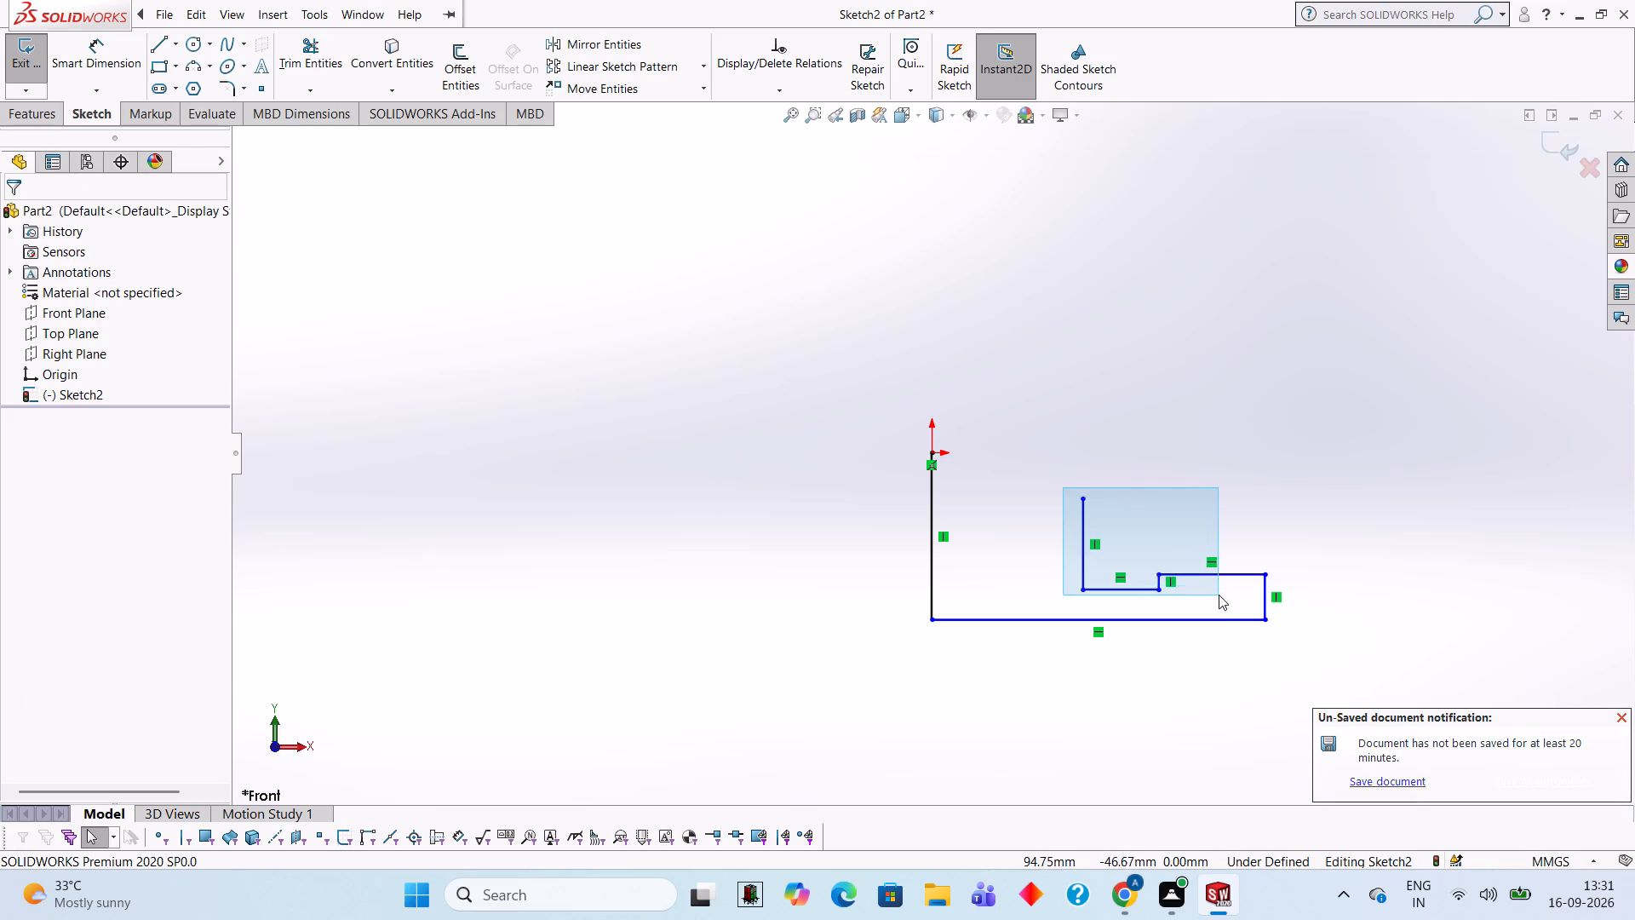
pyautogui.moveTo(1219, 595); pyautogui.dragTo(1231, 601)
pyautogui.press('Delete')
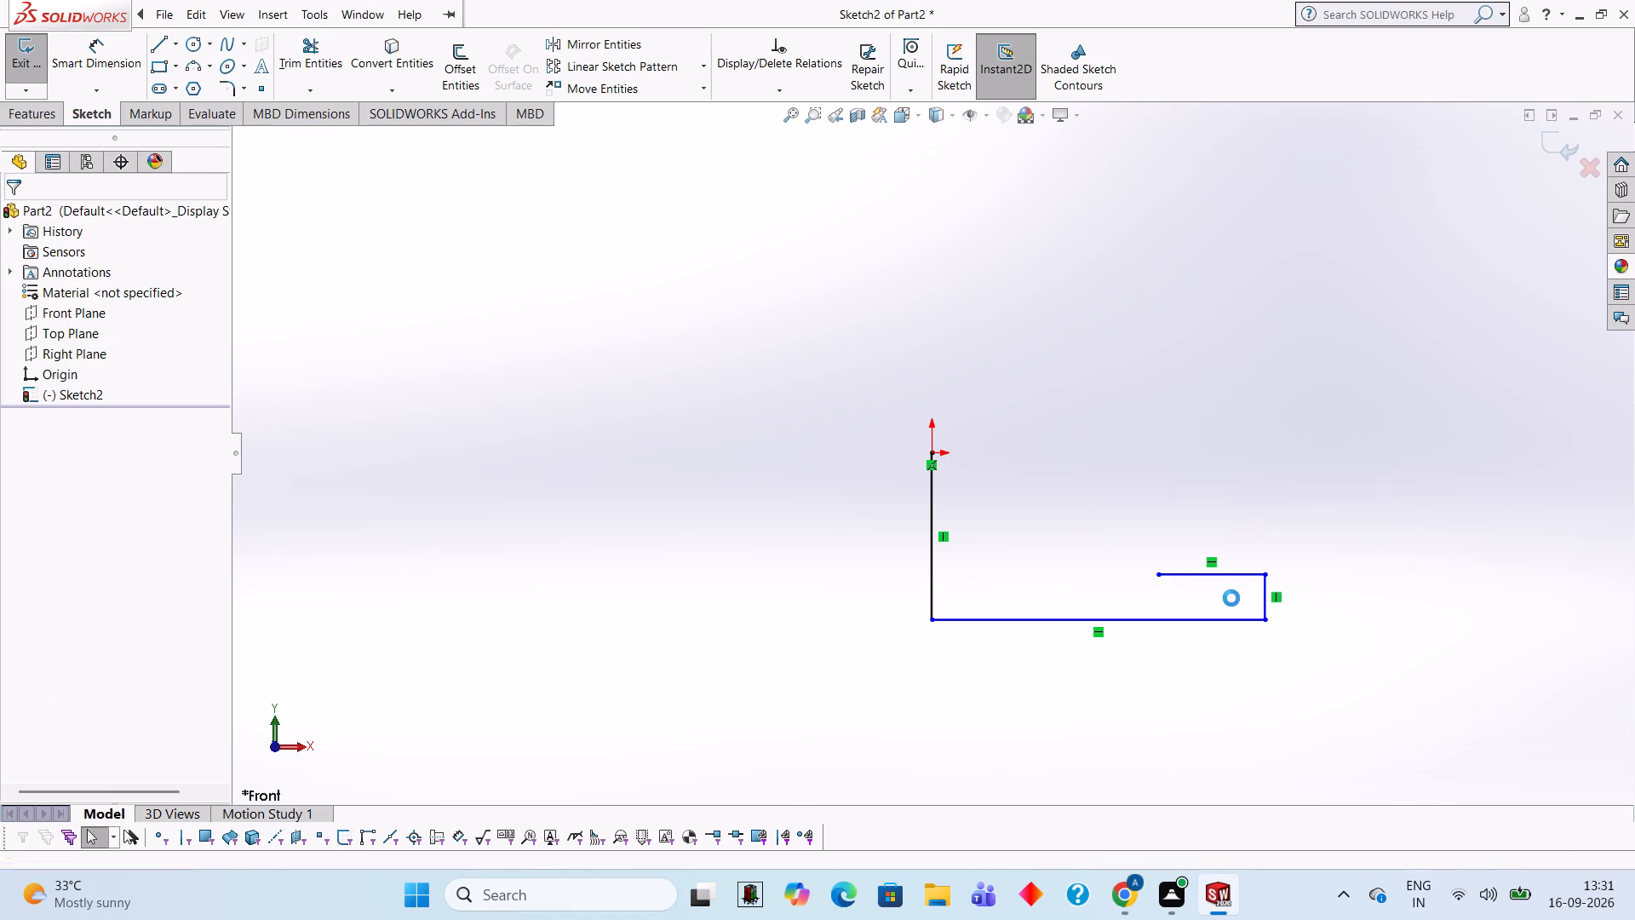
pyautogui.click(1249, 570)
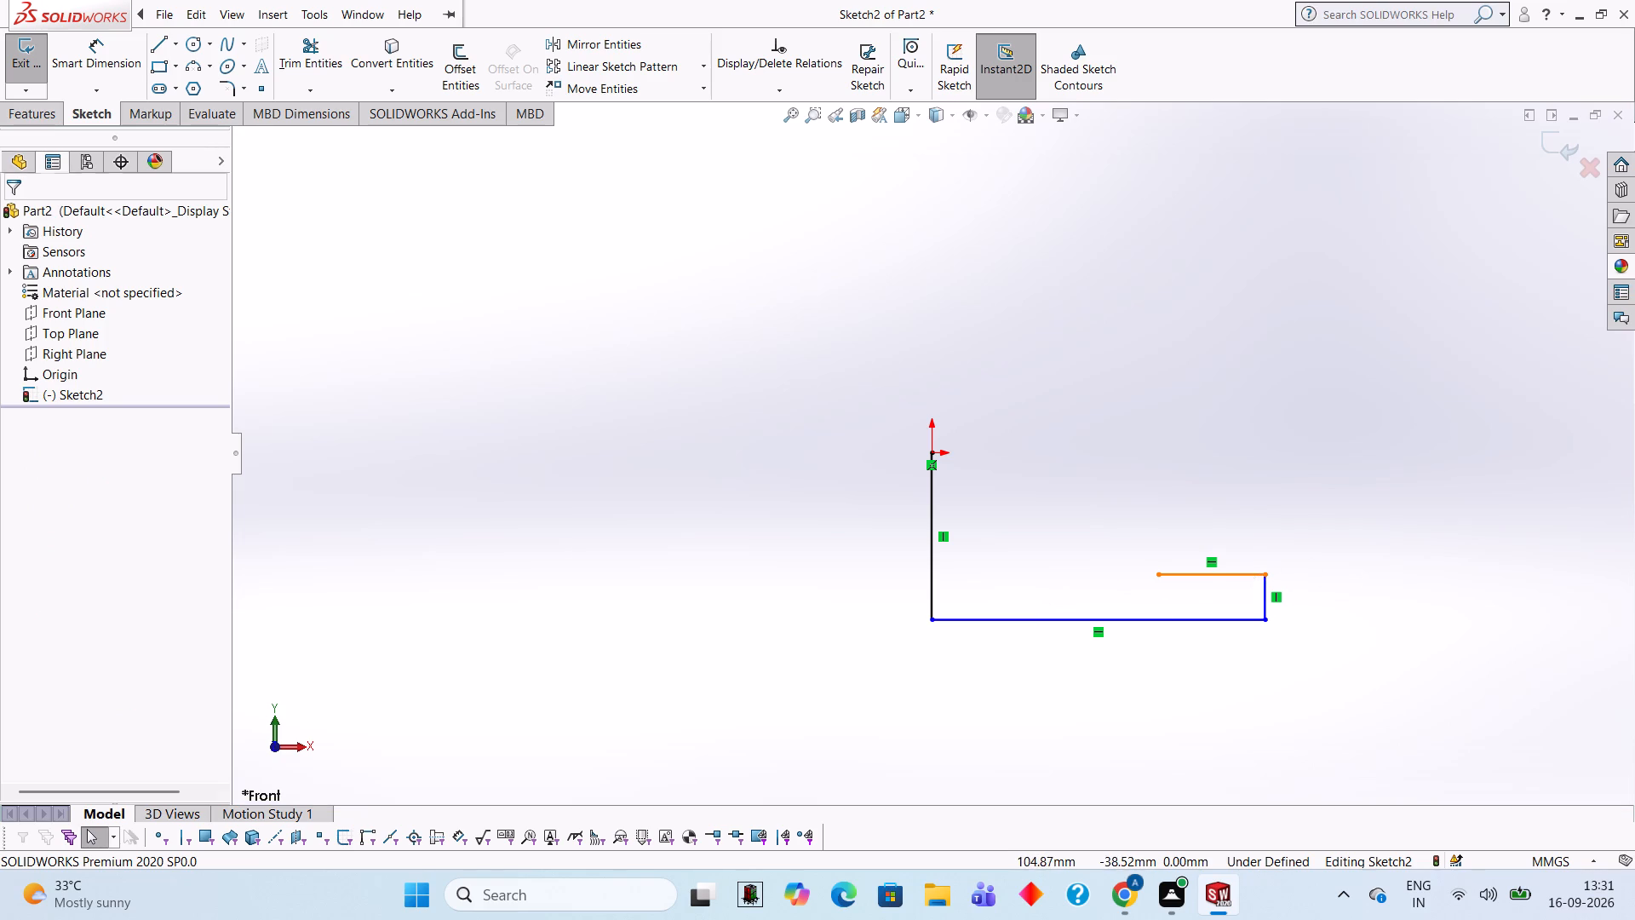
pyautogui.press('Delete')
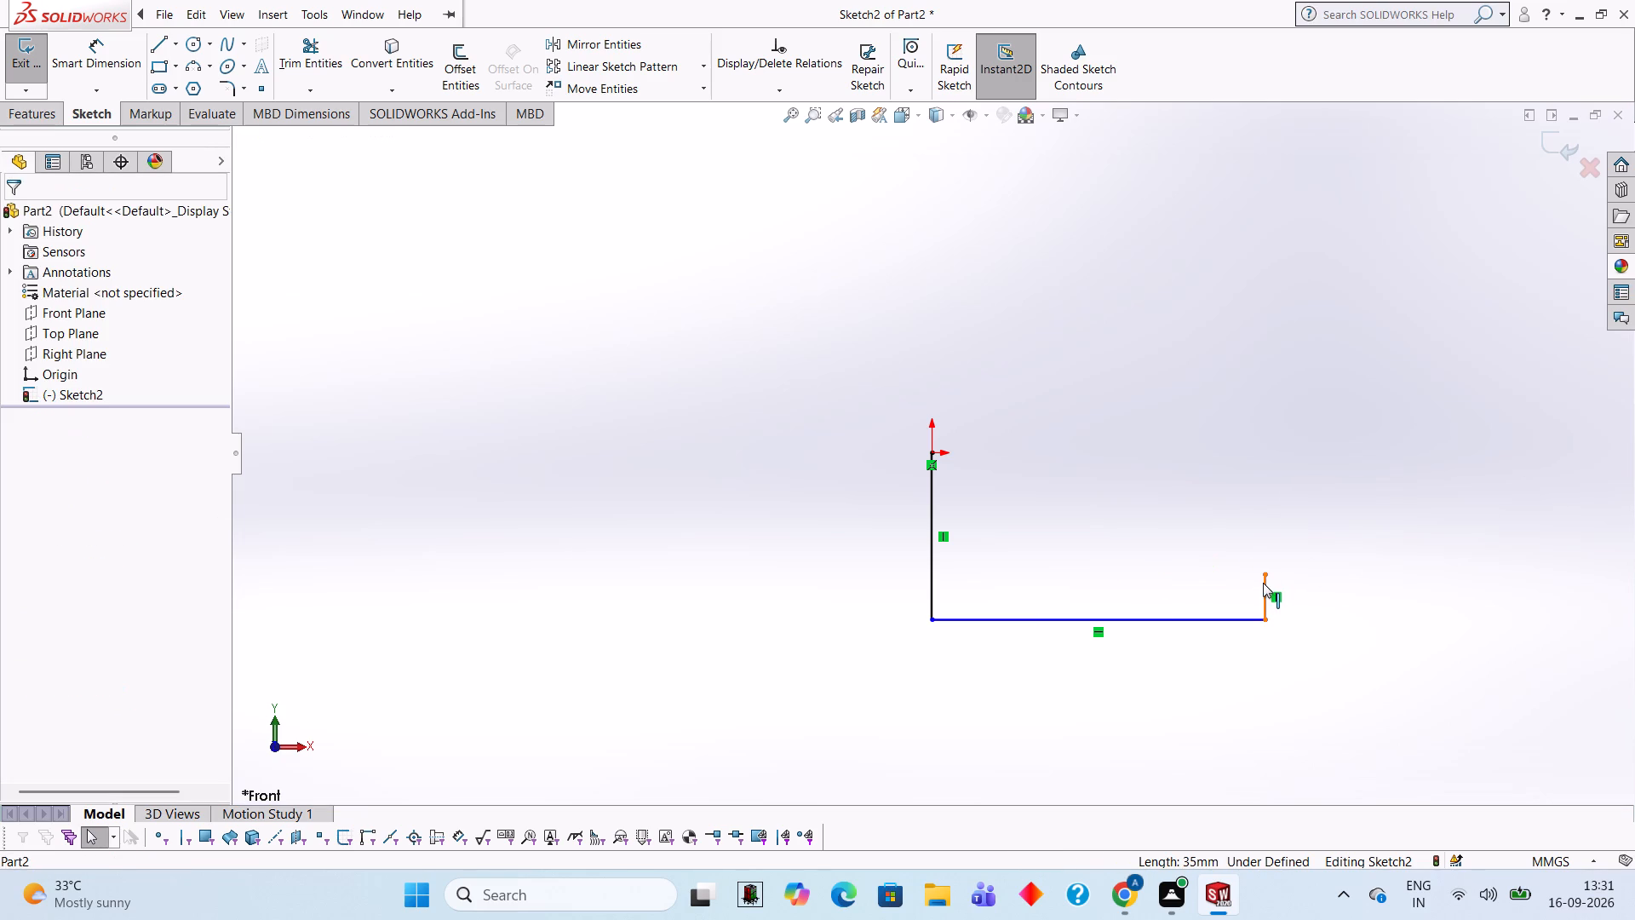
pyautogui.click(1263, 583)
pyautogui.press('Delete')
# Check the lengths of the left vertical line and the bottom horizontal line with Smart Dimension, placing no dimension.
pyautogui.click(103, 56)
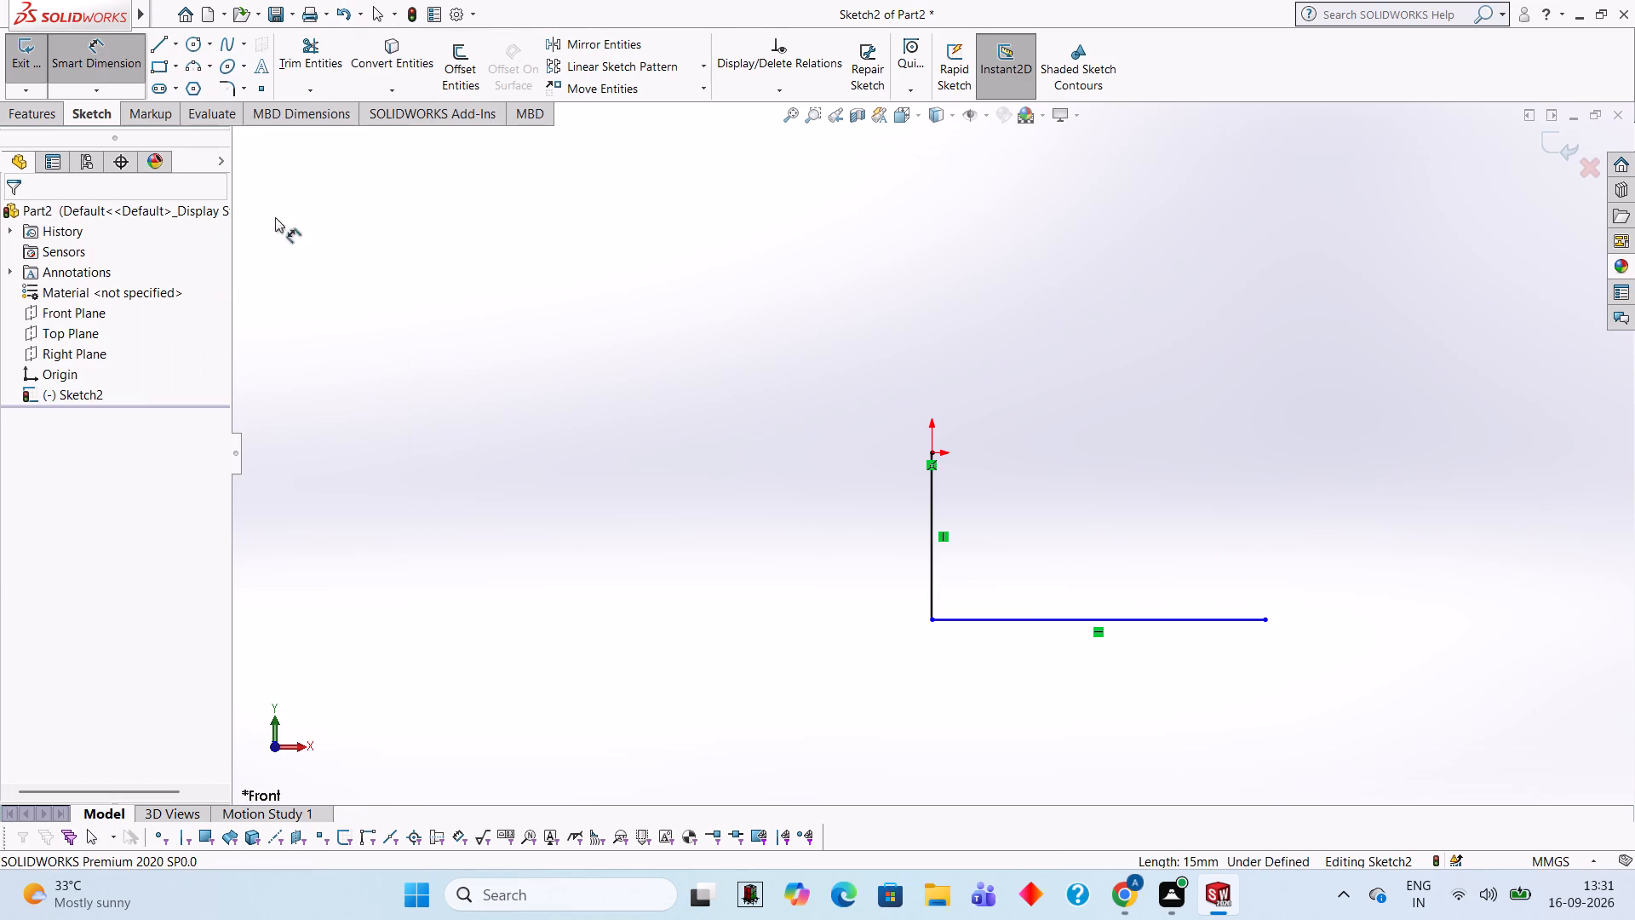
pyautogui.click(932, 494)
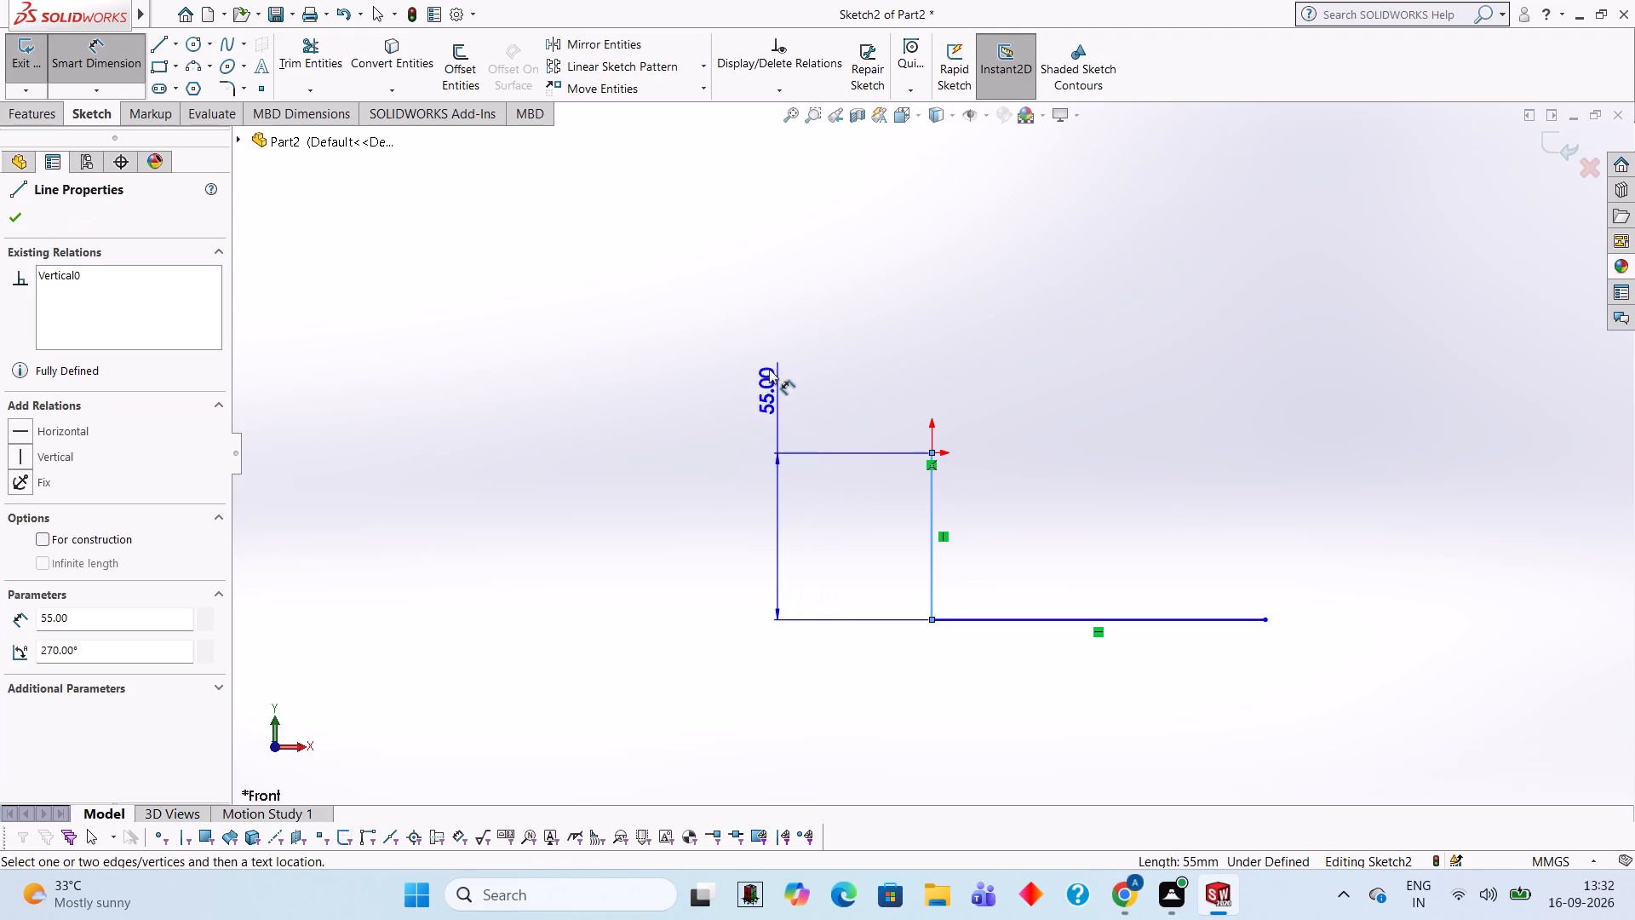
pyautogui.press('Escape')
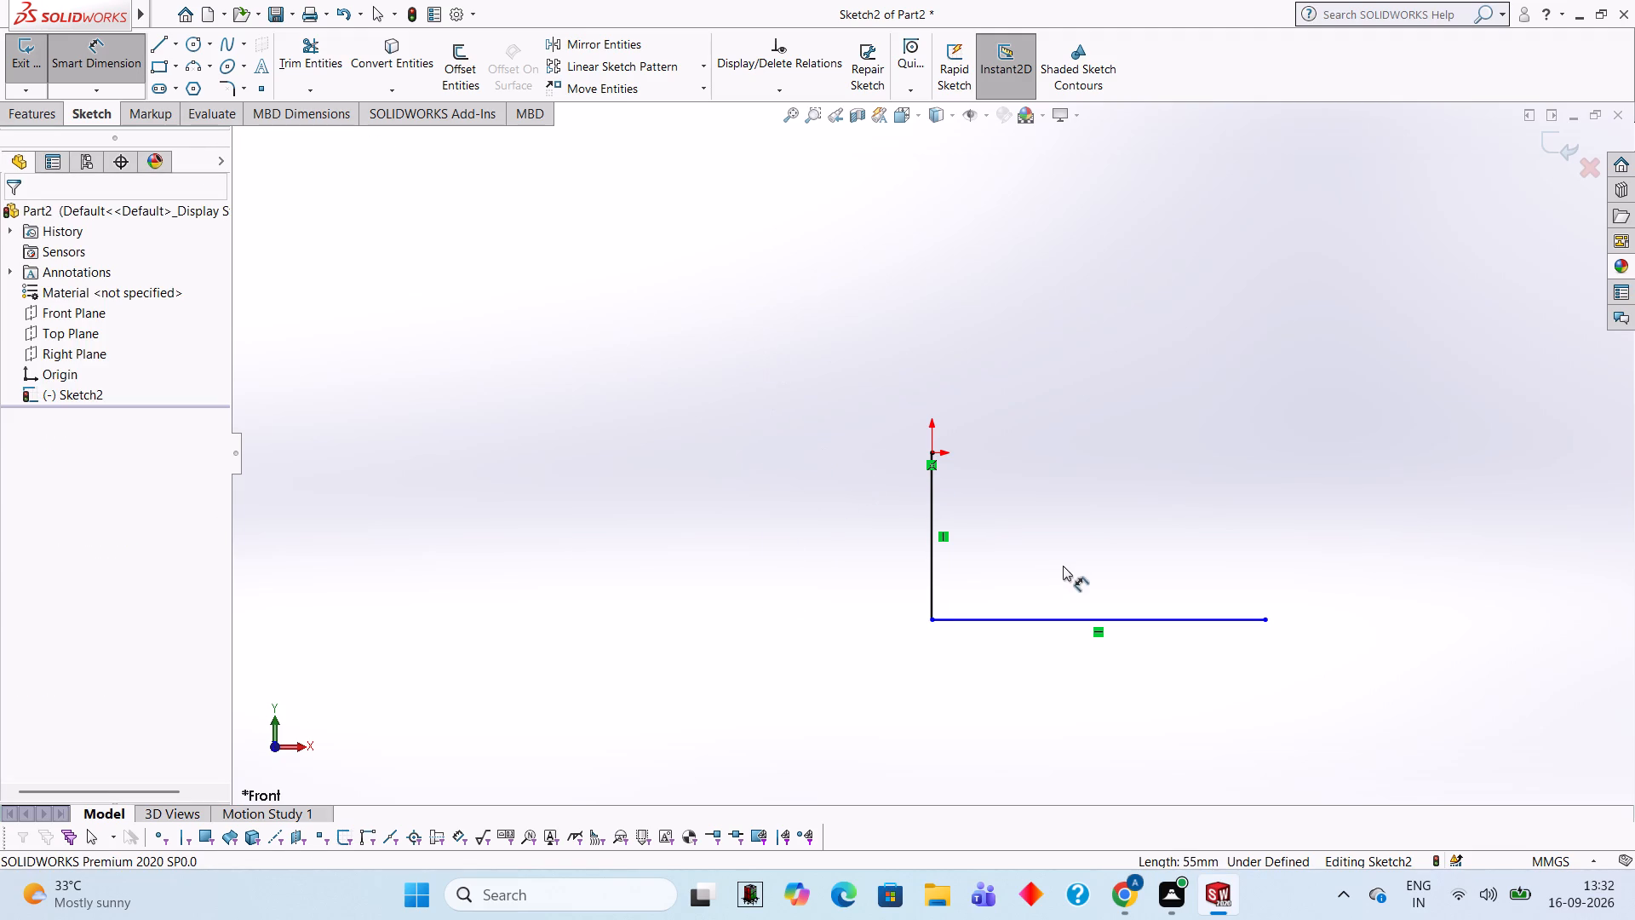
pyautogui.click(1034, 617)
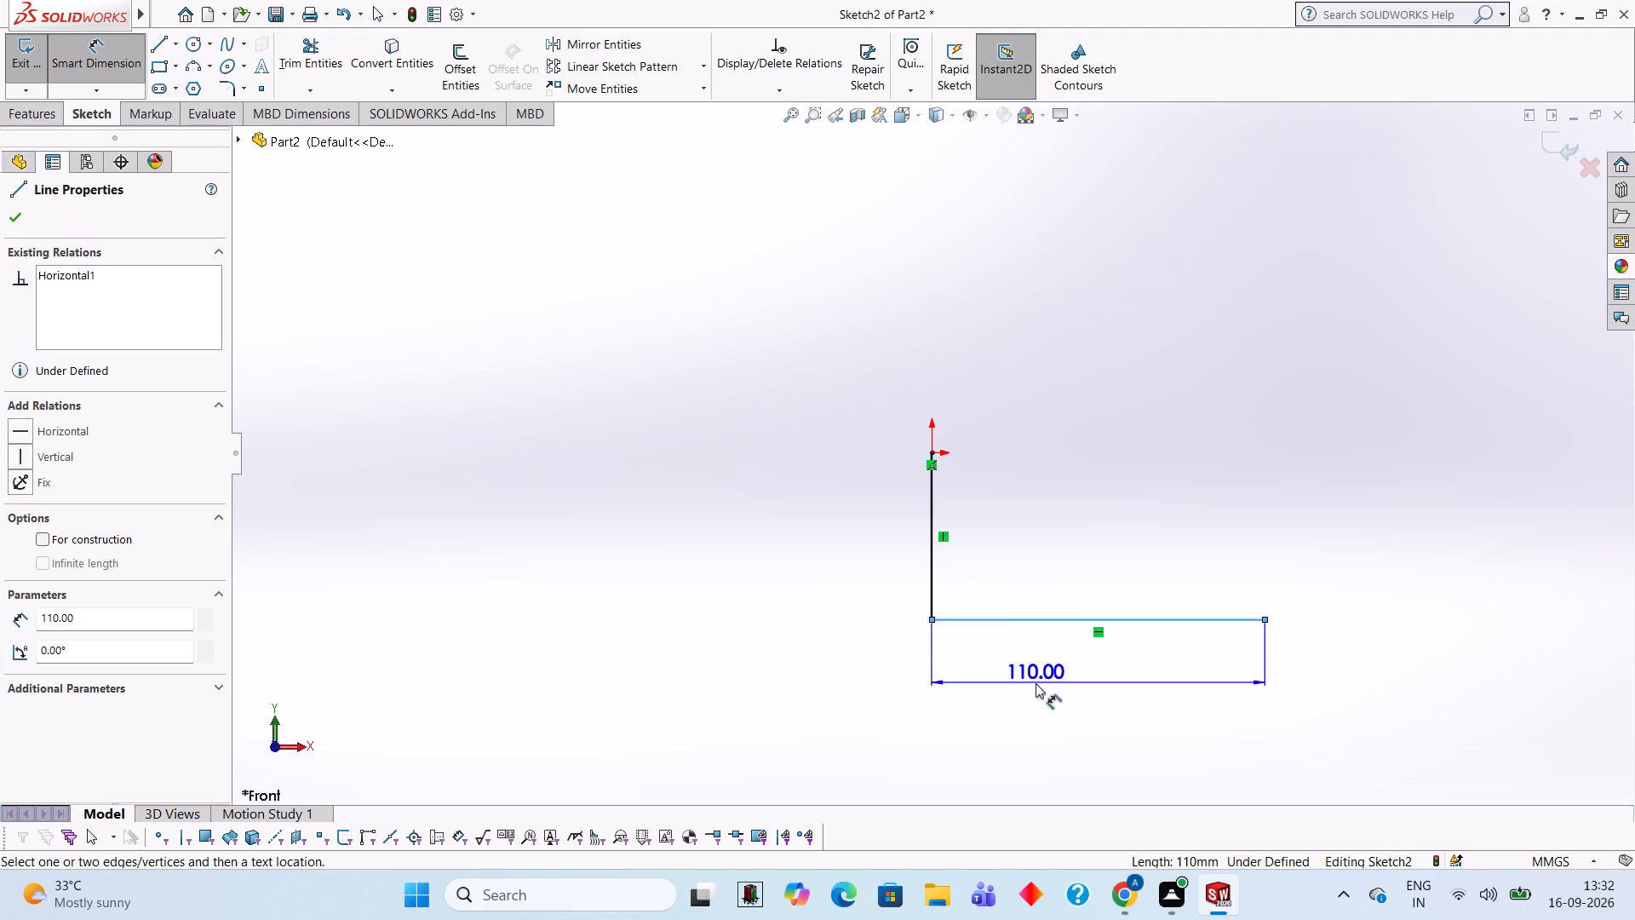
pyautogui.press('Escape')
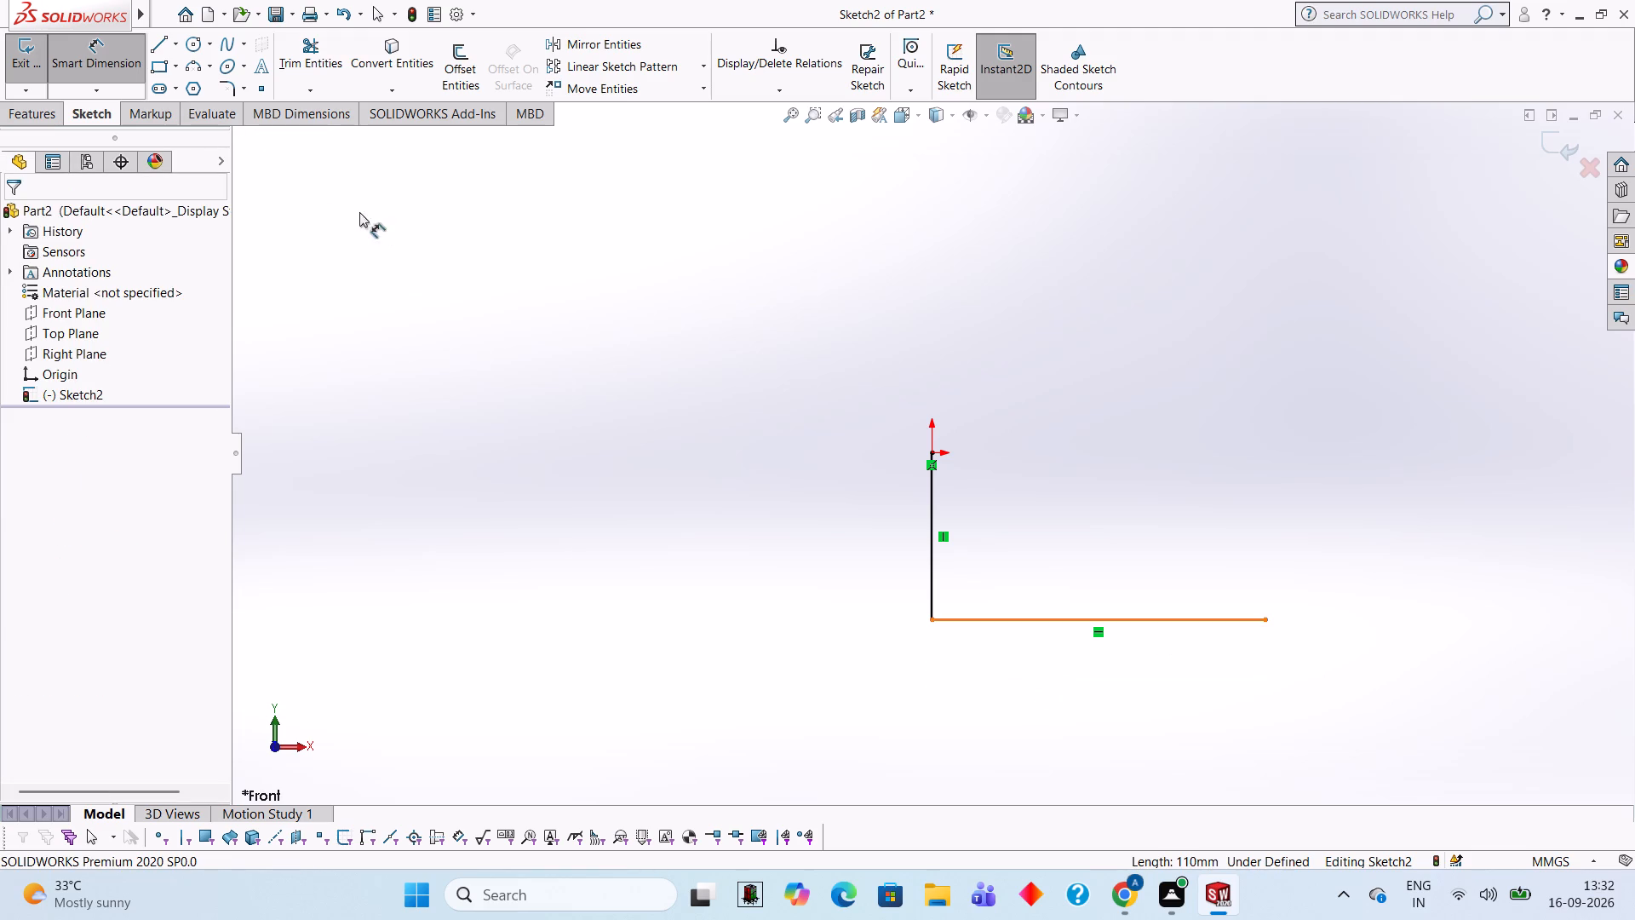
# Draw a 20 mm vertical line upward from the right end of the bottom line.
pyautogui.click(169, 37)
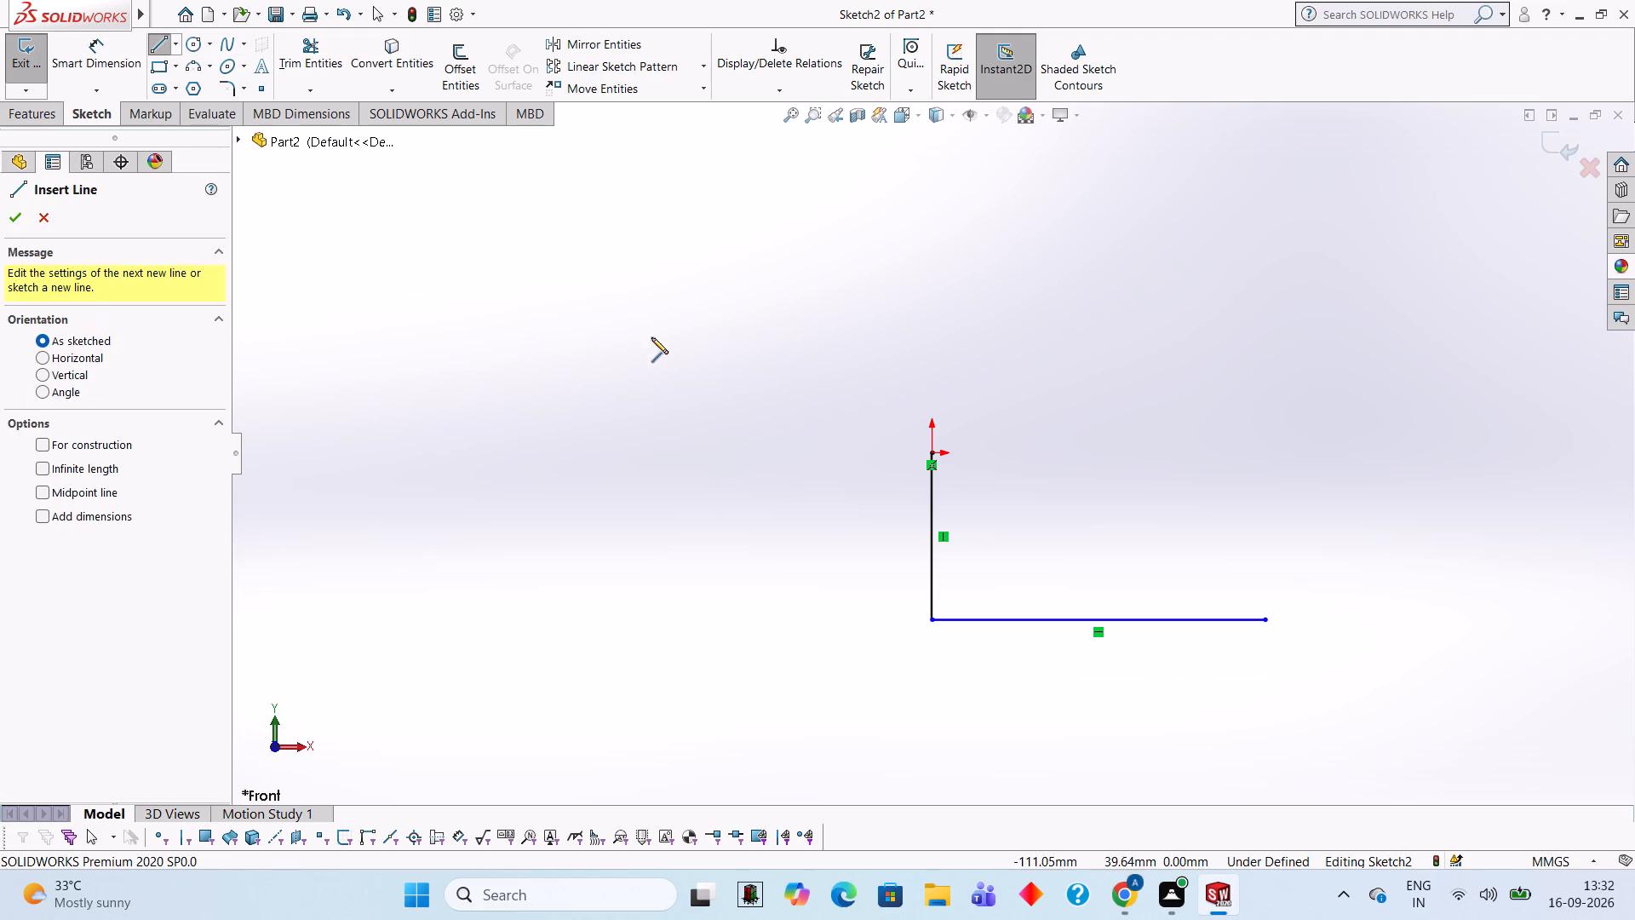
pyautogui.click(1266, 618)
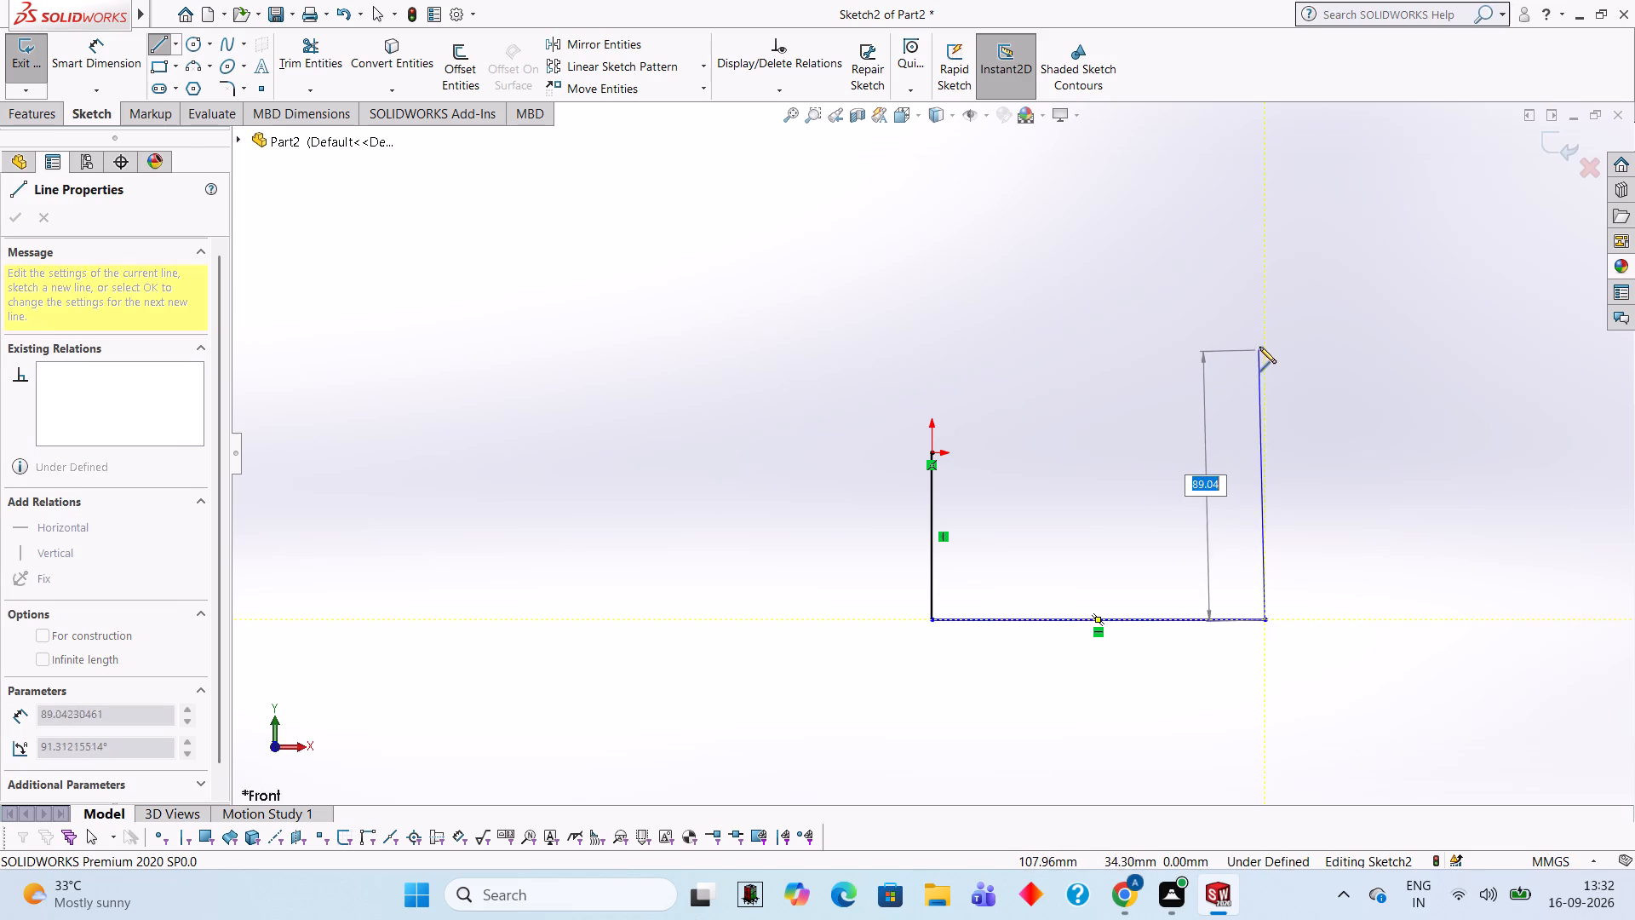
pyautogui.write('20')
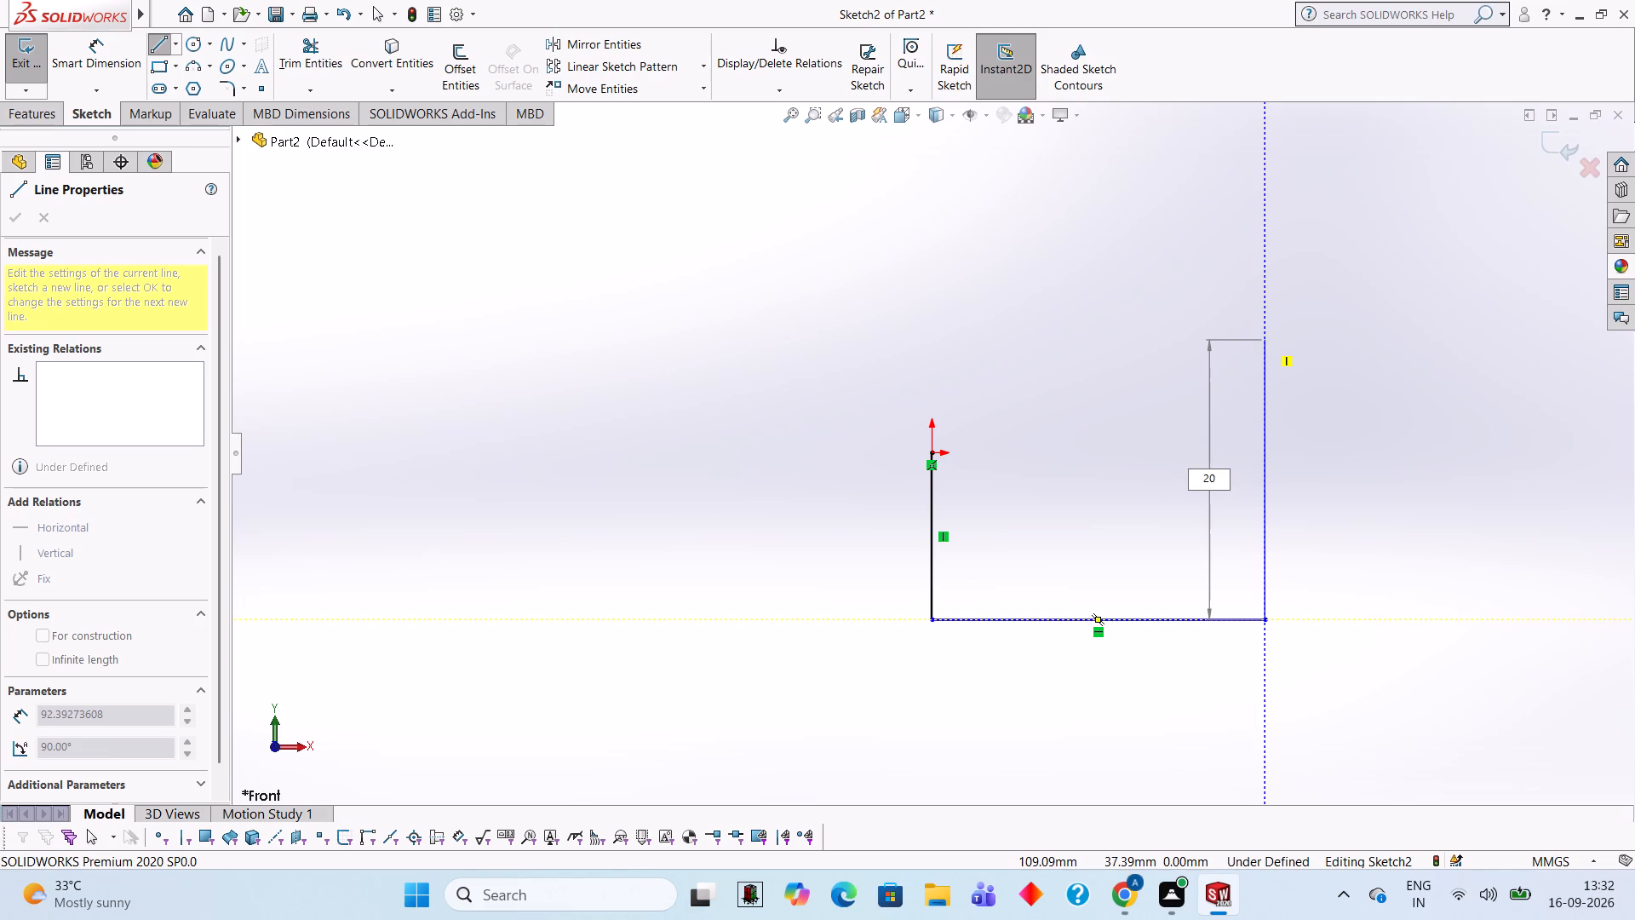
pyautogui.press('Return')
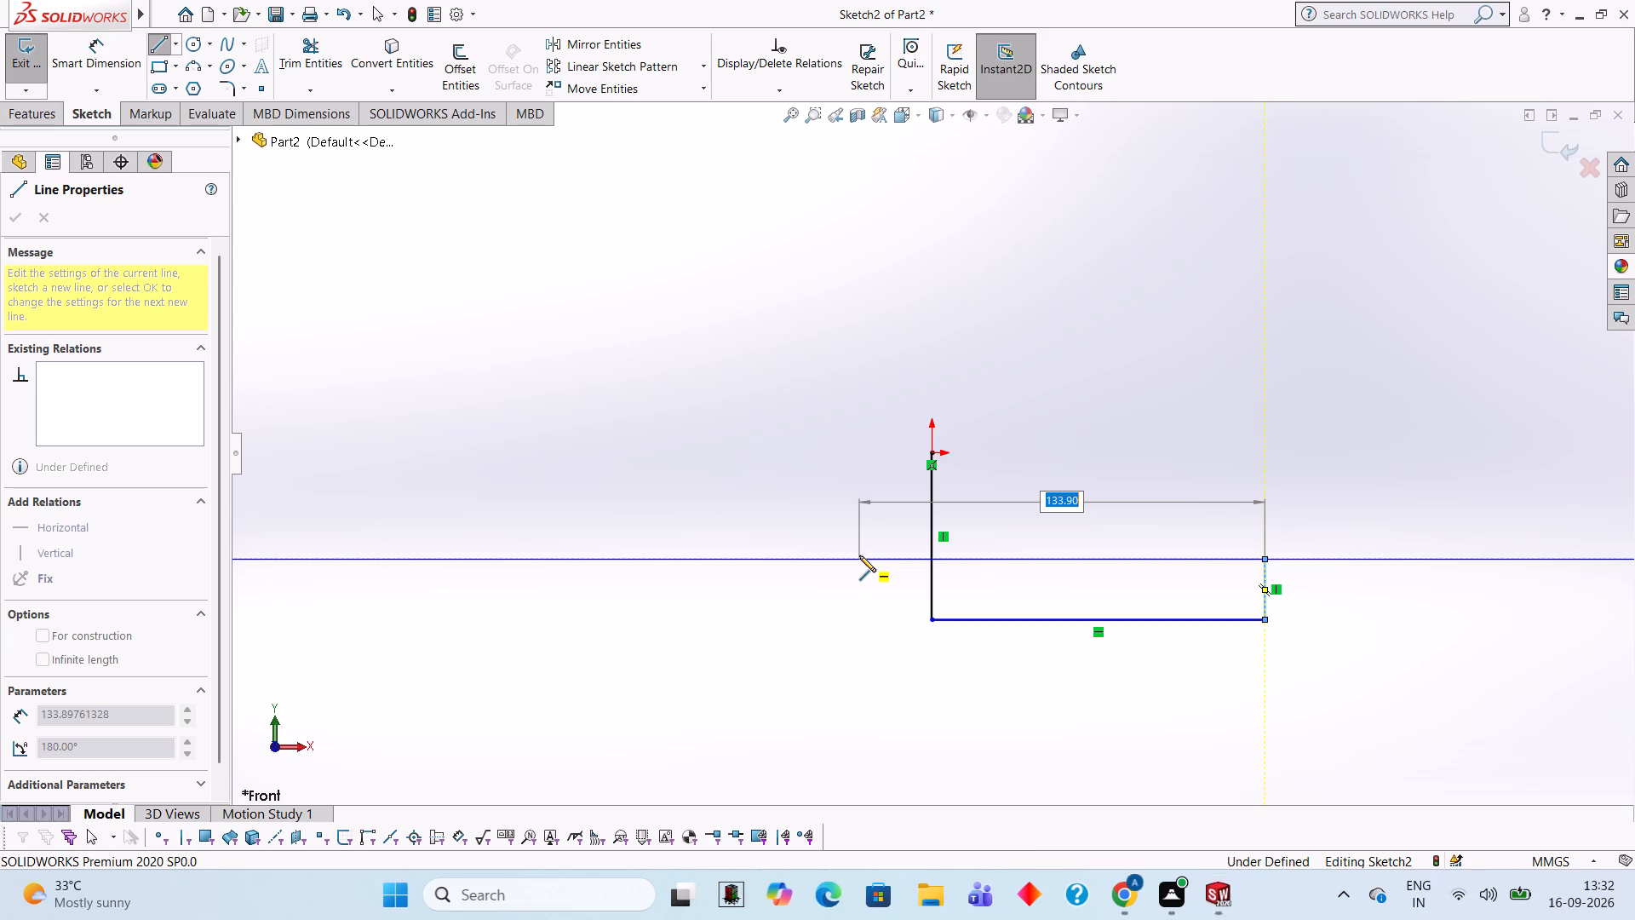
# Work out 55 - 30 in Calculator and close it.
pyautogui.write('55')
pyautogui.press('-')
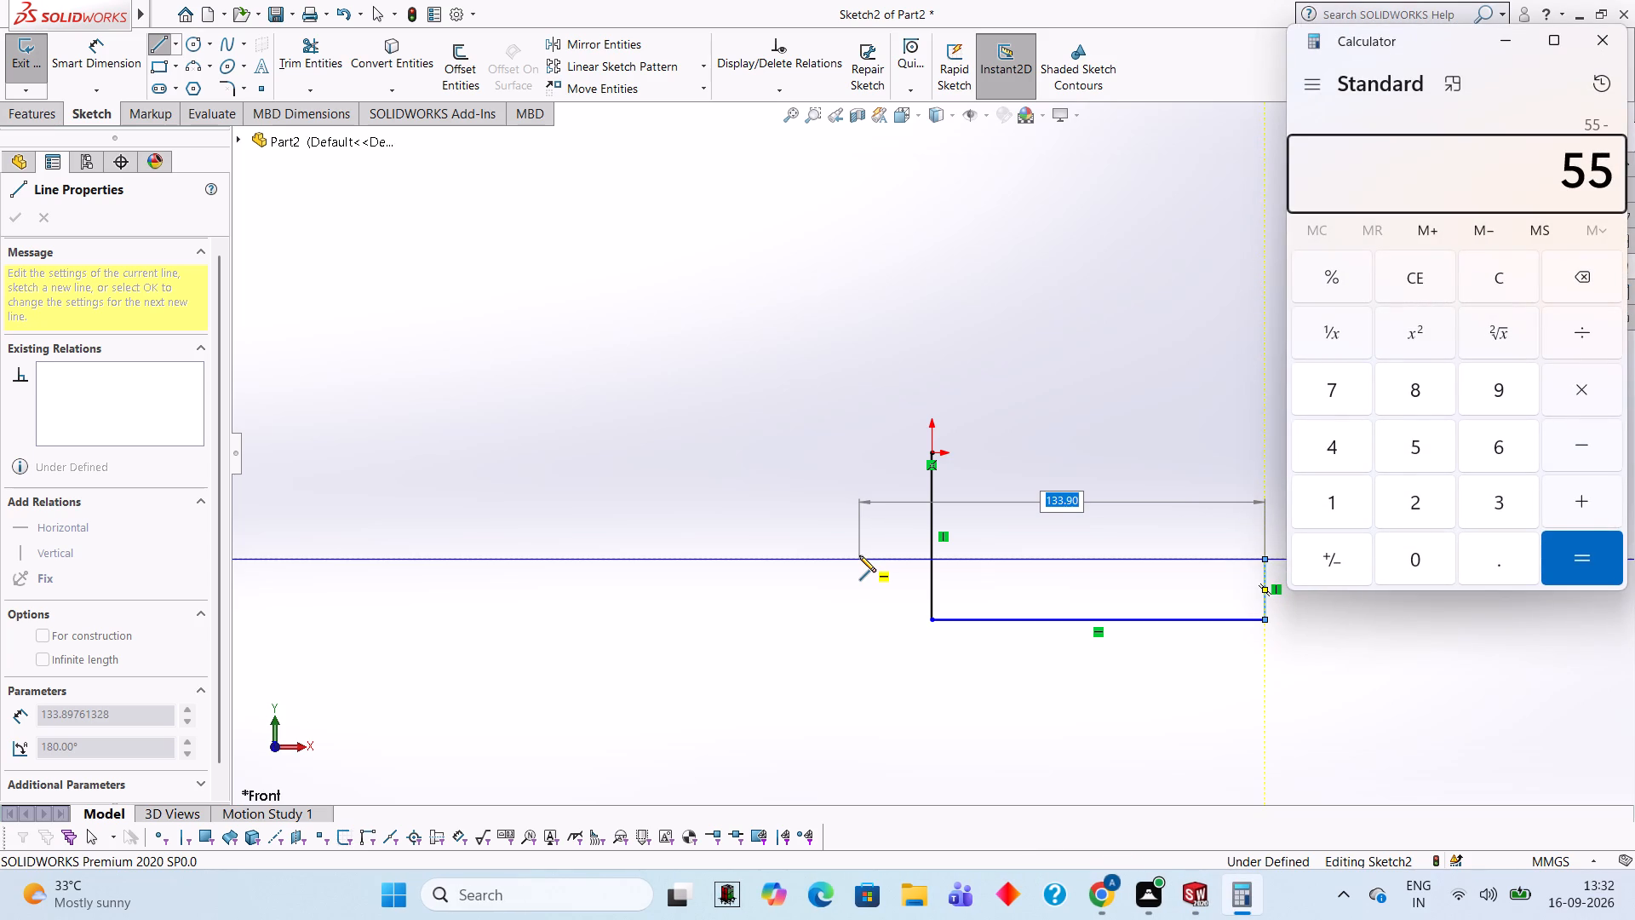
pyautogui.write('30')
pyautogui.press('Return')
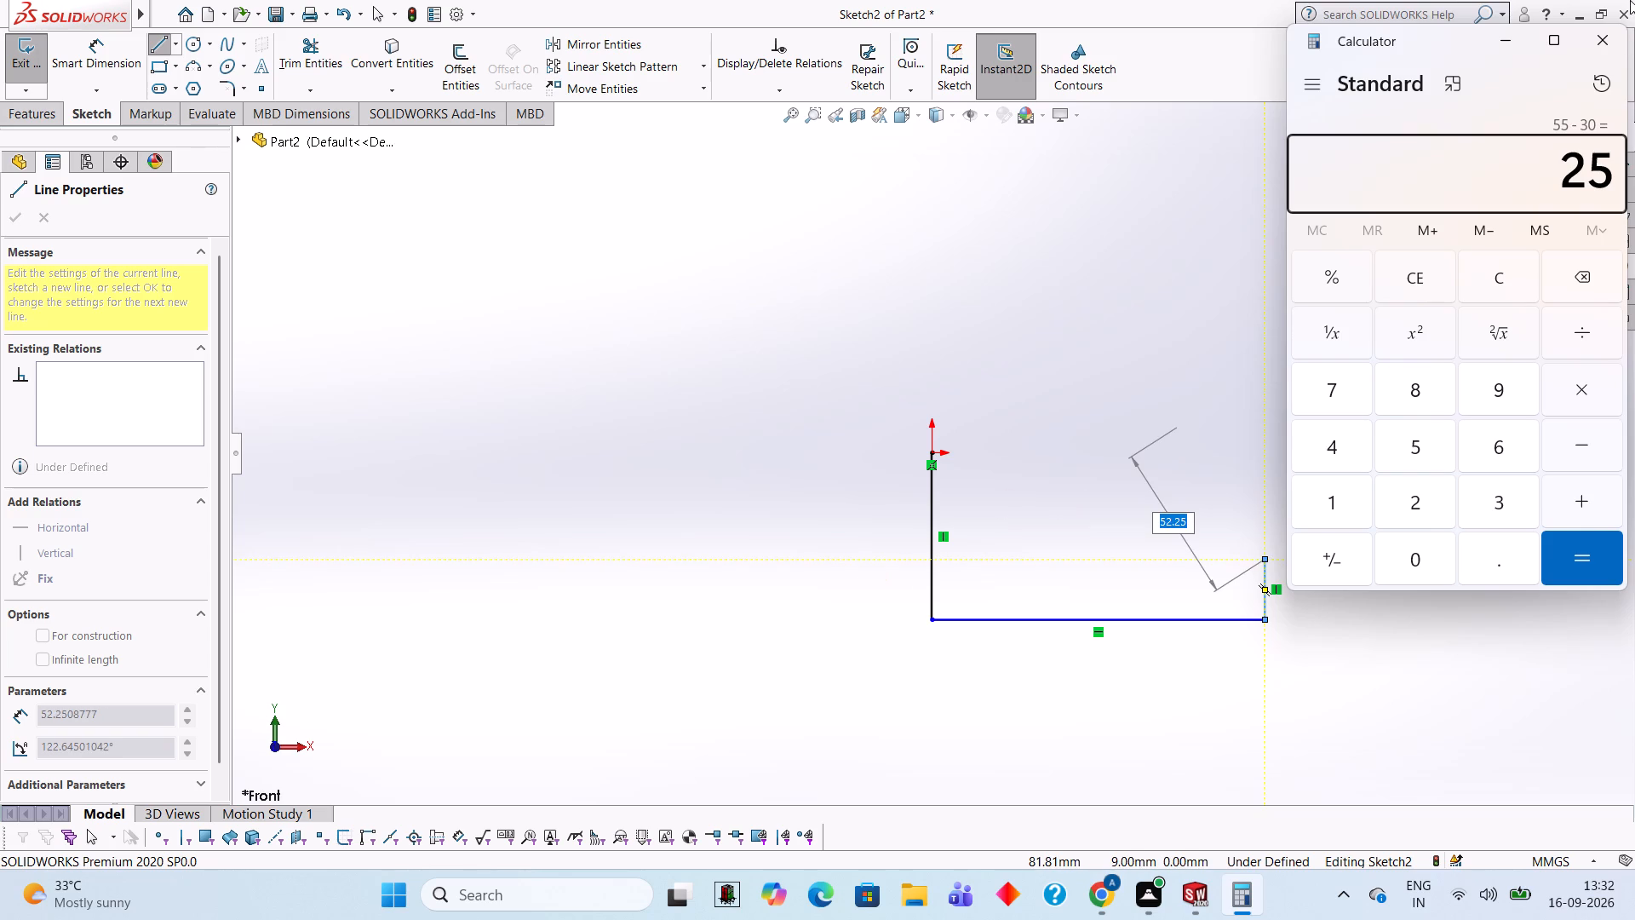
pyautogui.click(1621, 29)
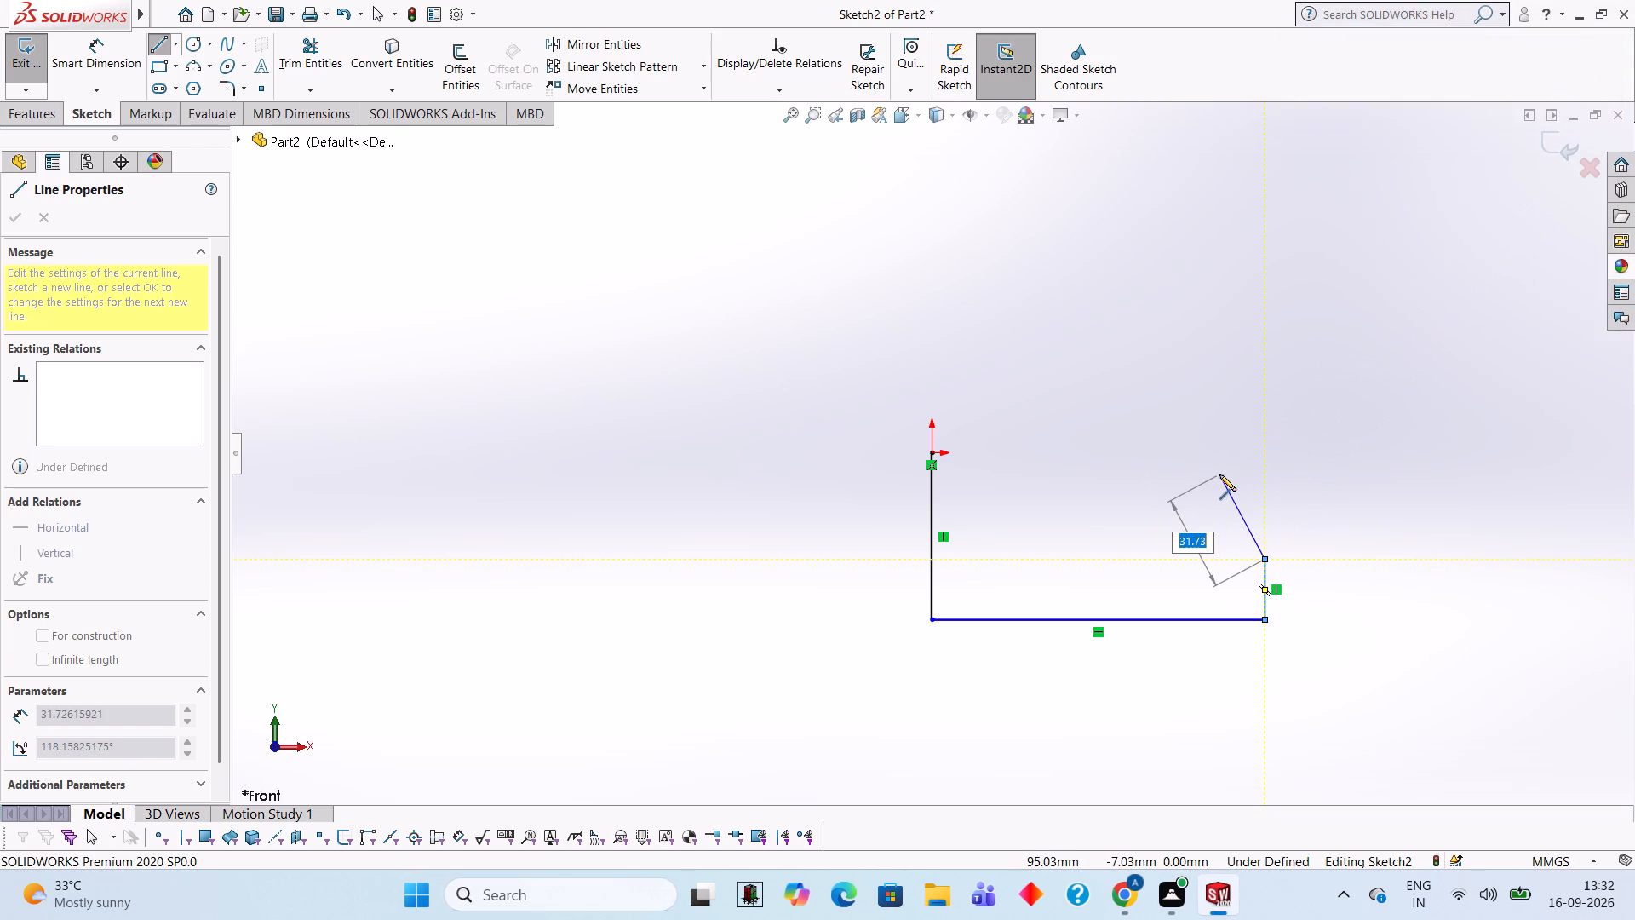
# Work out 25 / 2 in Calculator and close it.
pyautogui.write('25')
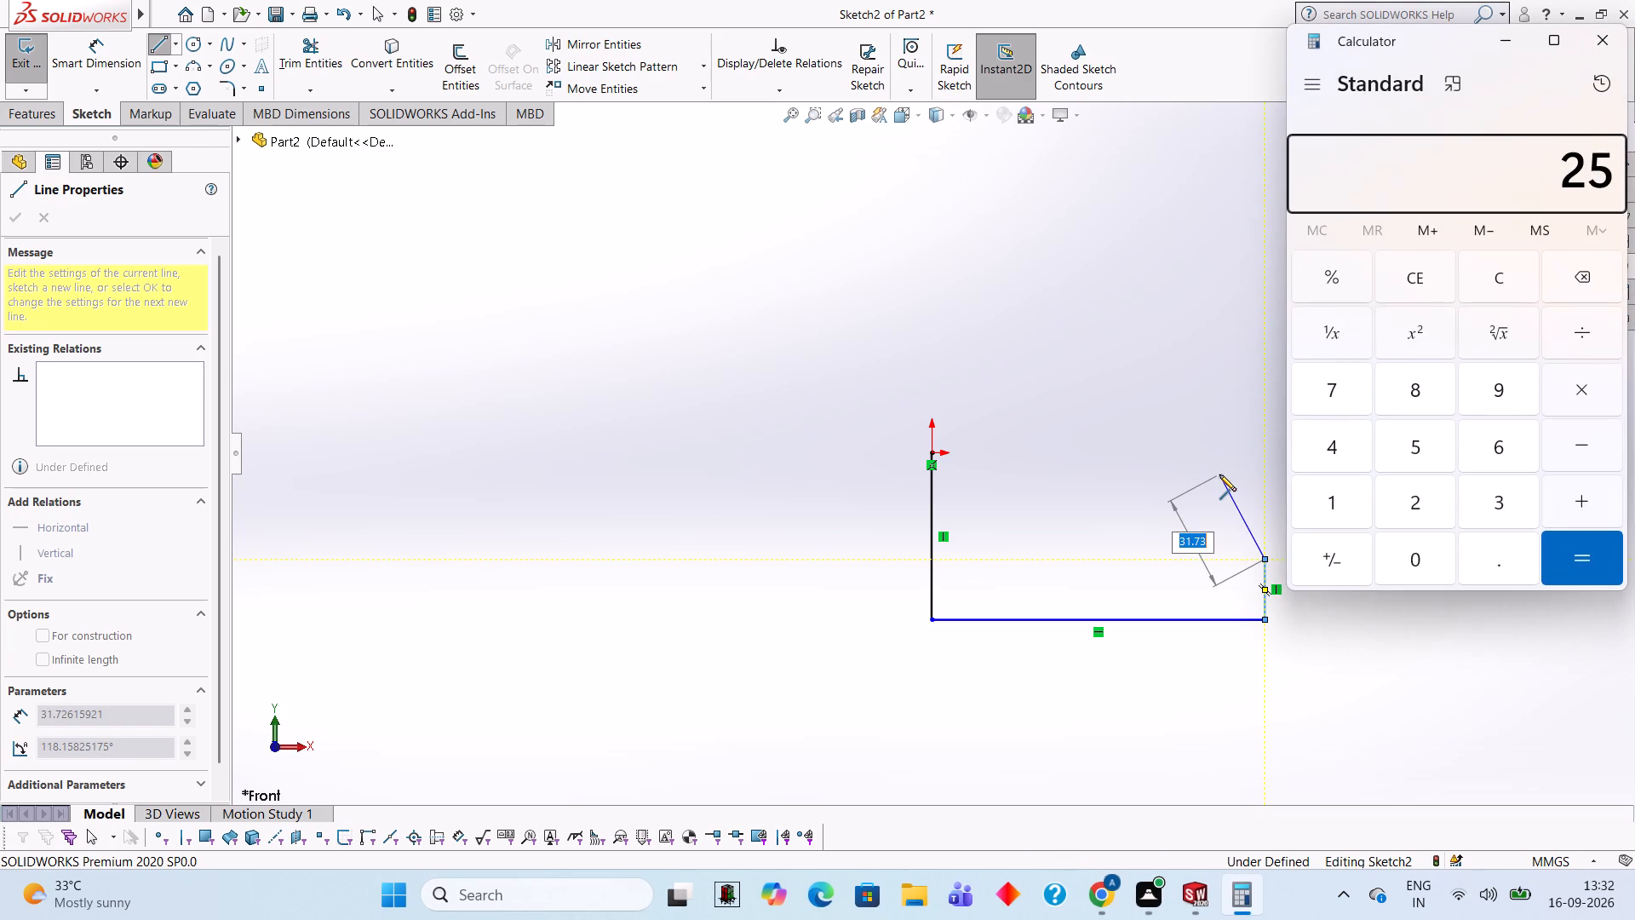
pyautogui.write('/2')
pyautogui.press('Return')
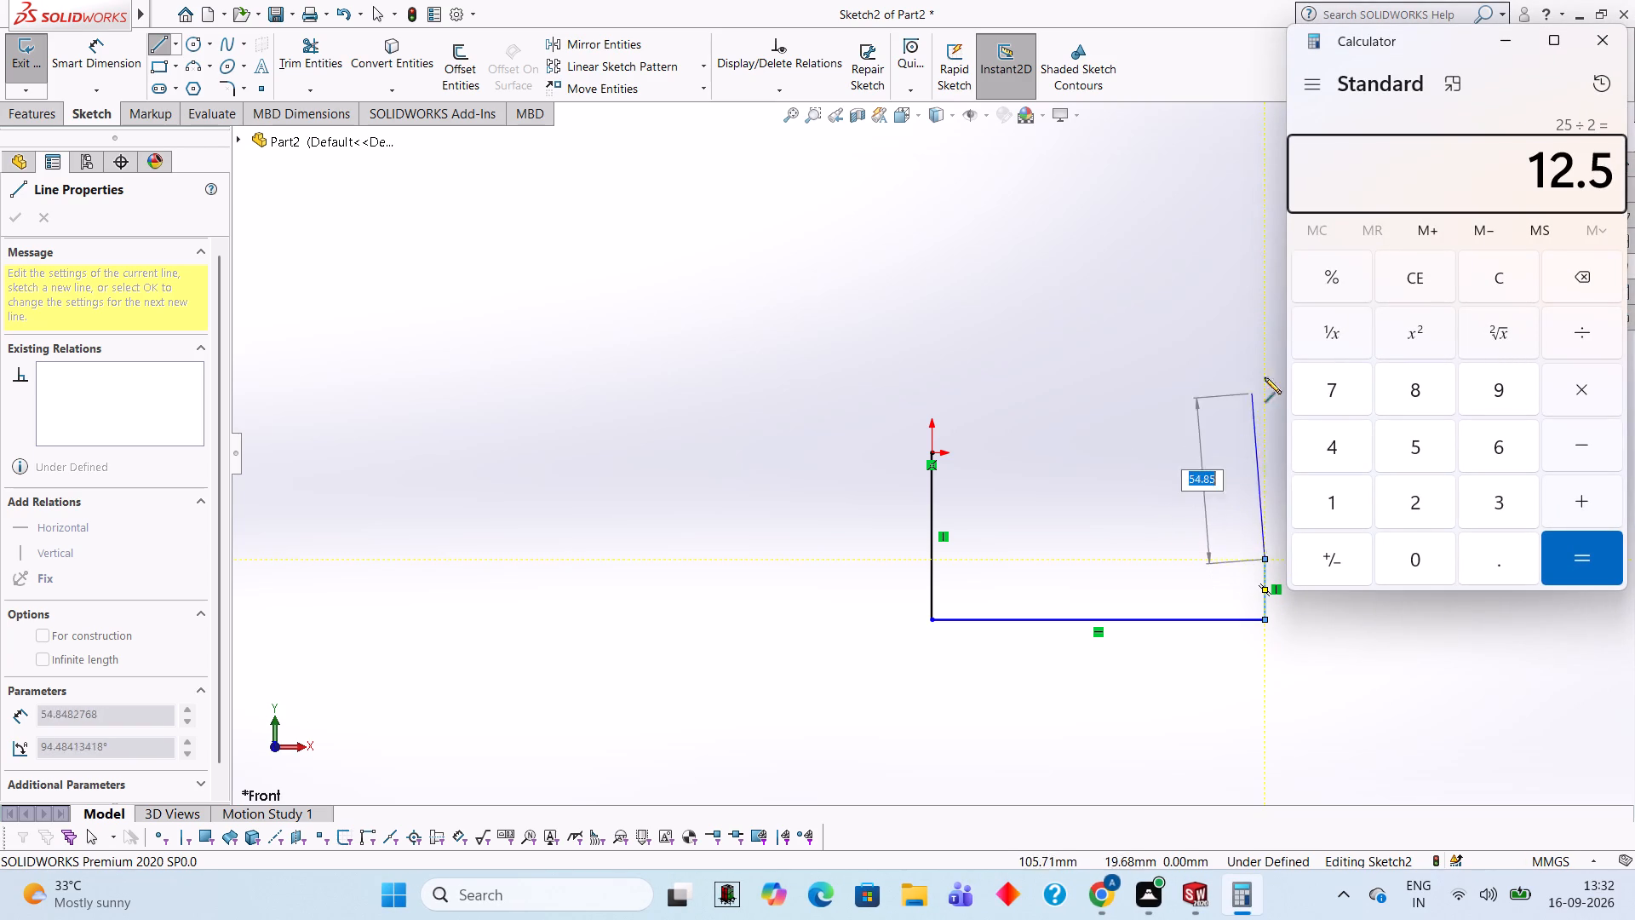
pyautogui.click(1613, 49)
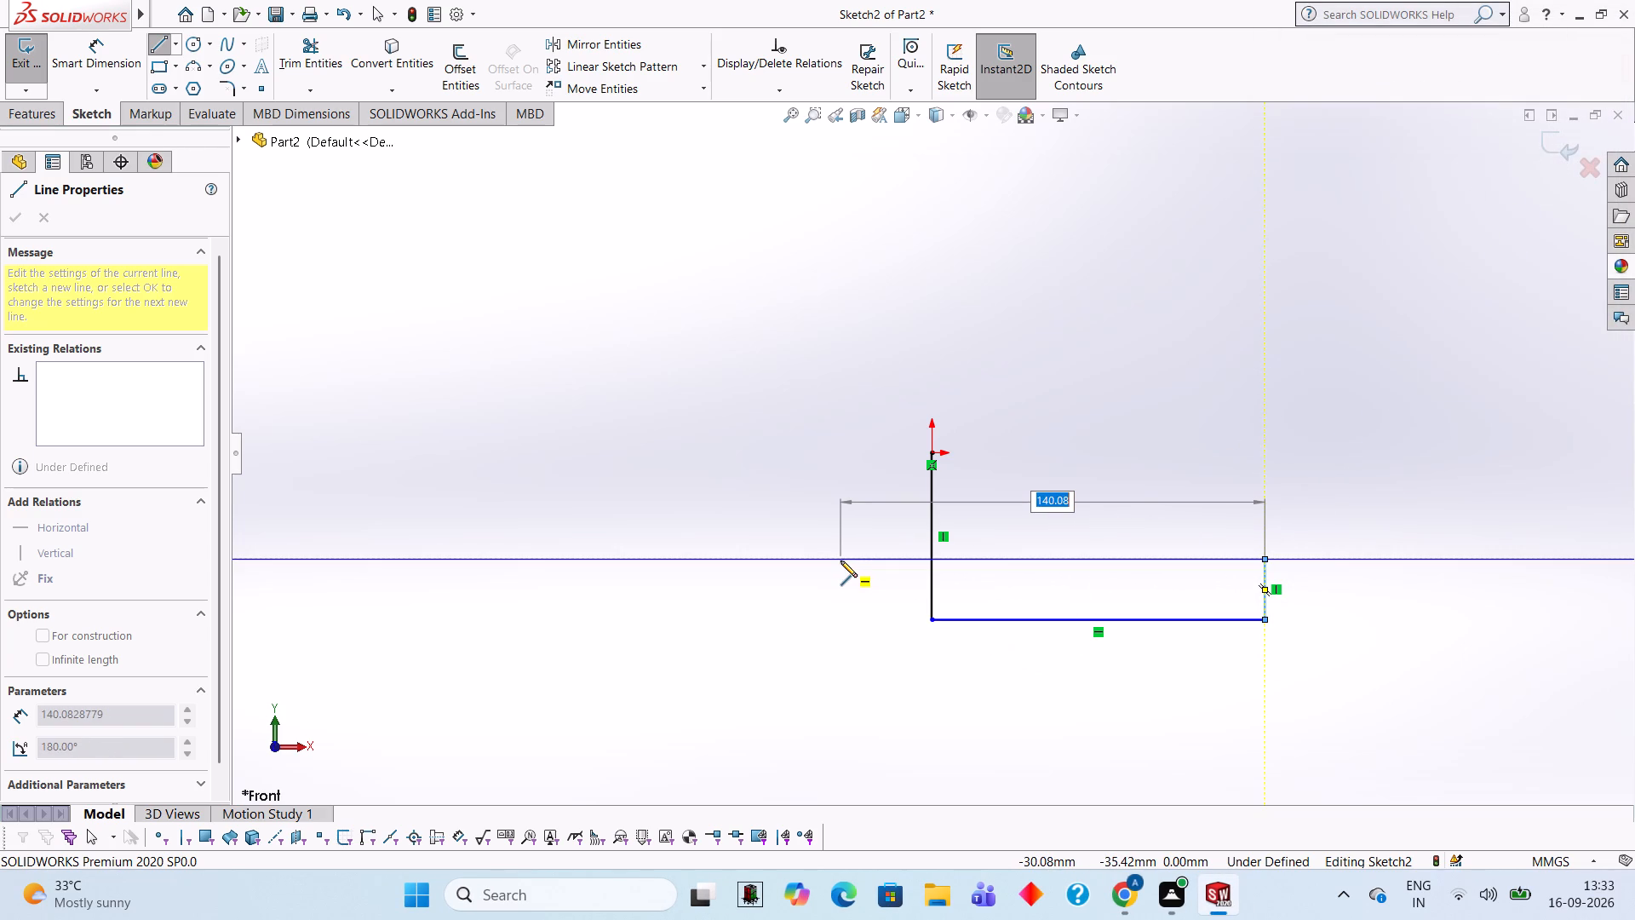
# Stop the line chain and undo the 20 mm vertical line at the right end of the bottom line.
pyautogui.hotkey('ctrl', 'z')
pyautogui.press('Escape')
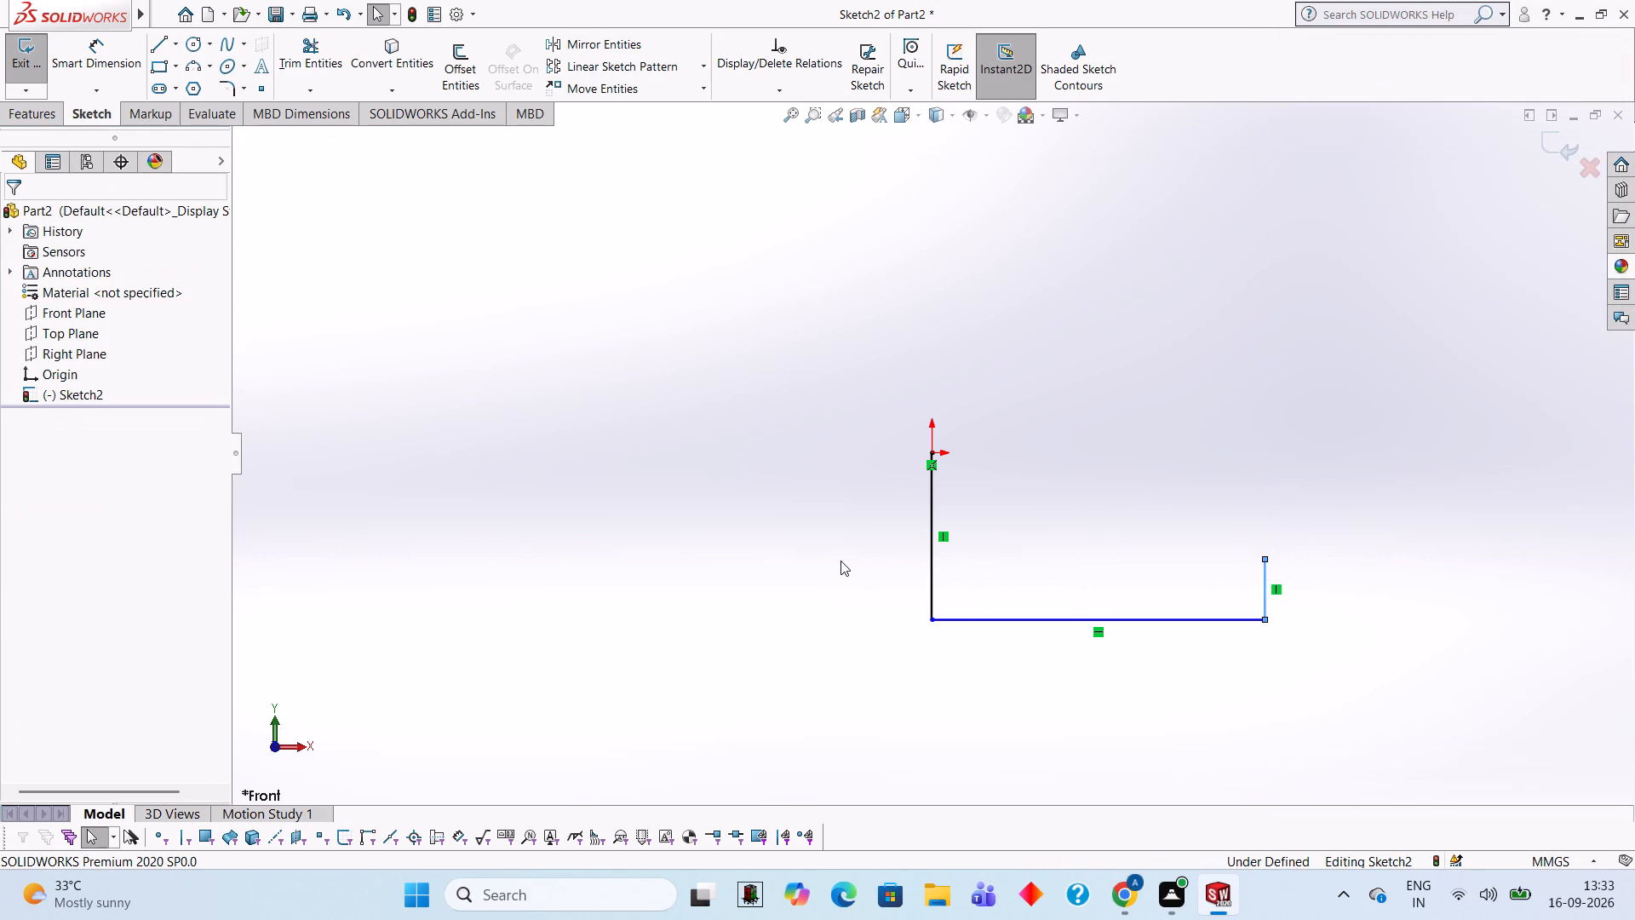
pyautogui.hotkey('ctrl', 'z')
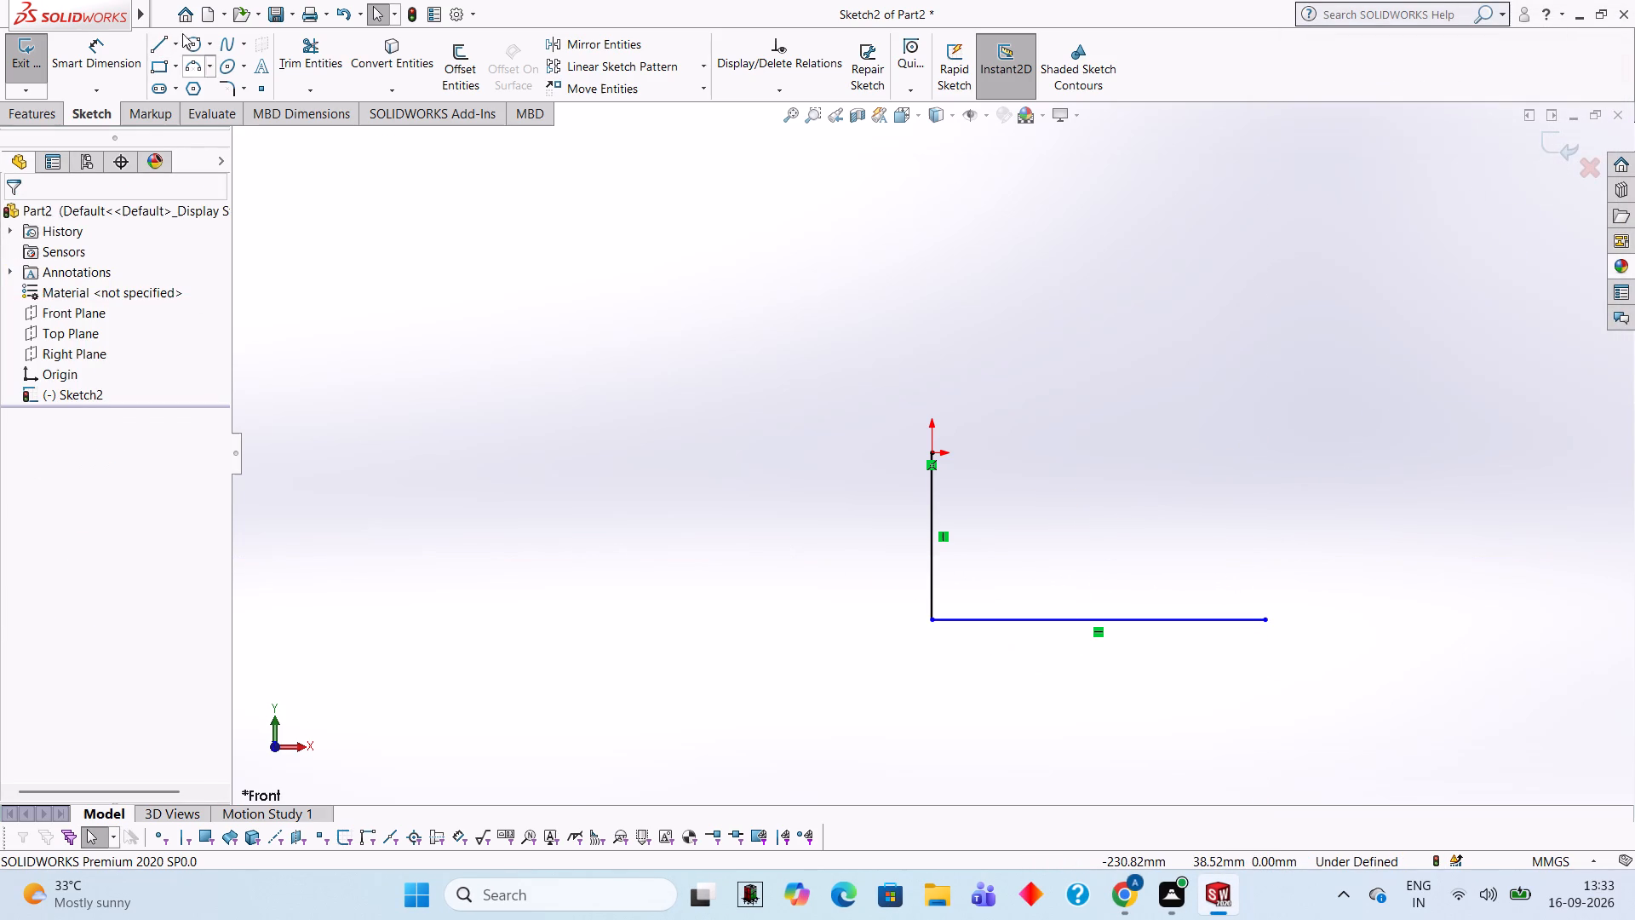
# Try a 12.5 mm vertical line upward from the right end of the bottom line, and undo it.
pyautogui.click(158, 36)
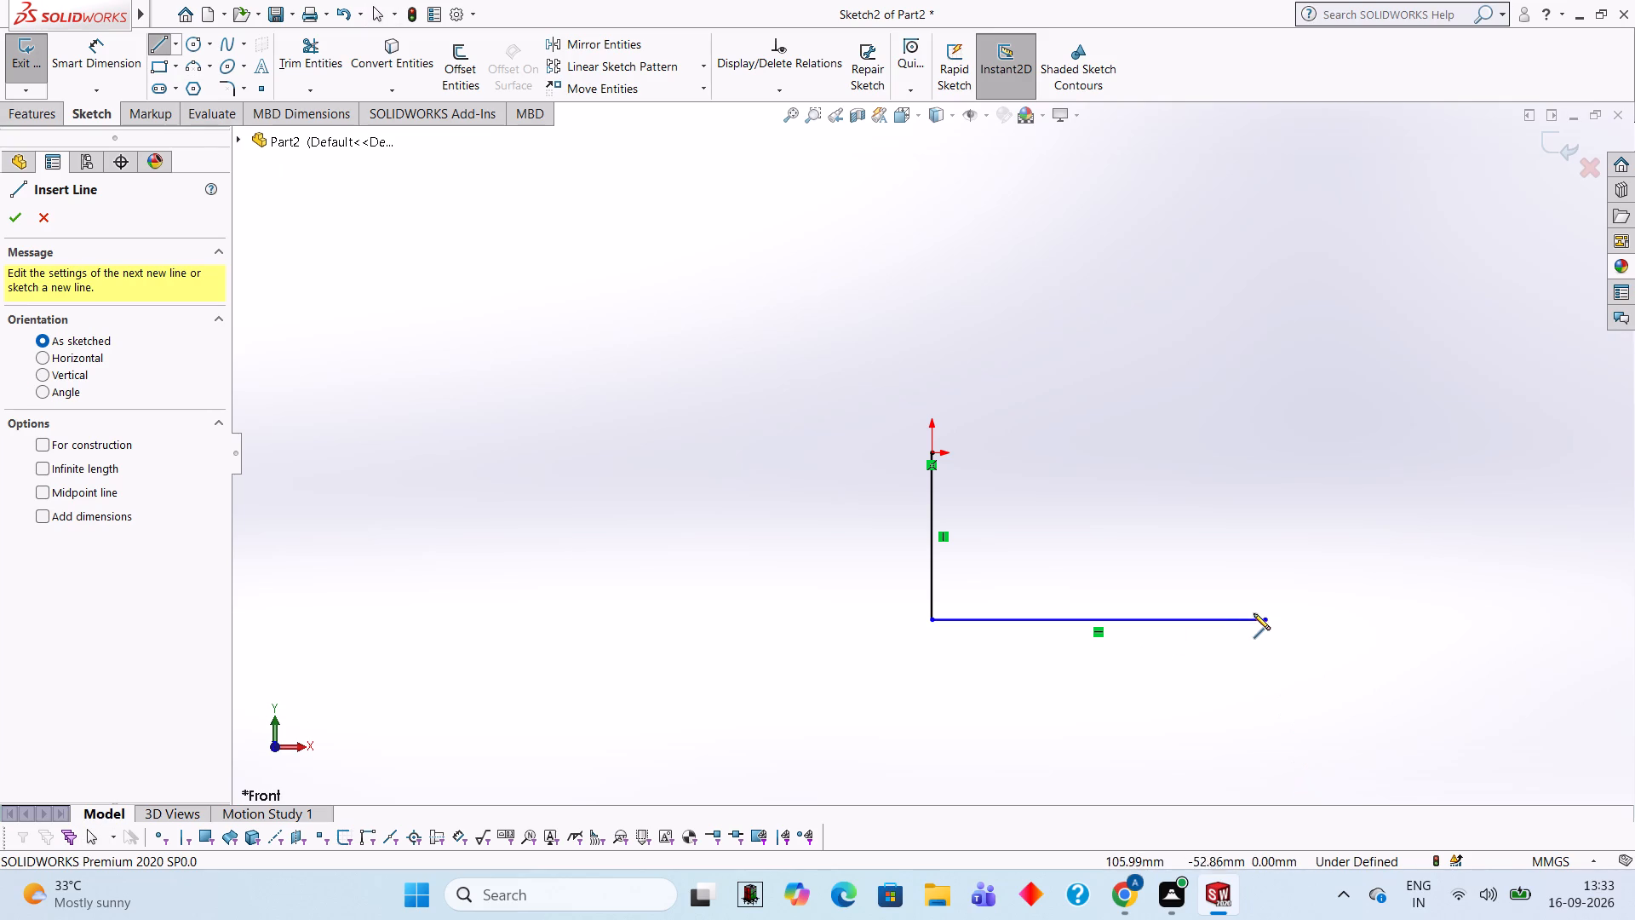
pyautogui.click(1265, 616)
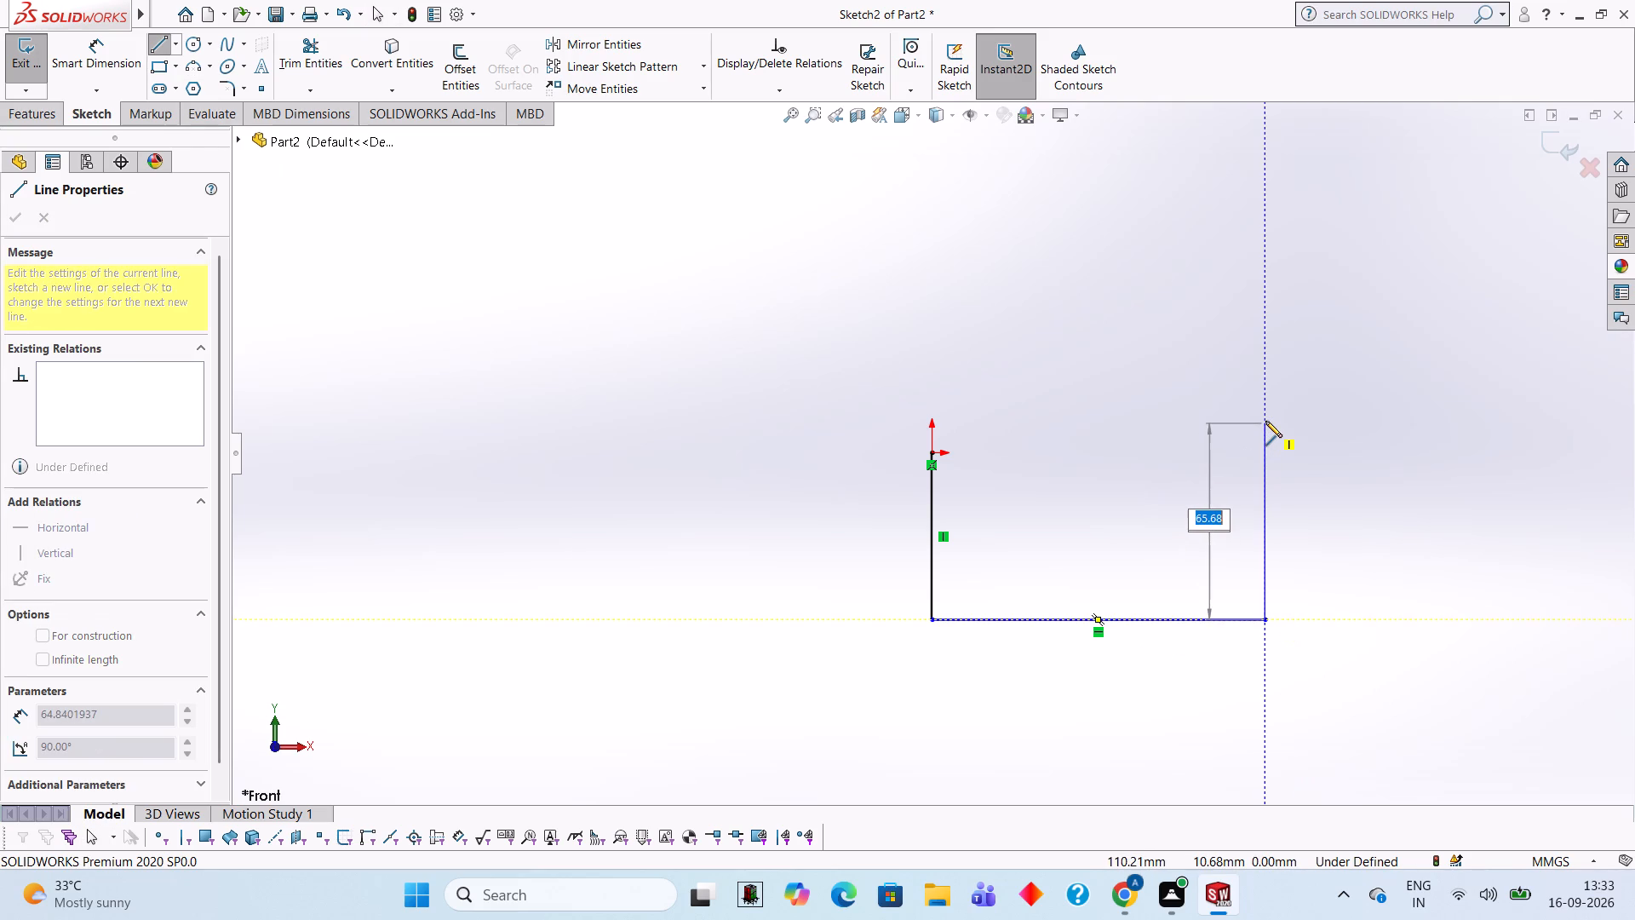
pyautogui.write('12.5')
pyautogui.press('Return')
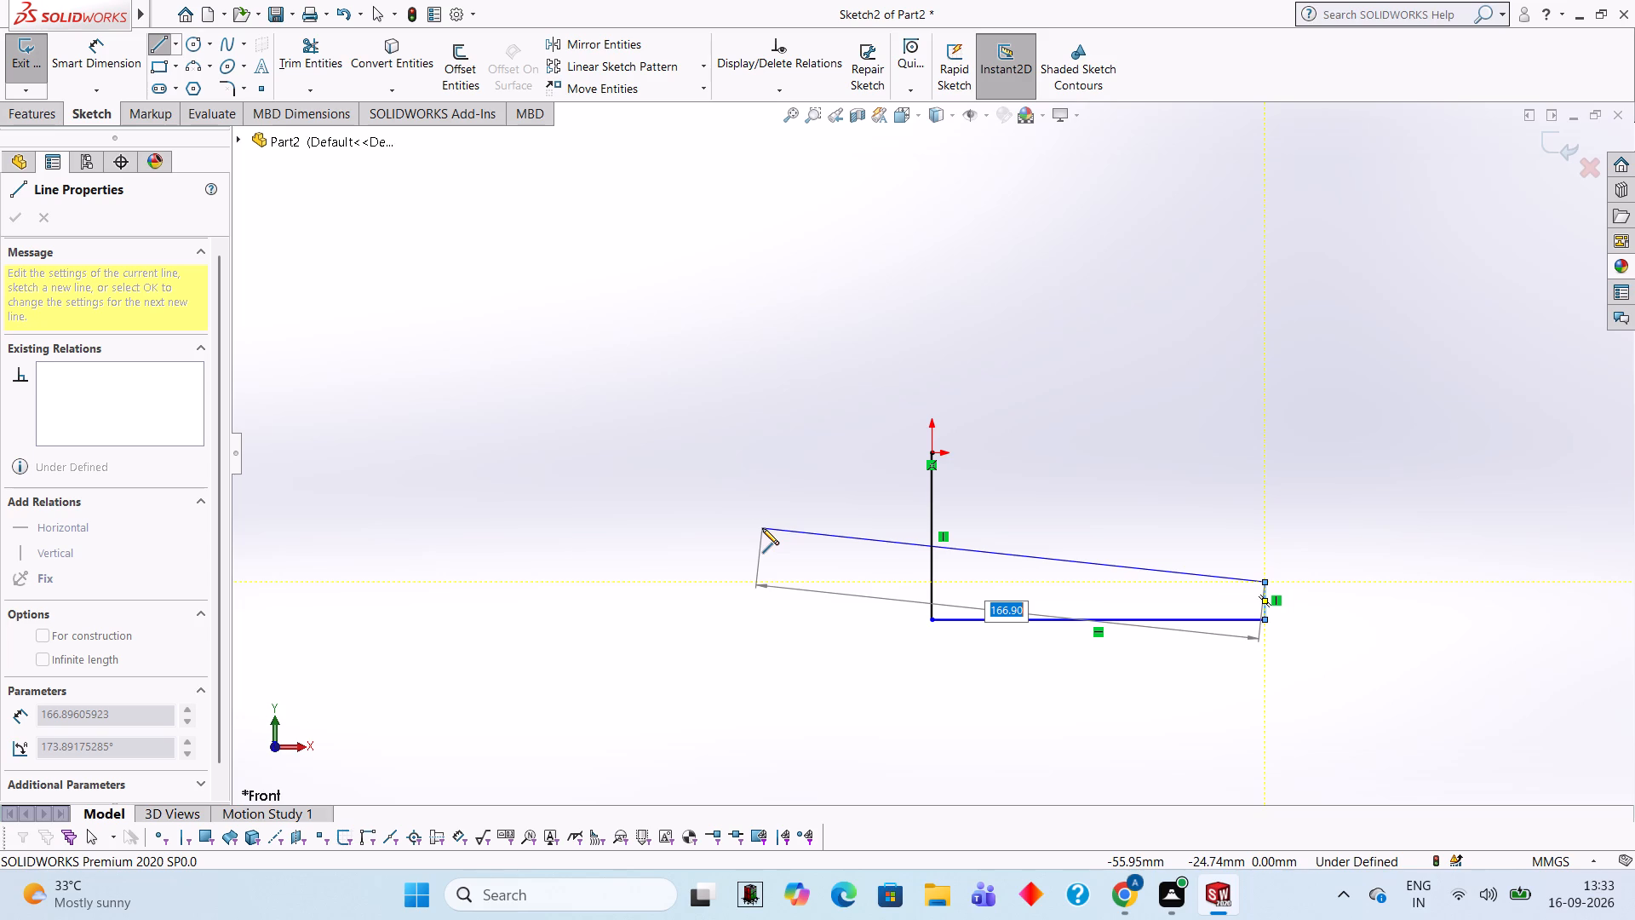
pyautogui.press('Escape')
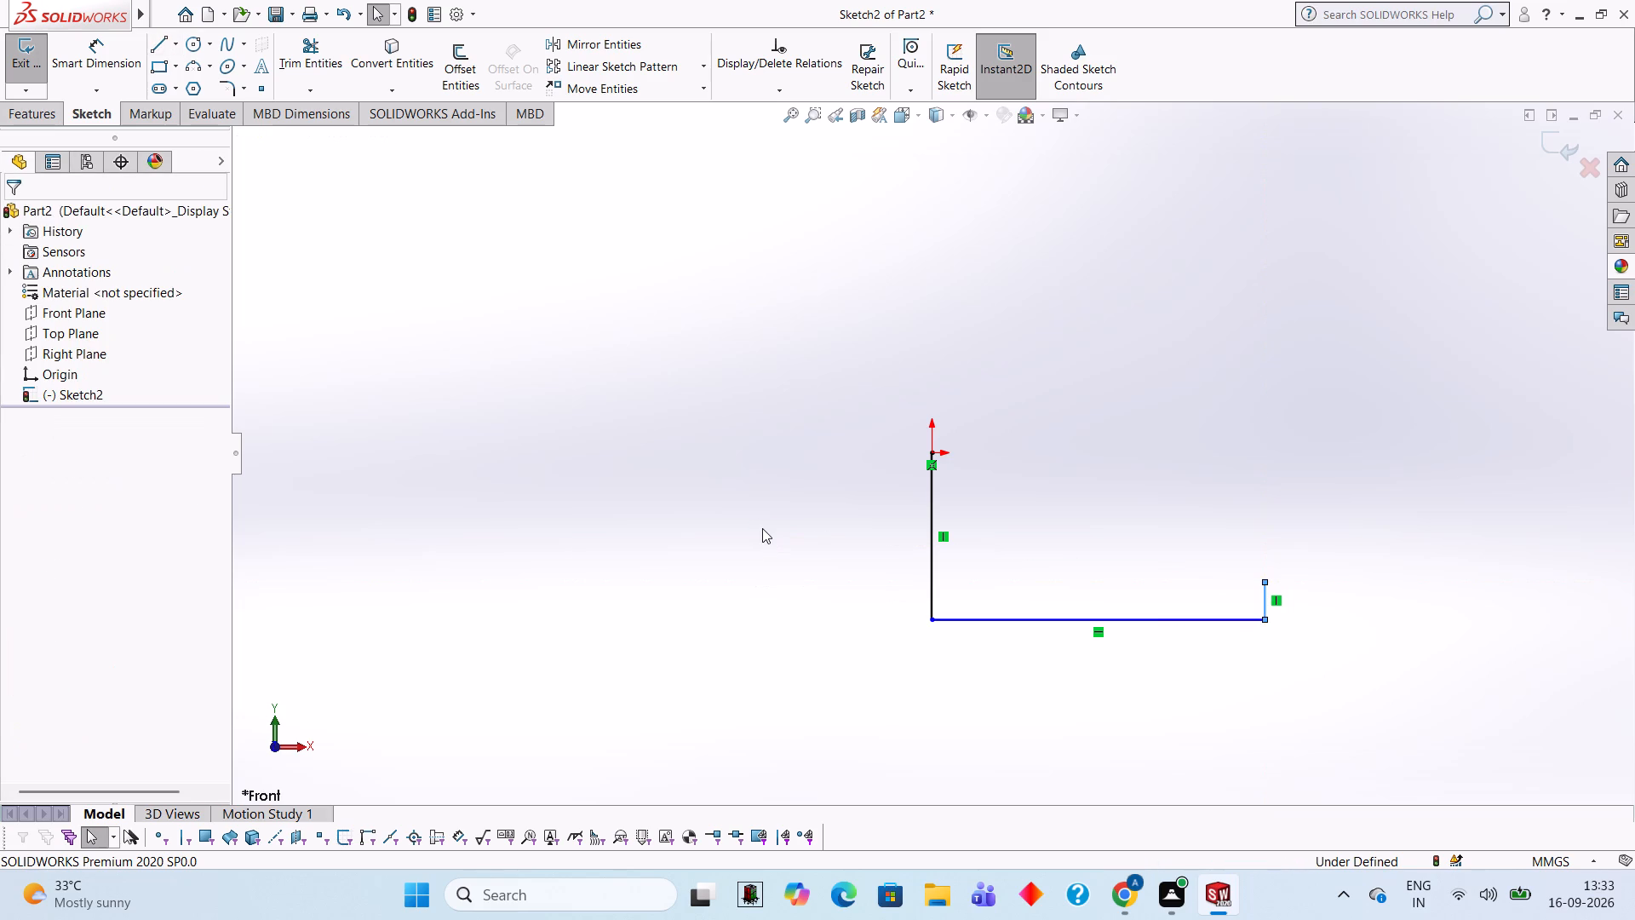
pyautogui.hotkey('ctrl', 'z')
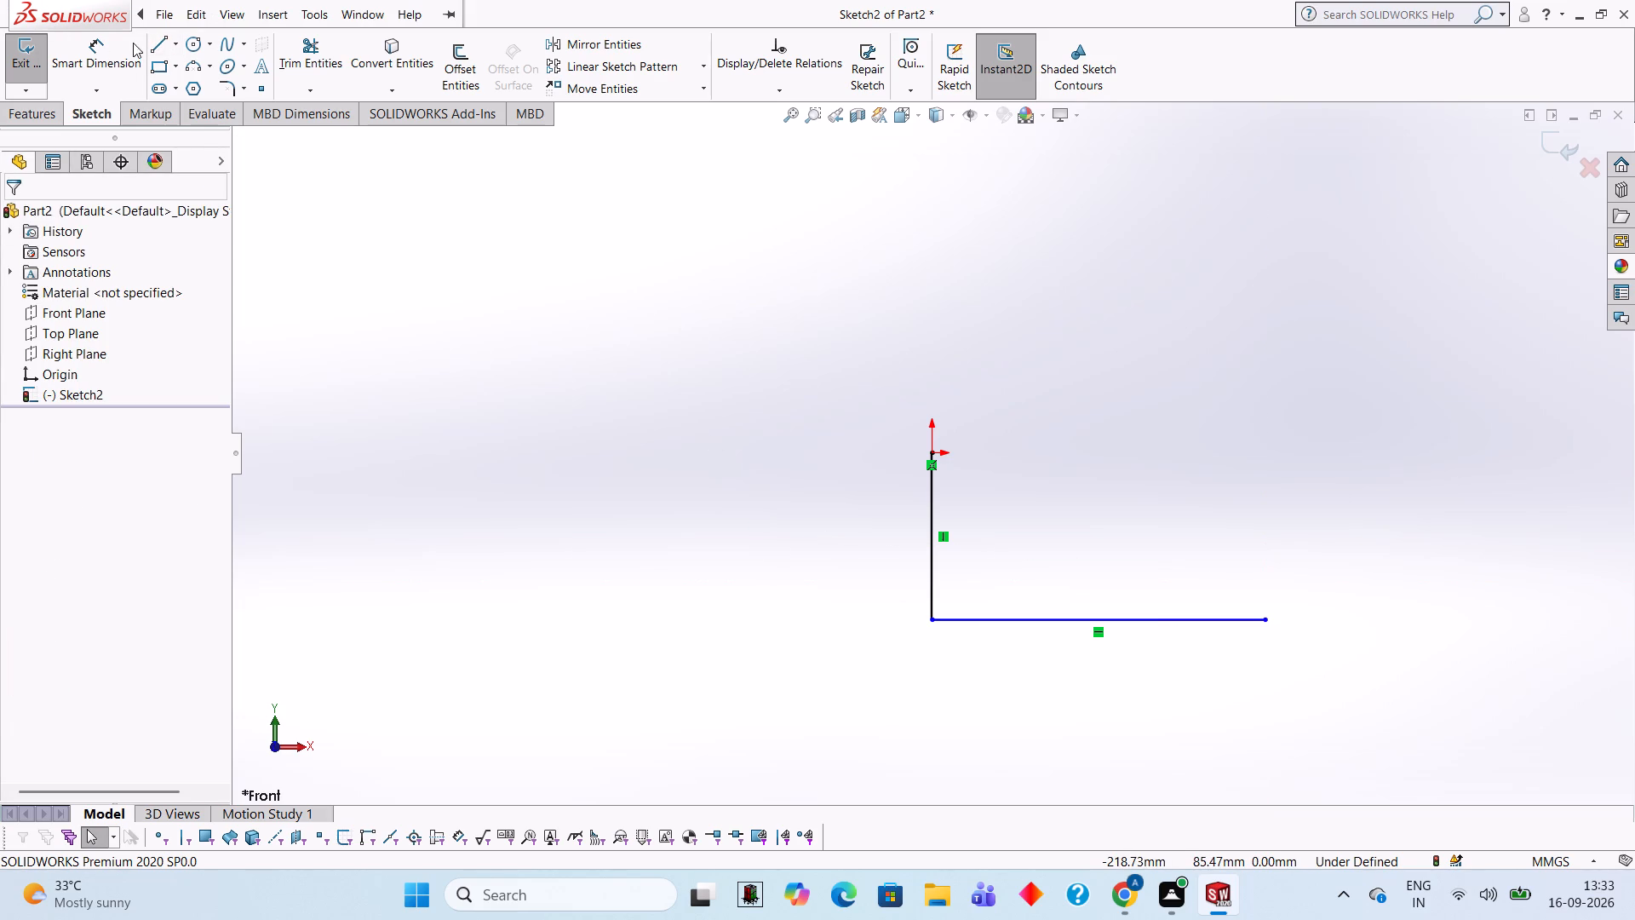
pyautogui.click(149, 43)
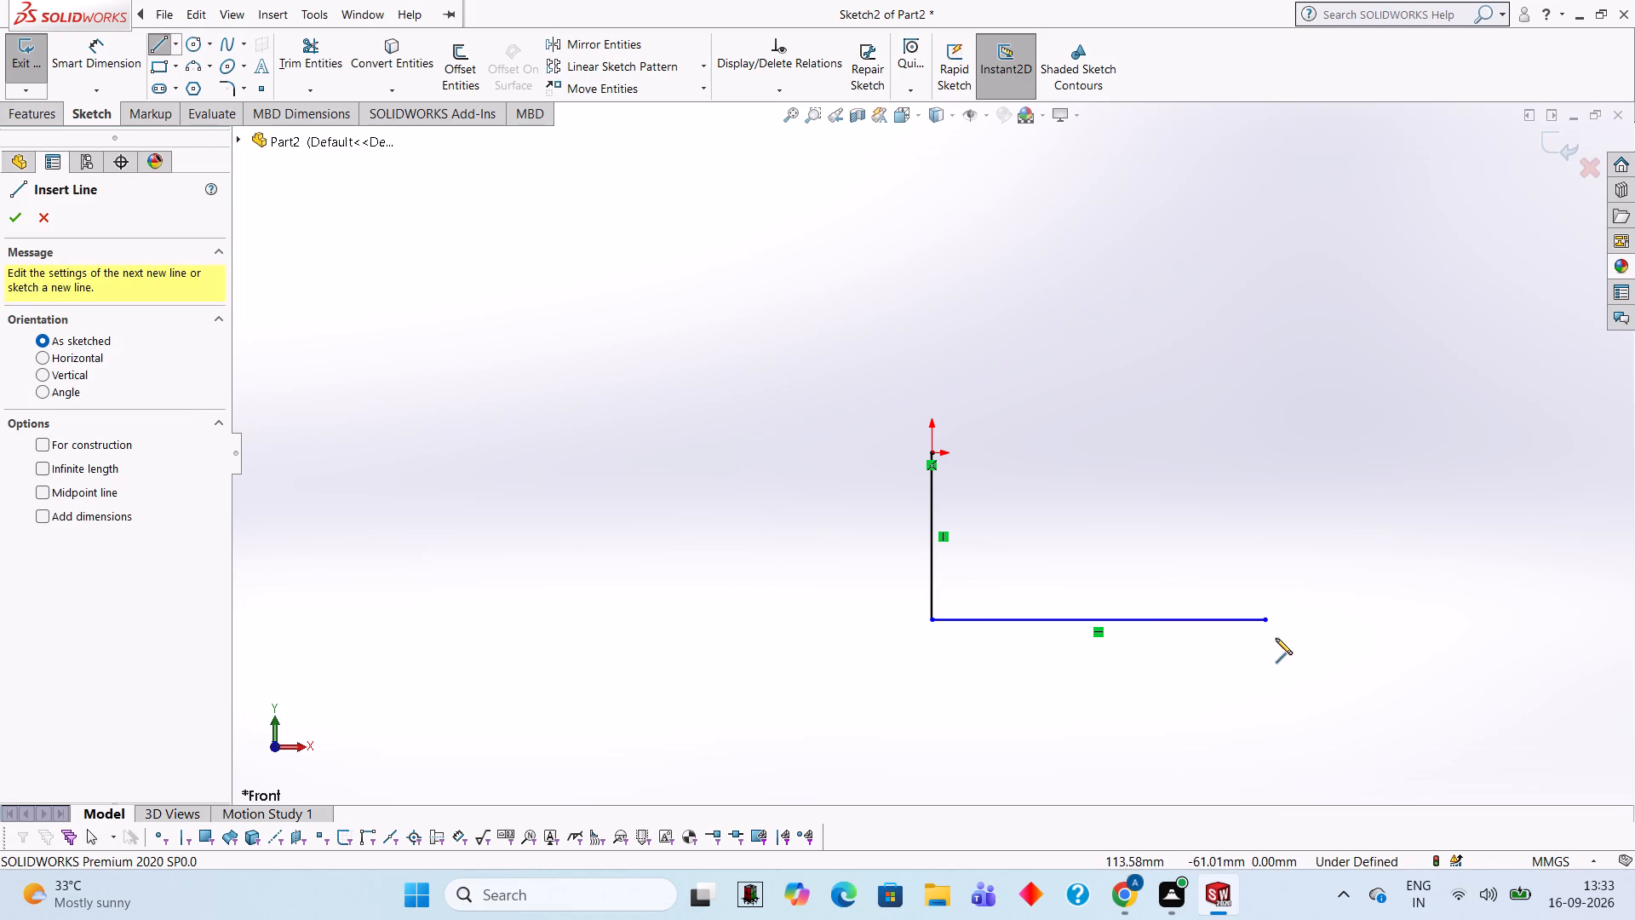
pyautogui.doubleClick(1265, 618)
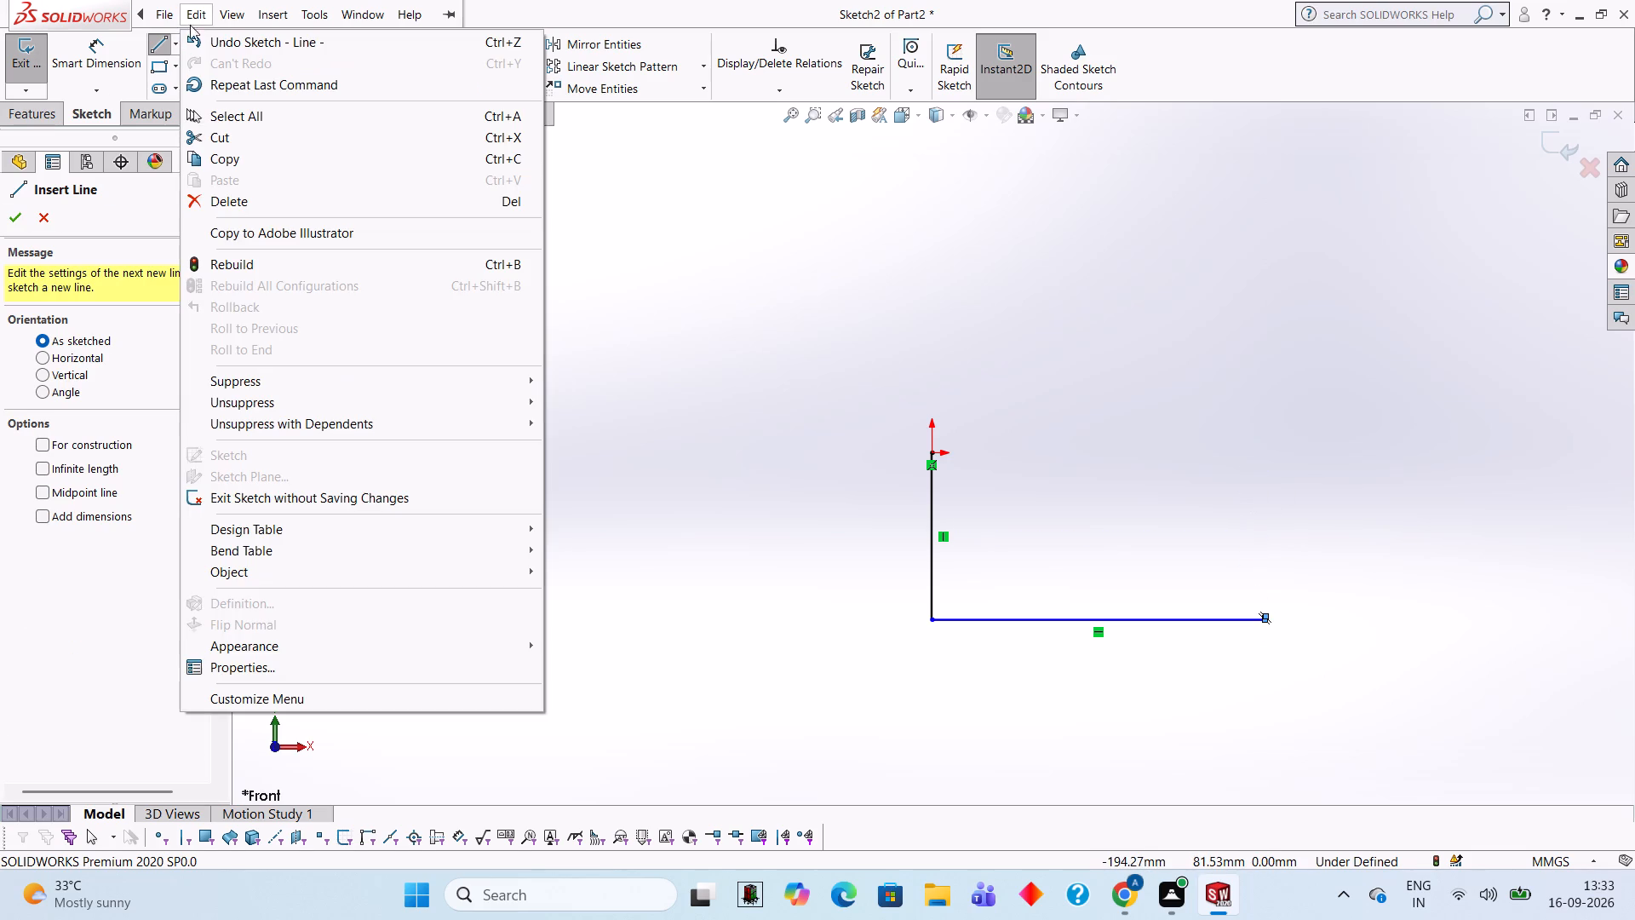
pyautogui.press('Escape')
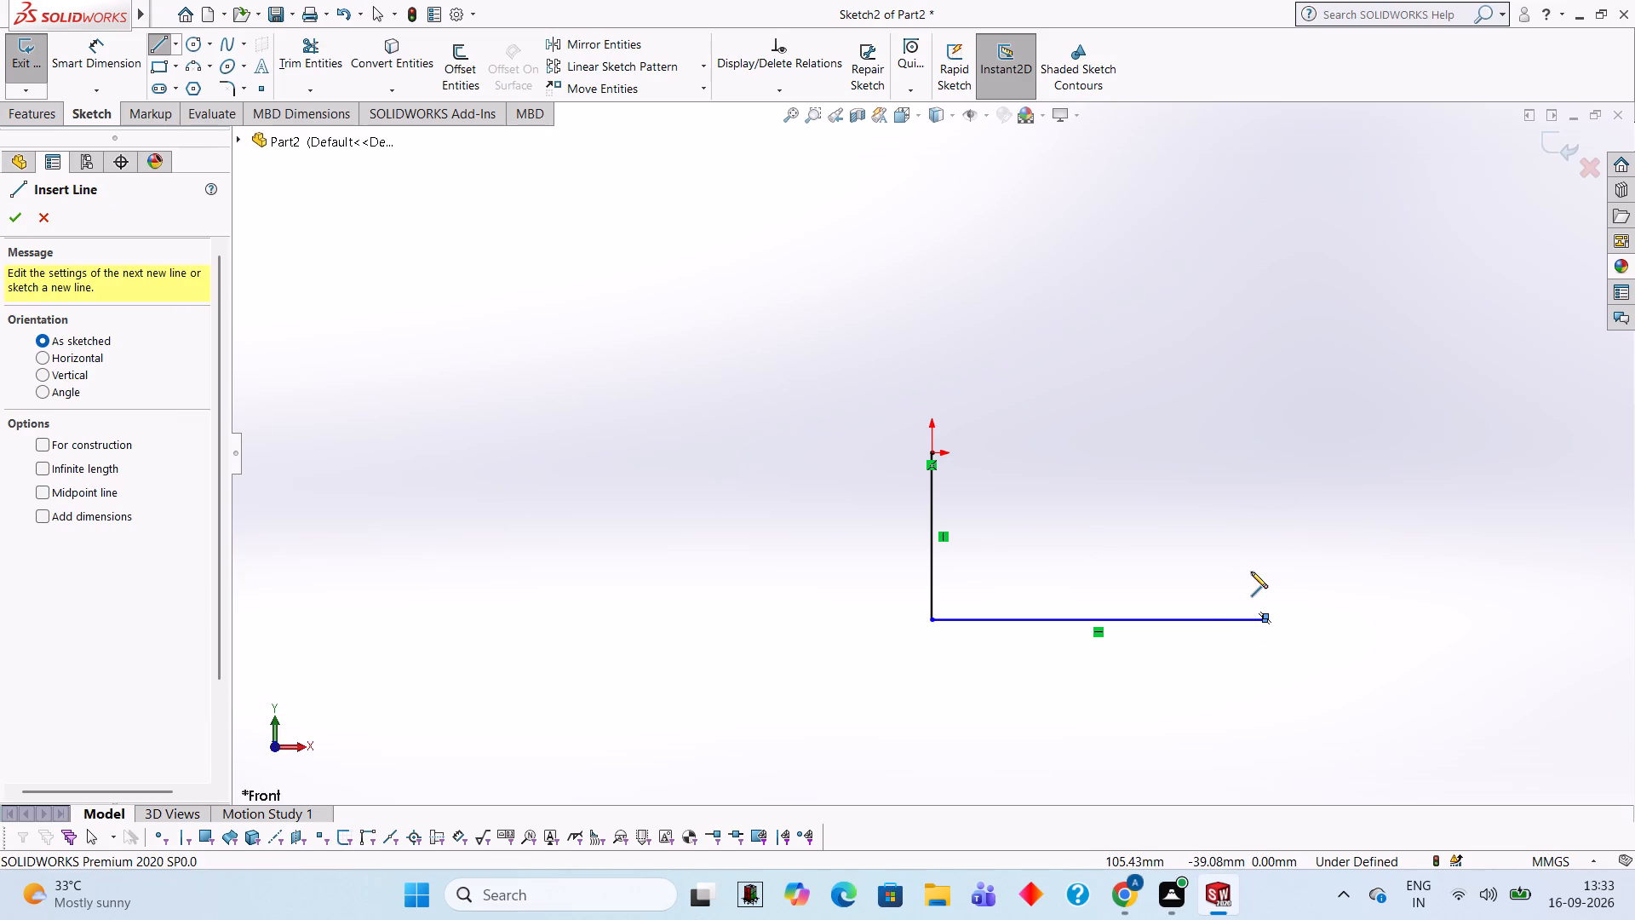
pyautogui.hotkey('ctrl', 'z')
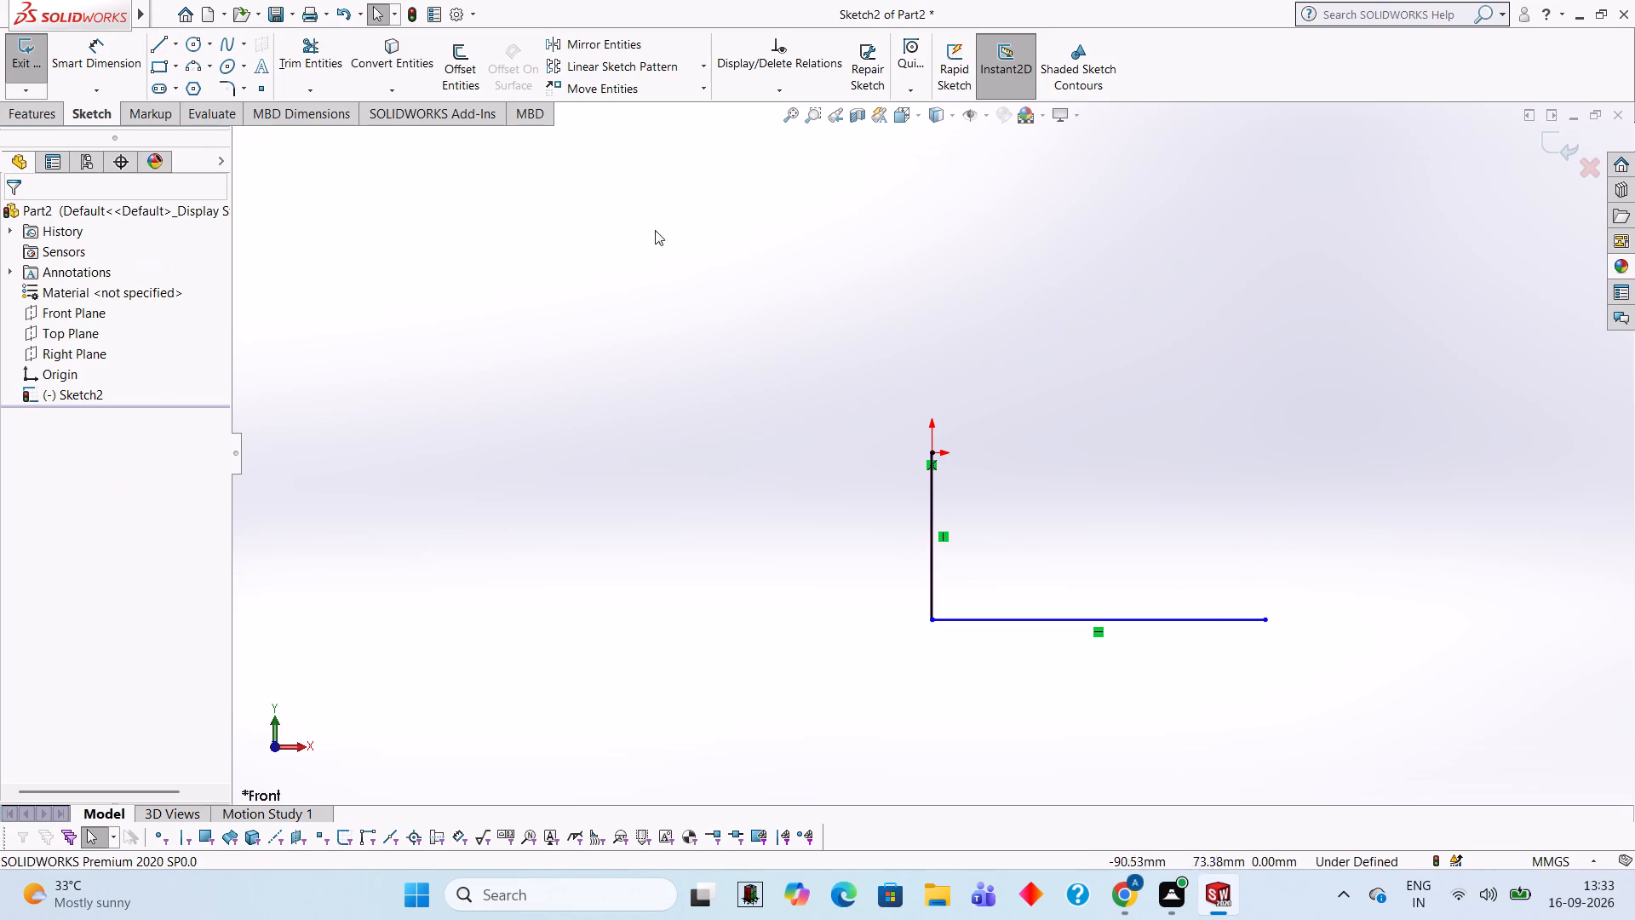
# From the bottom line's right end, draw connected lines 20 mm up, 35 mm left and 5 mm down for the lower arm.
pyautogui.click(160, 35)
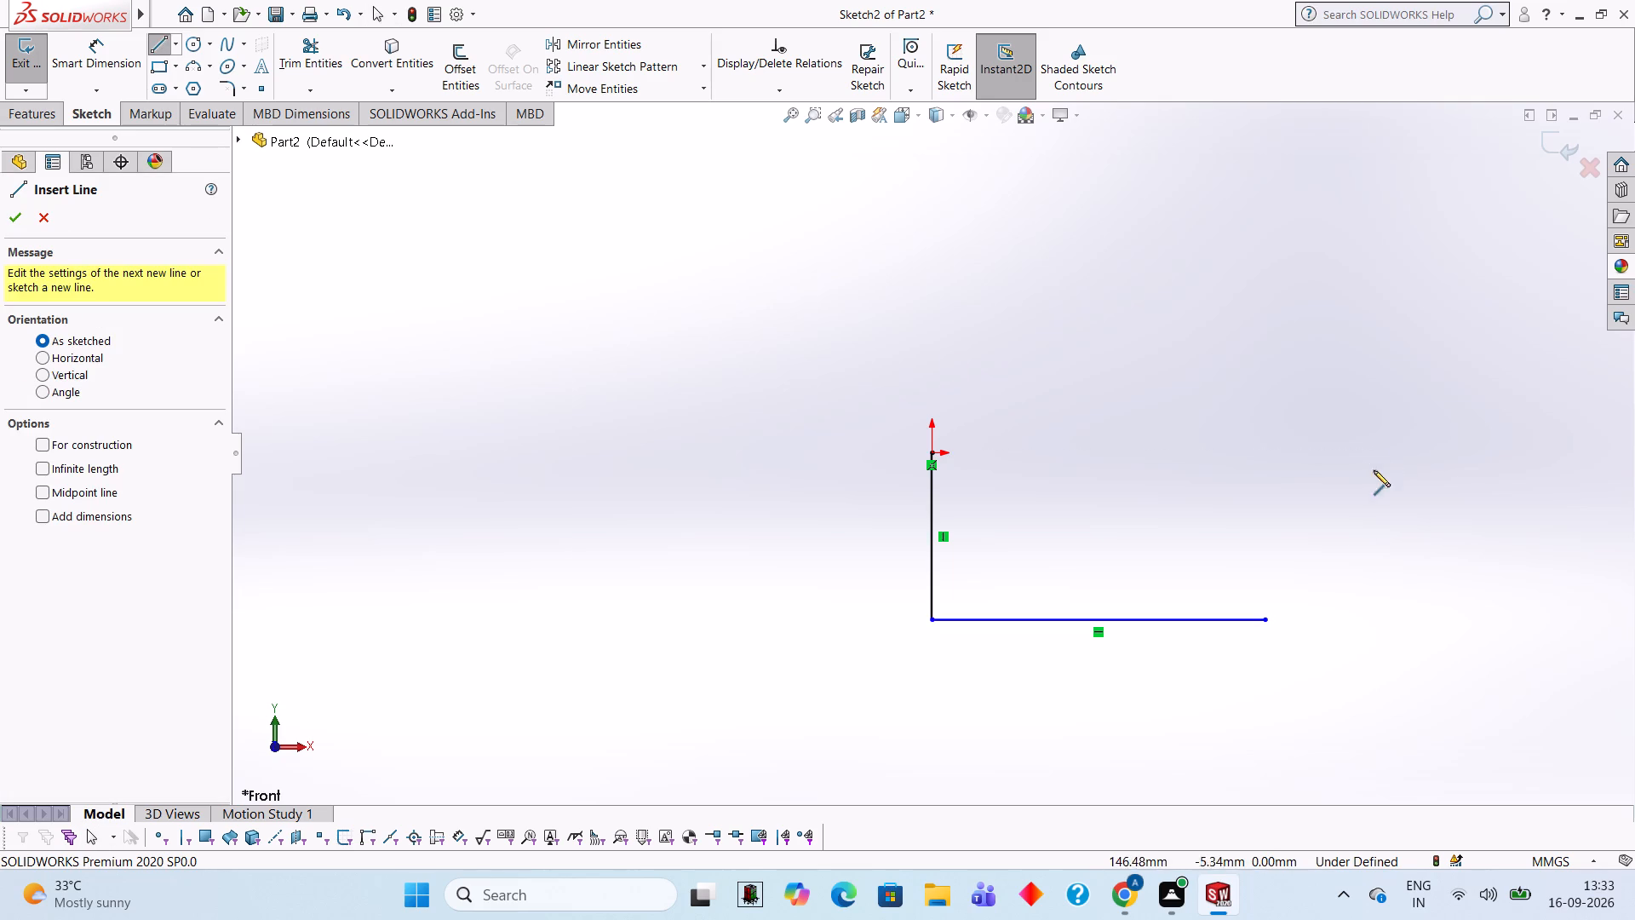
pyautogui.click(1266, 618)
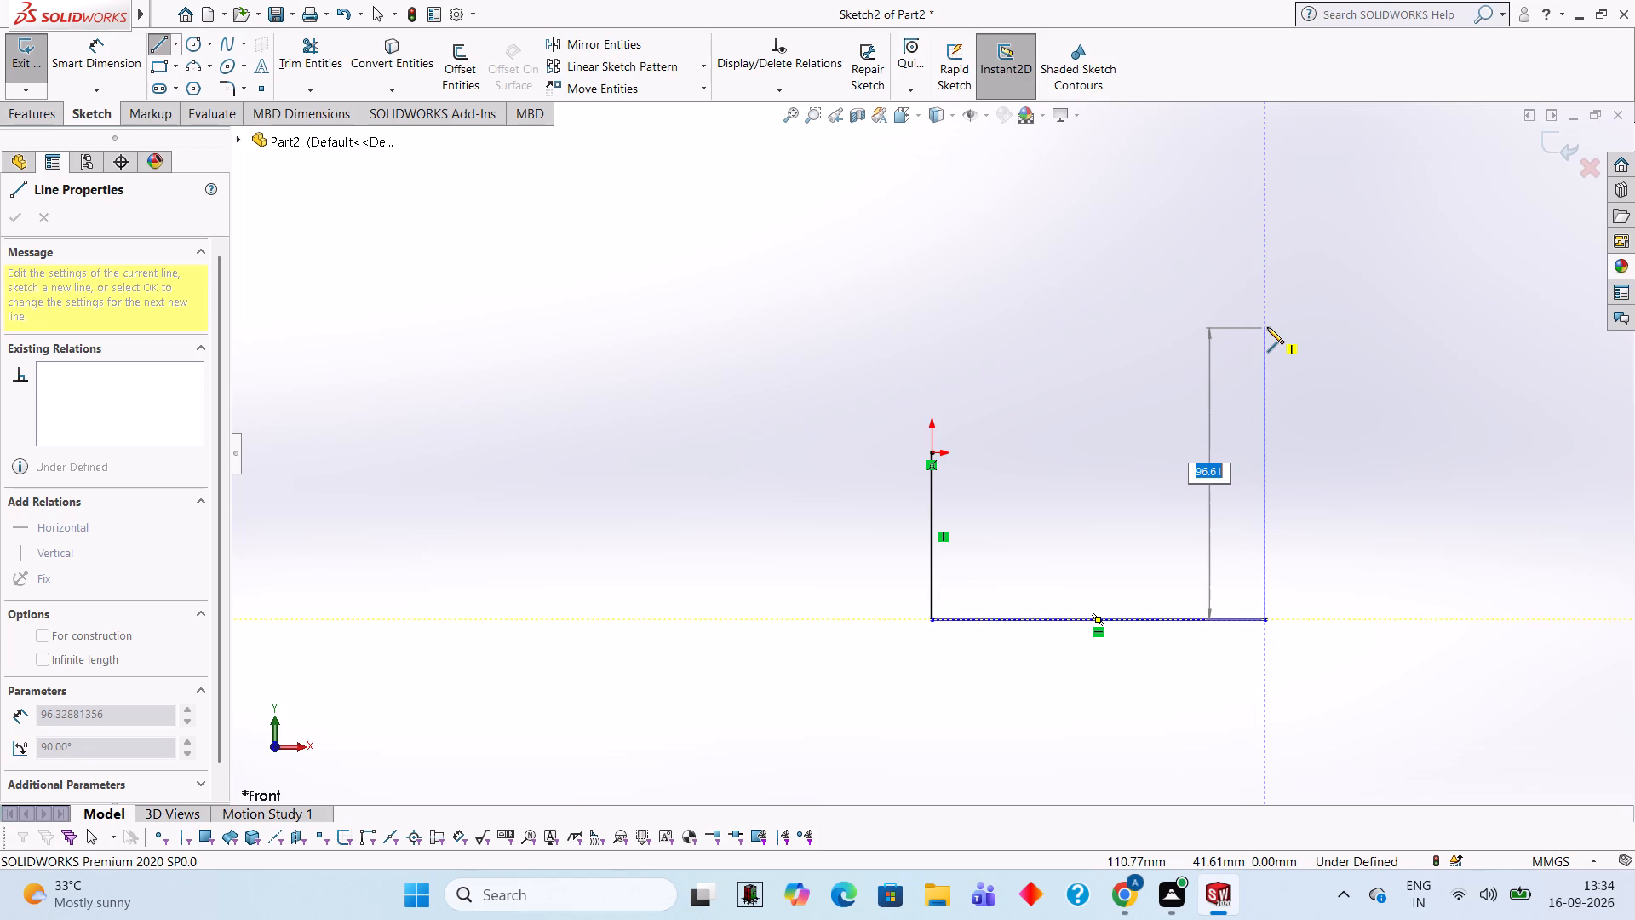
pyautogui.write('20')
pyautogui.press('Return')
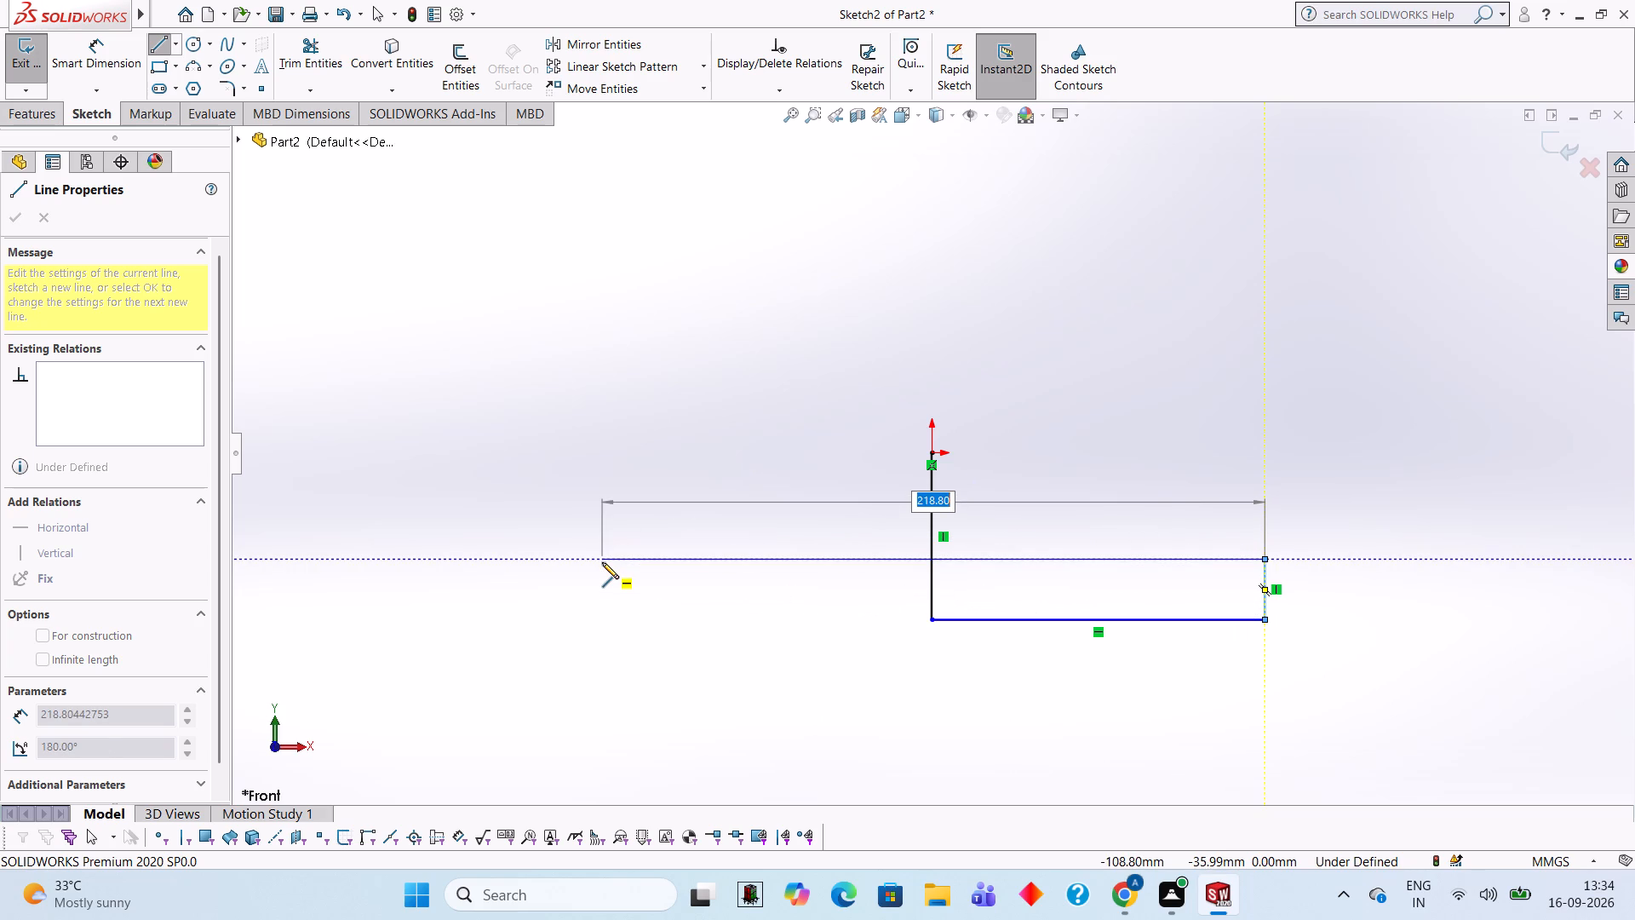
pyautogui.write('35')
pyautogui.press('Return')
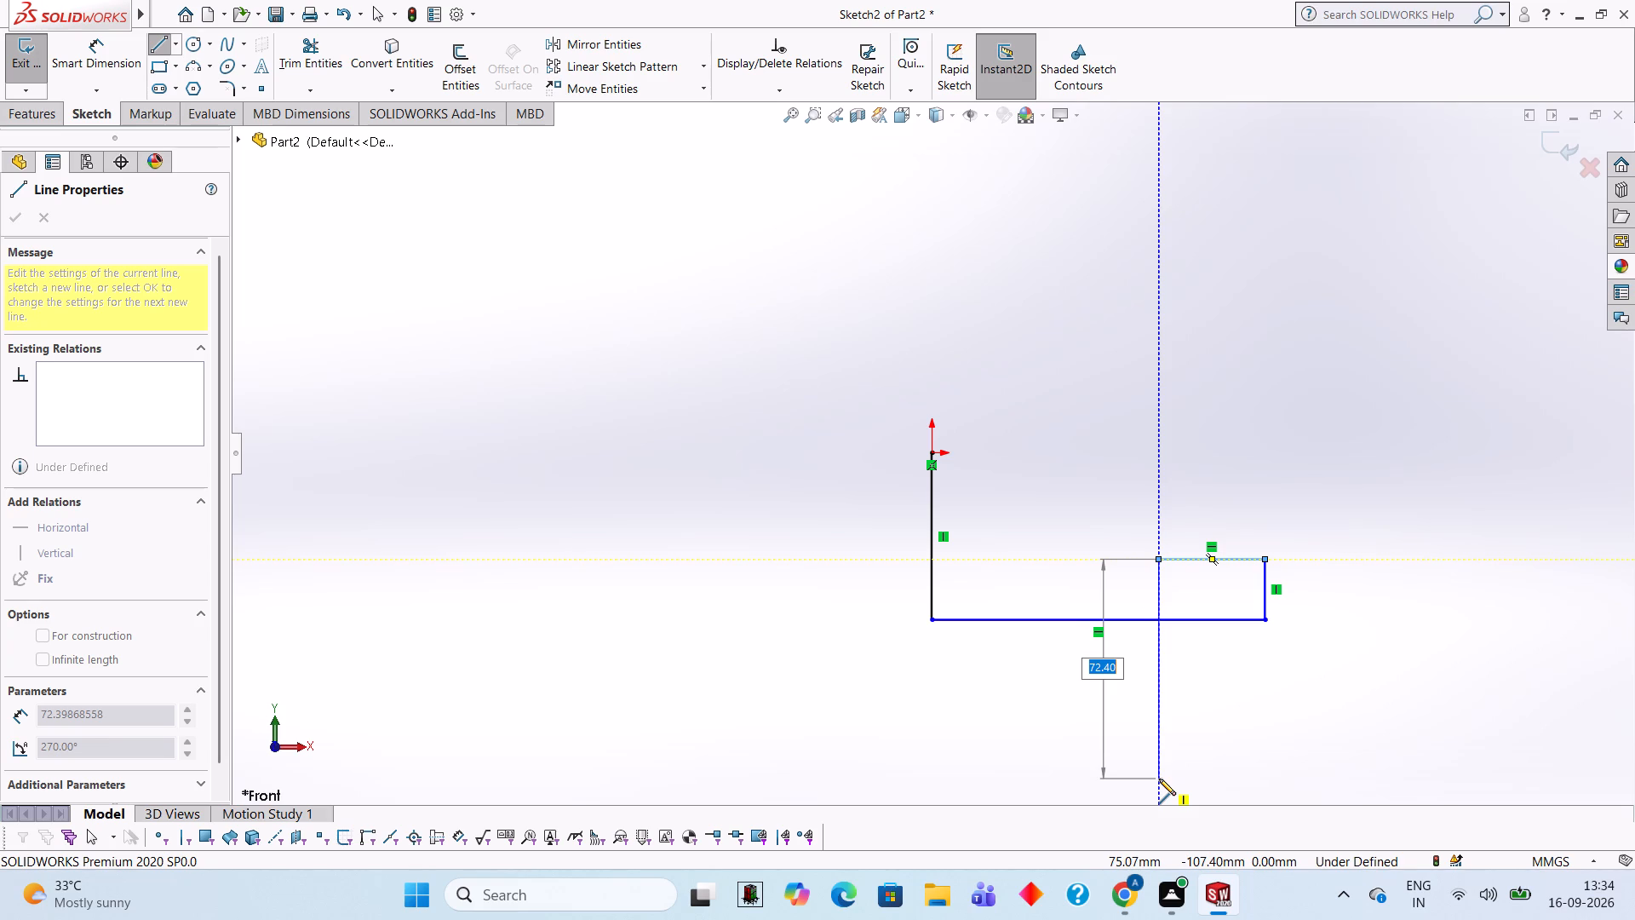
pyautogui.press('5')
pyautogui.press('Return')
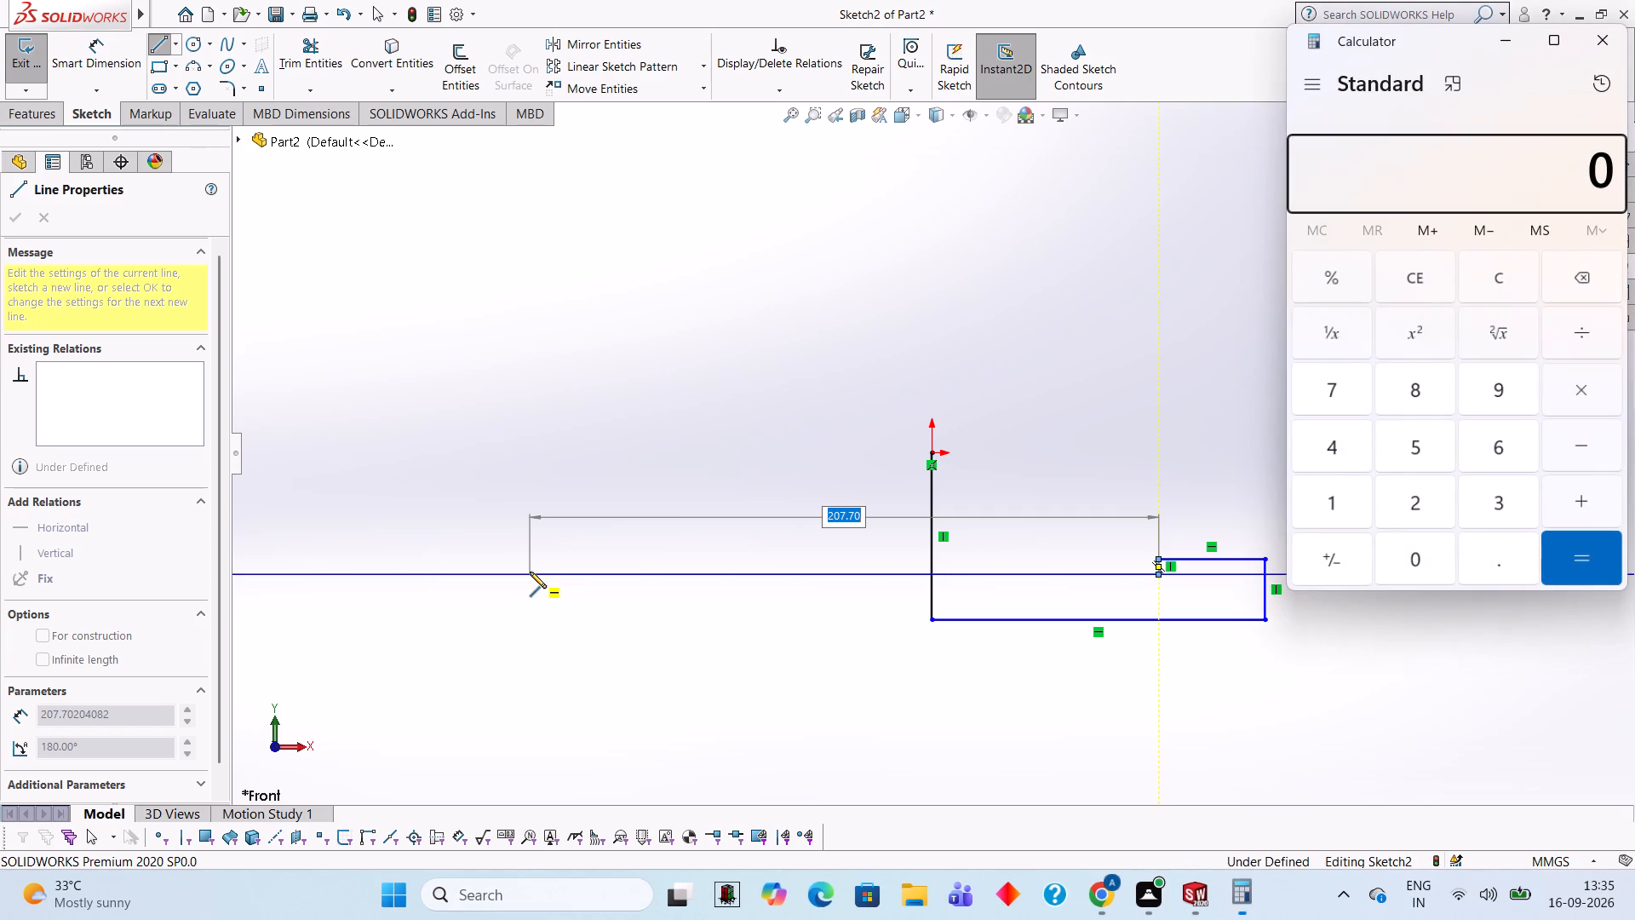
# Work out 60 - 35 in Calculator, close it and end the running line chain.
pyautogui.write('60-')
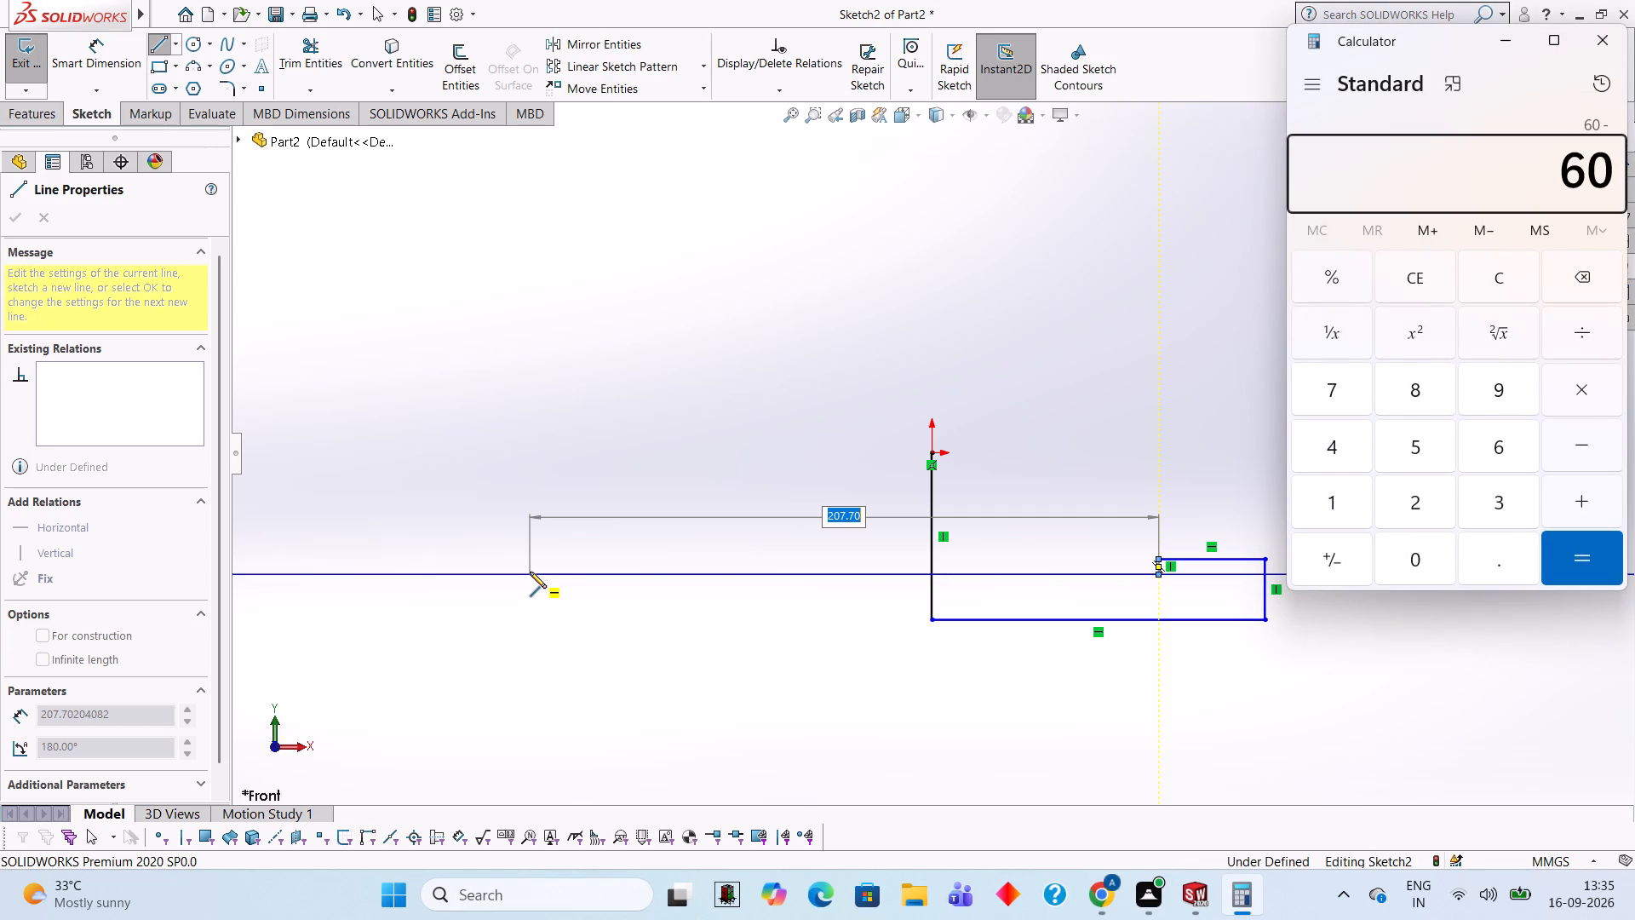
pyautogui.write('35')
pyautogui.press('Return')
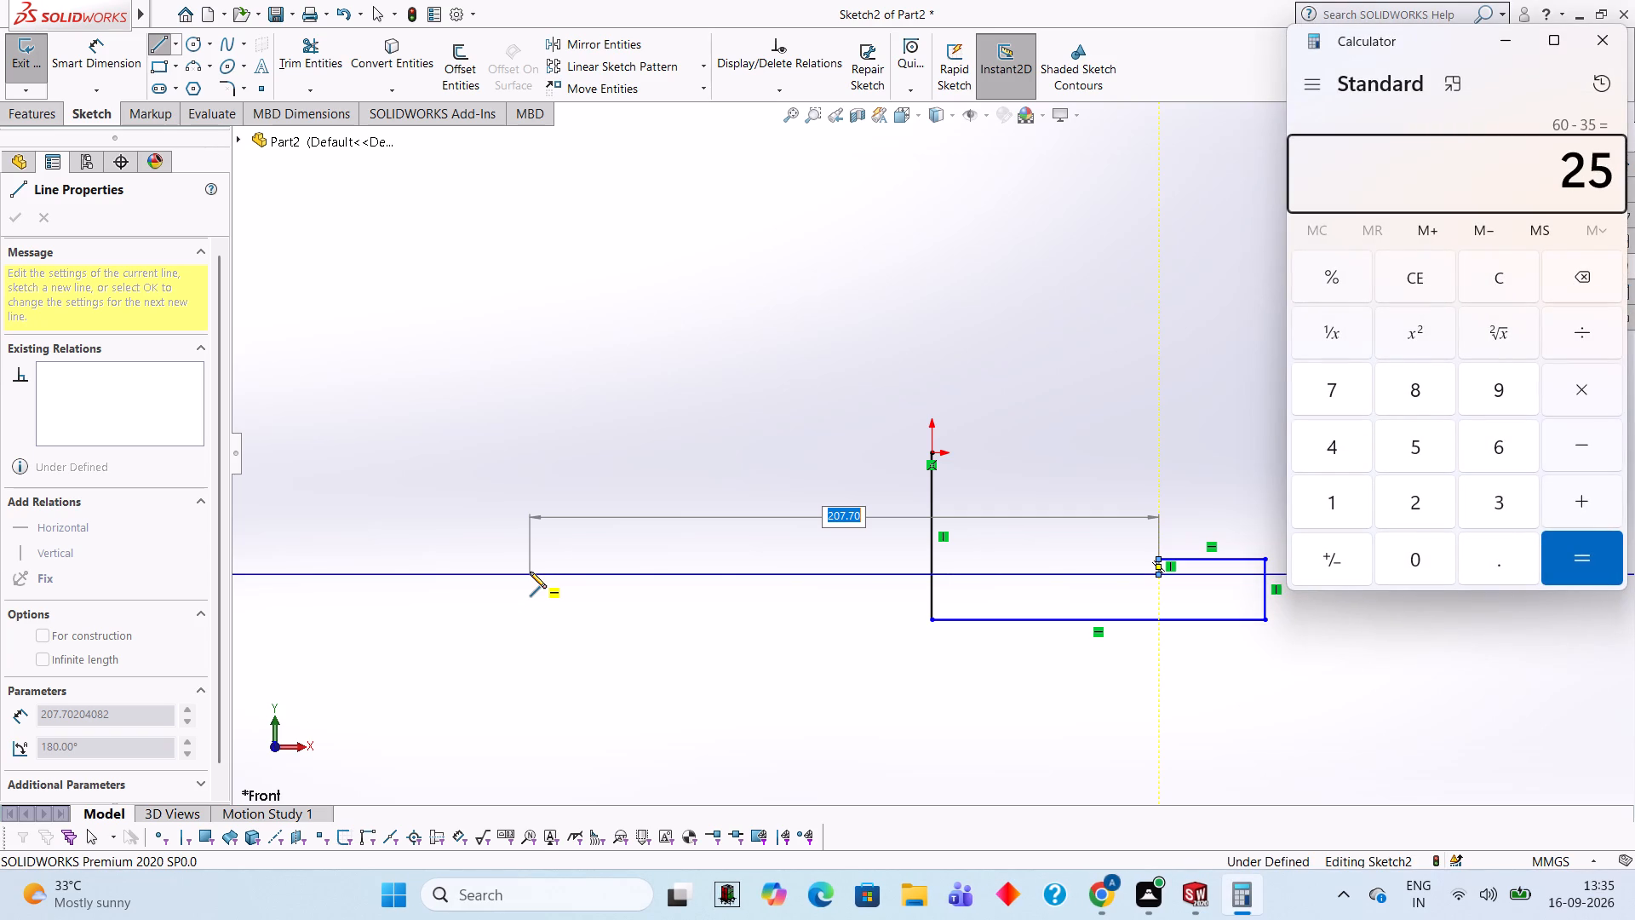
pyautogui.click(1596, 52)
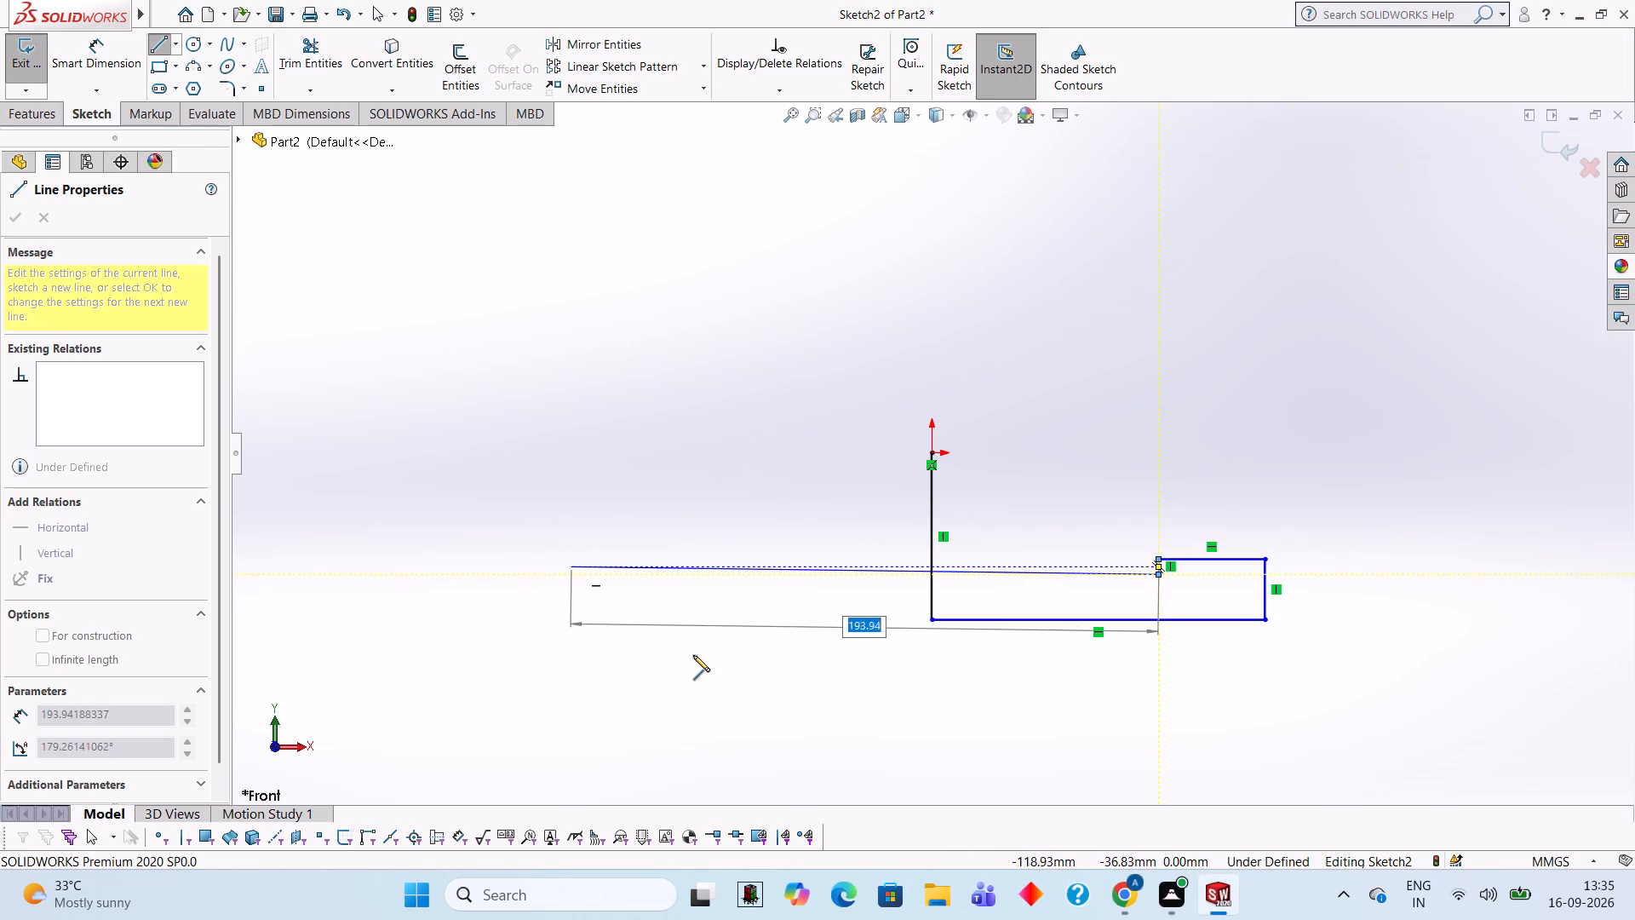
pyautogui.press('Escape')
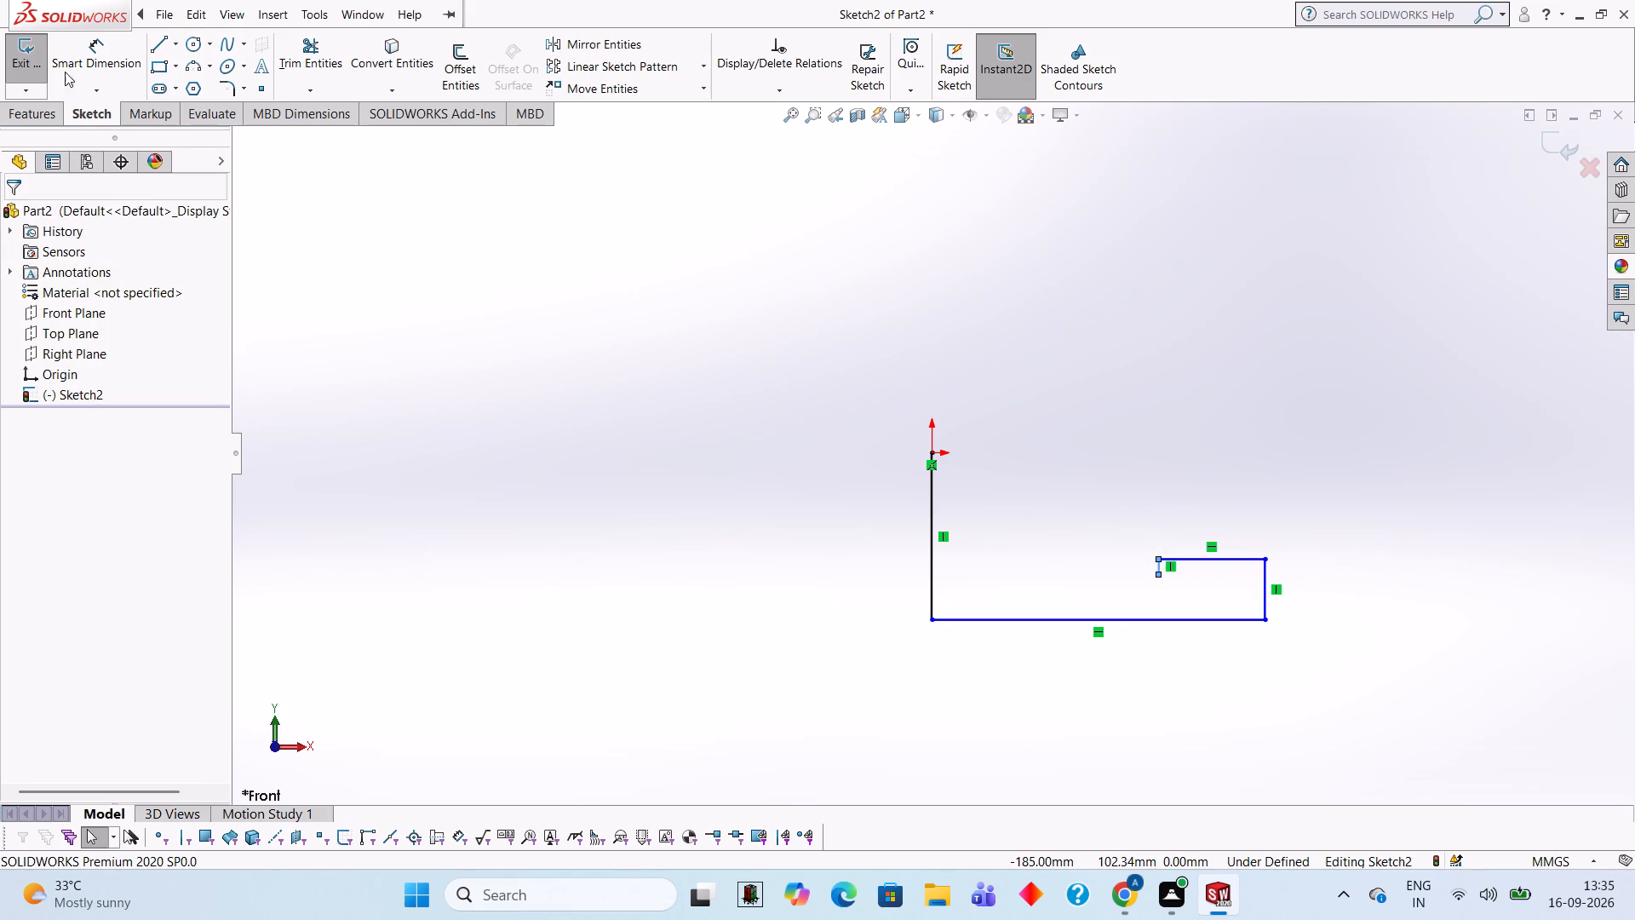
# Continue the slot outline from the 5 mm line's lower end with lines 25 mm left, 30 mm up, 25 mm right and 5 mm down.
pyautogui.click(155, 49)
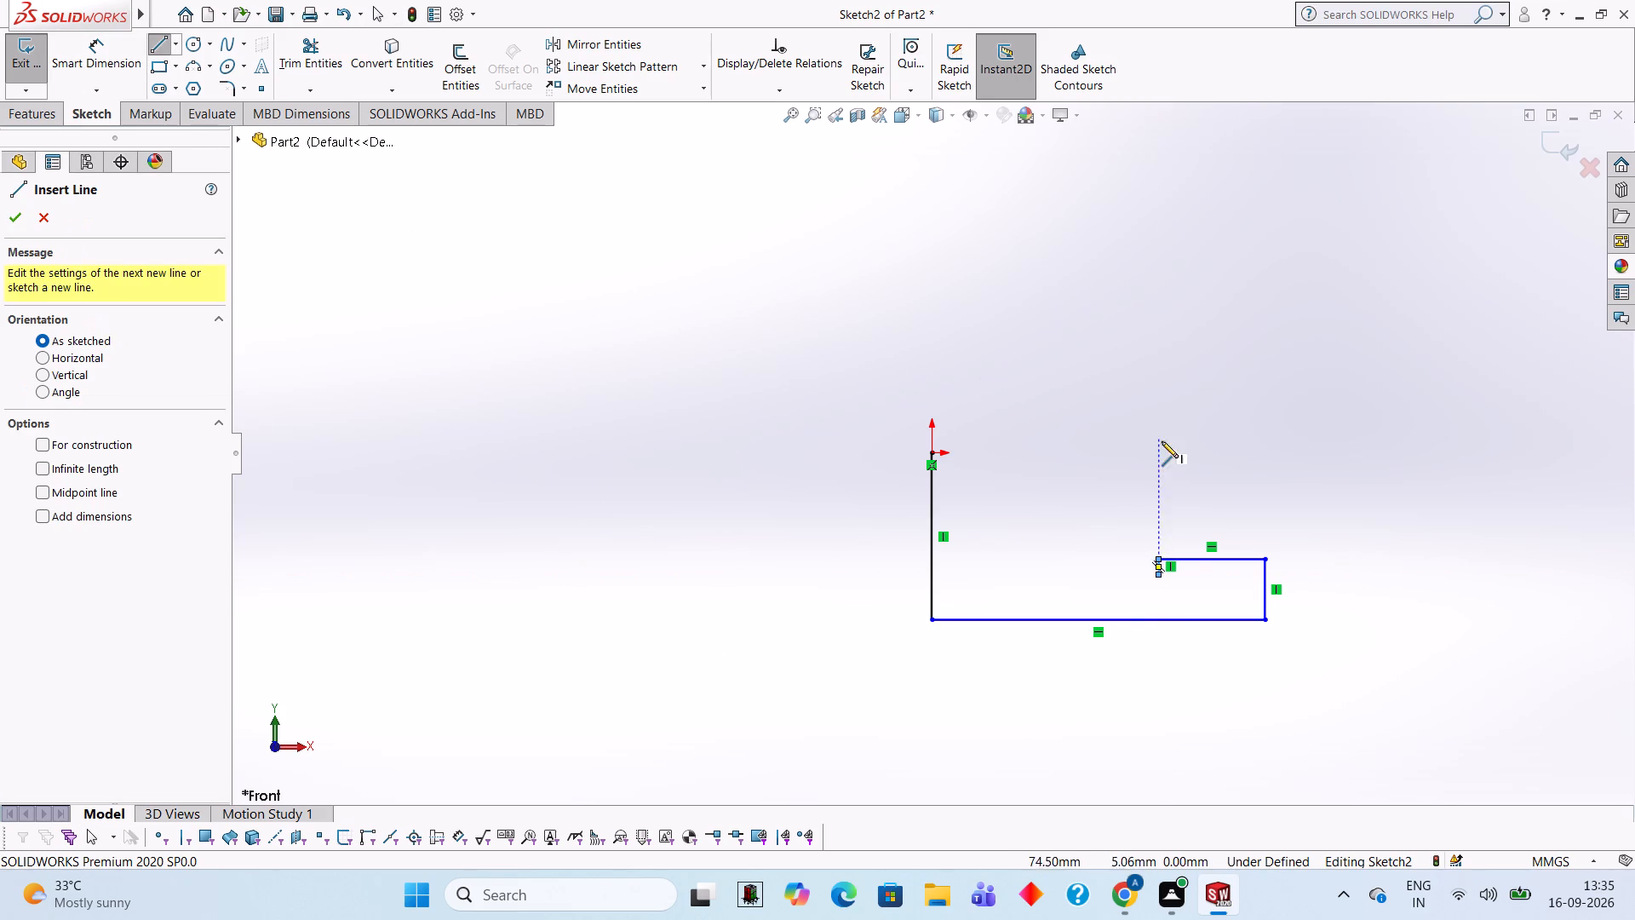
pyautogui.click(1158, 574)
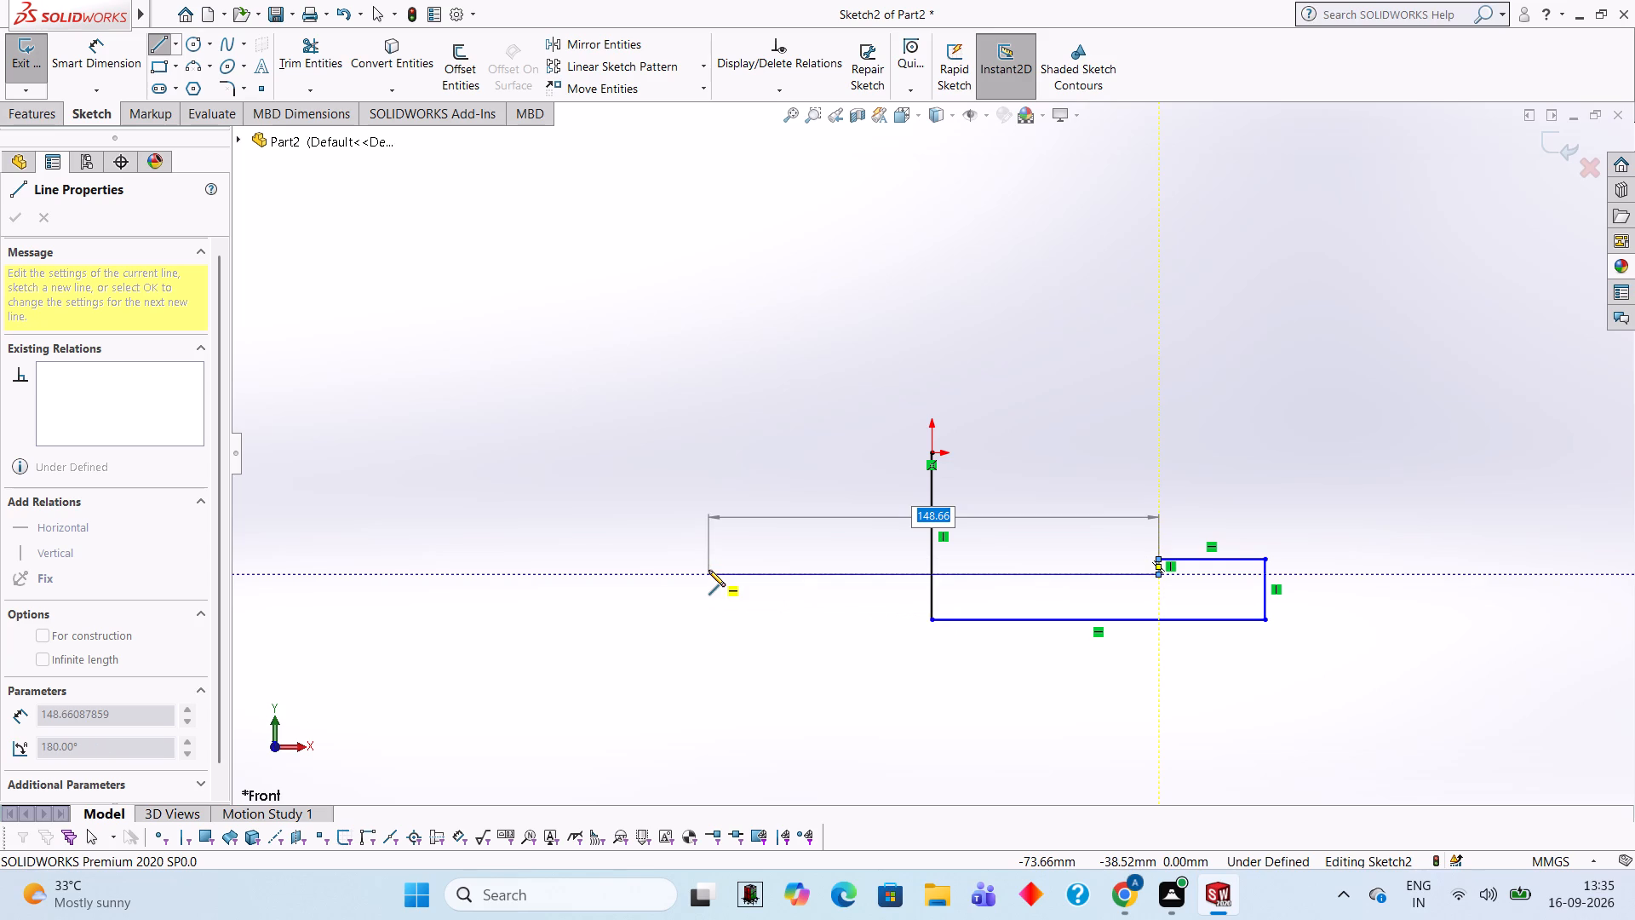
pyautogui.write('25')
pyautogui.press('Return')
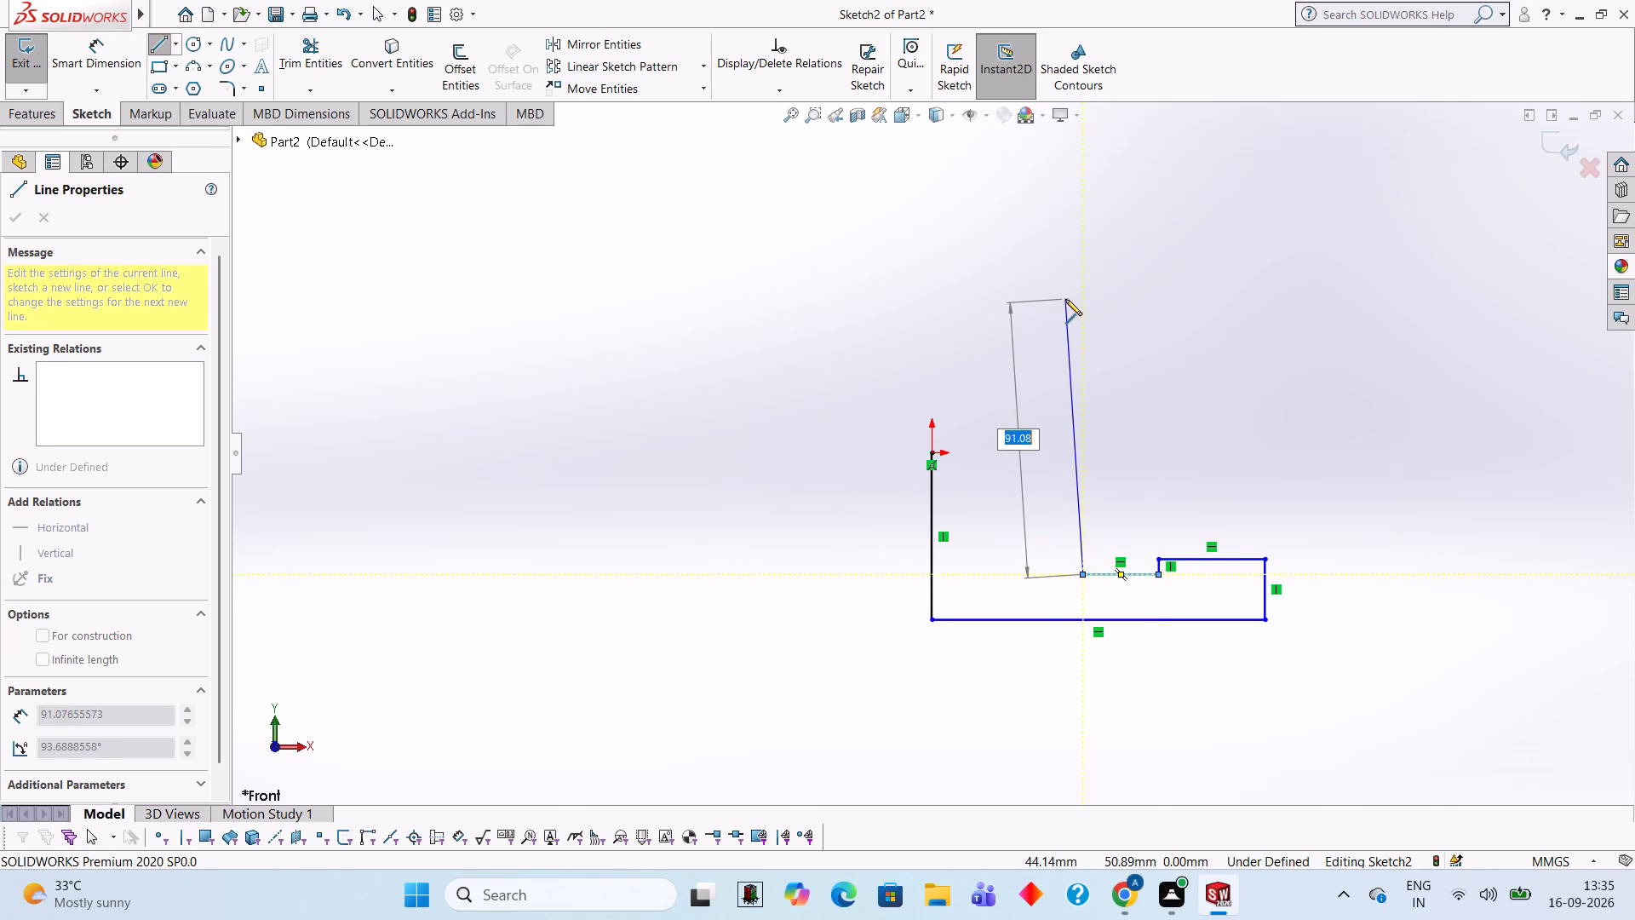
pyautogui.write('30')
pyautogui.press('Return')
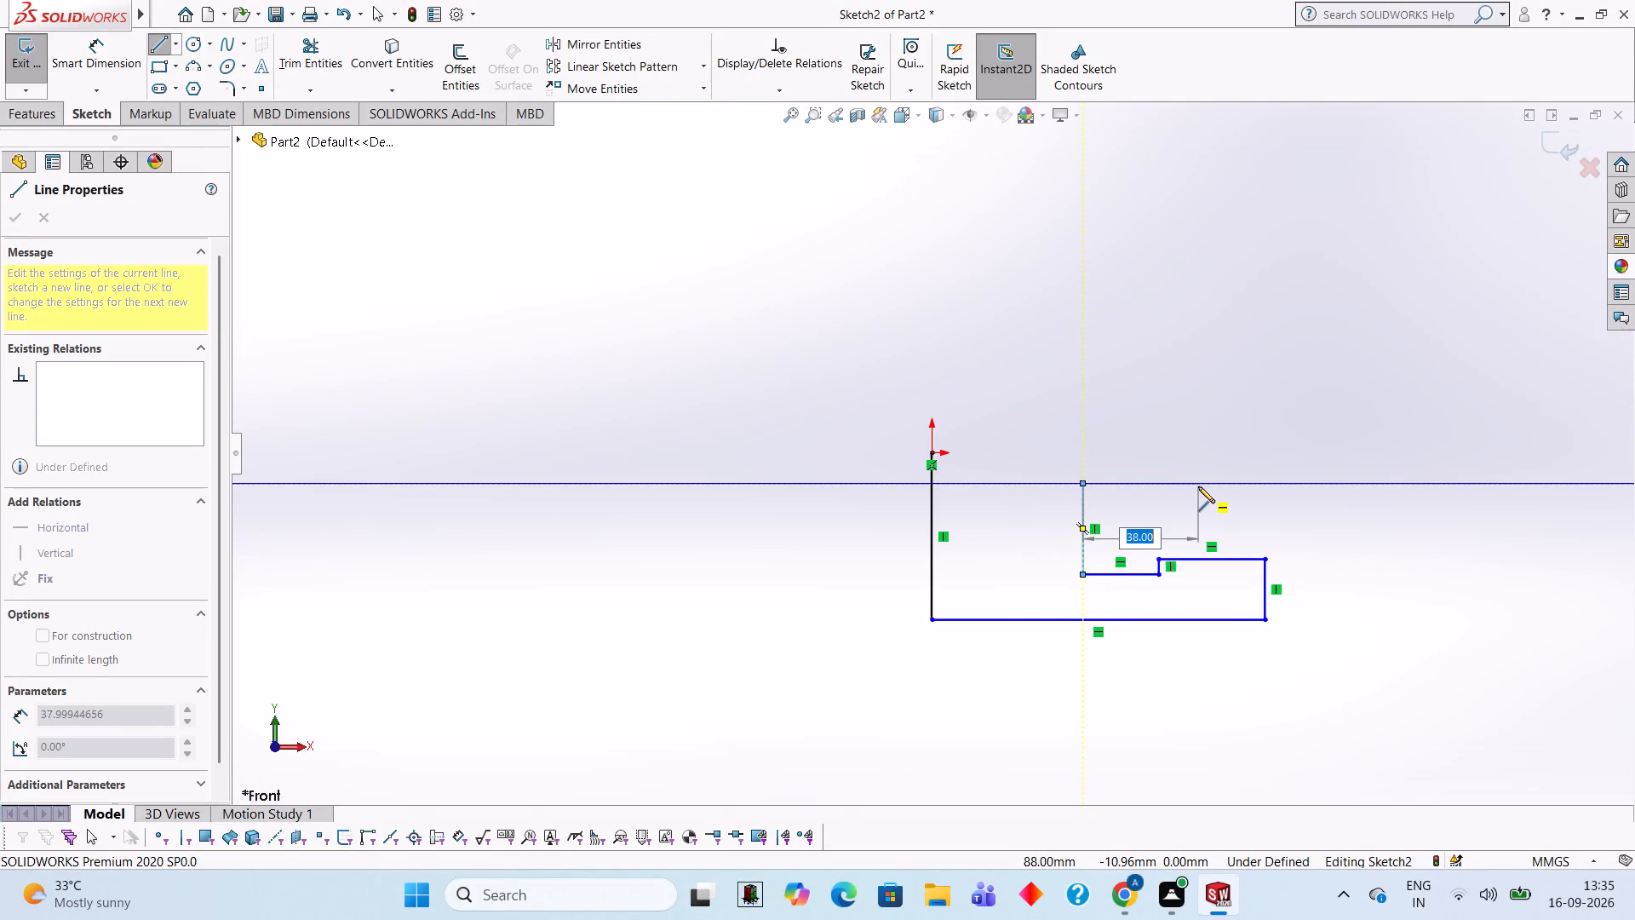
pyautogui.write('25')
pyautogui.press('Return')
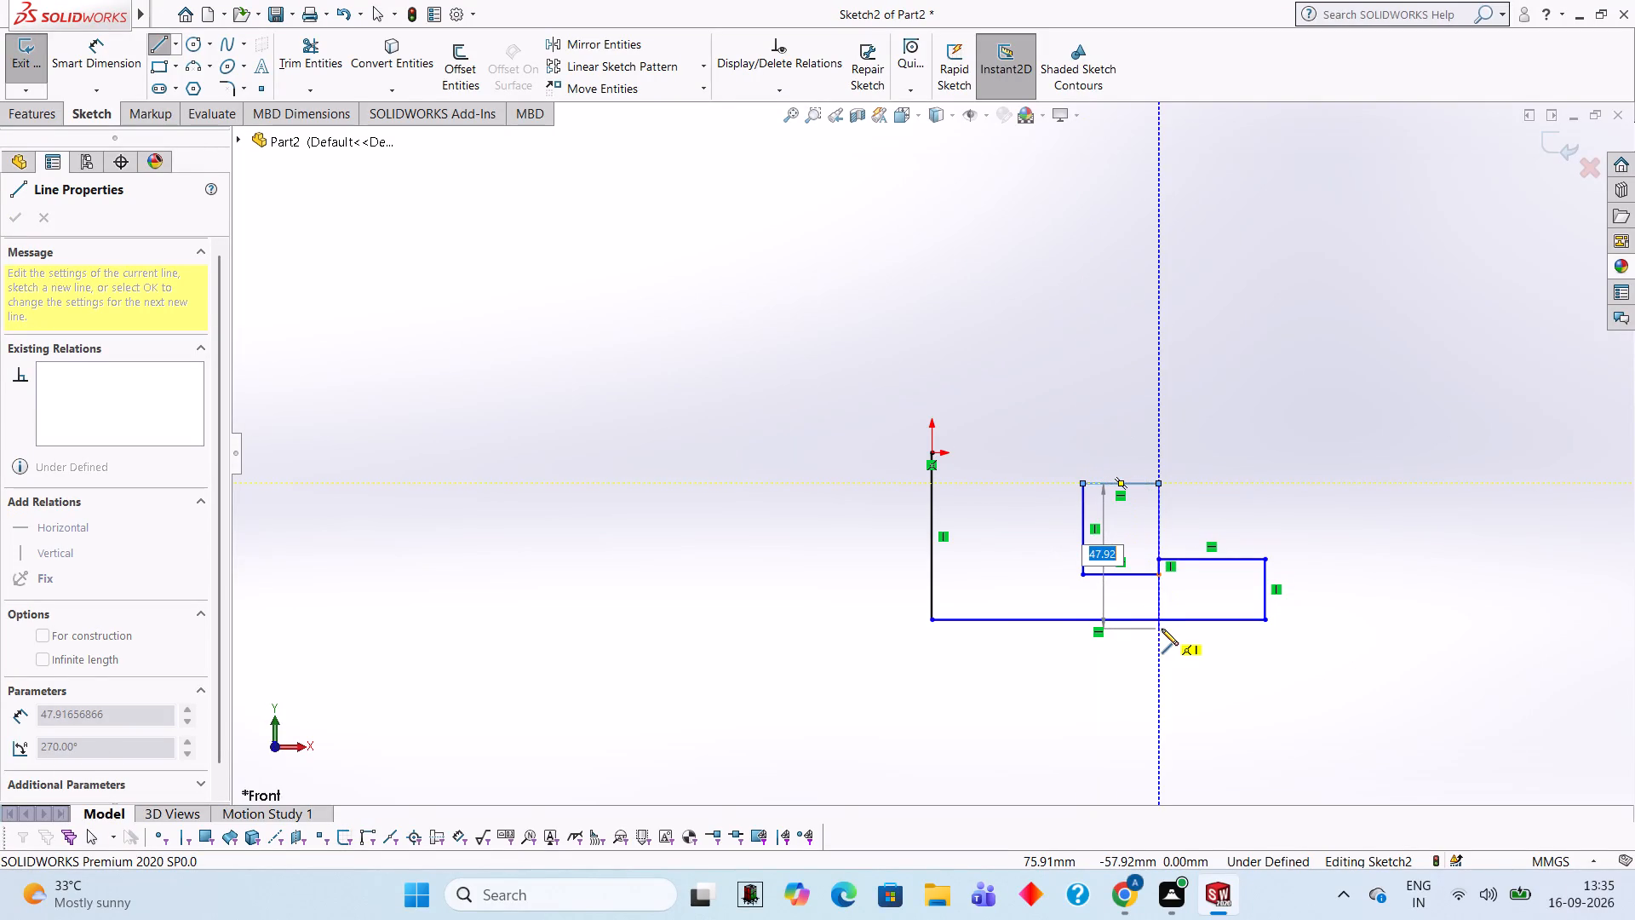
pyautogui.press('5')
pyautogui.press('Return')
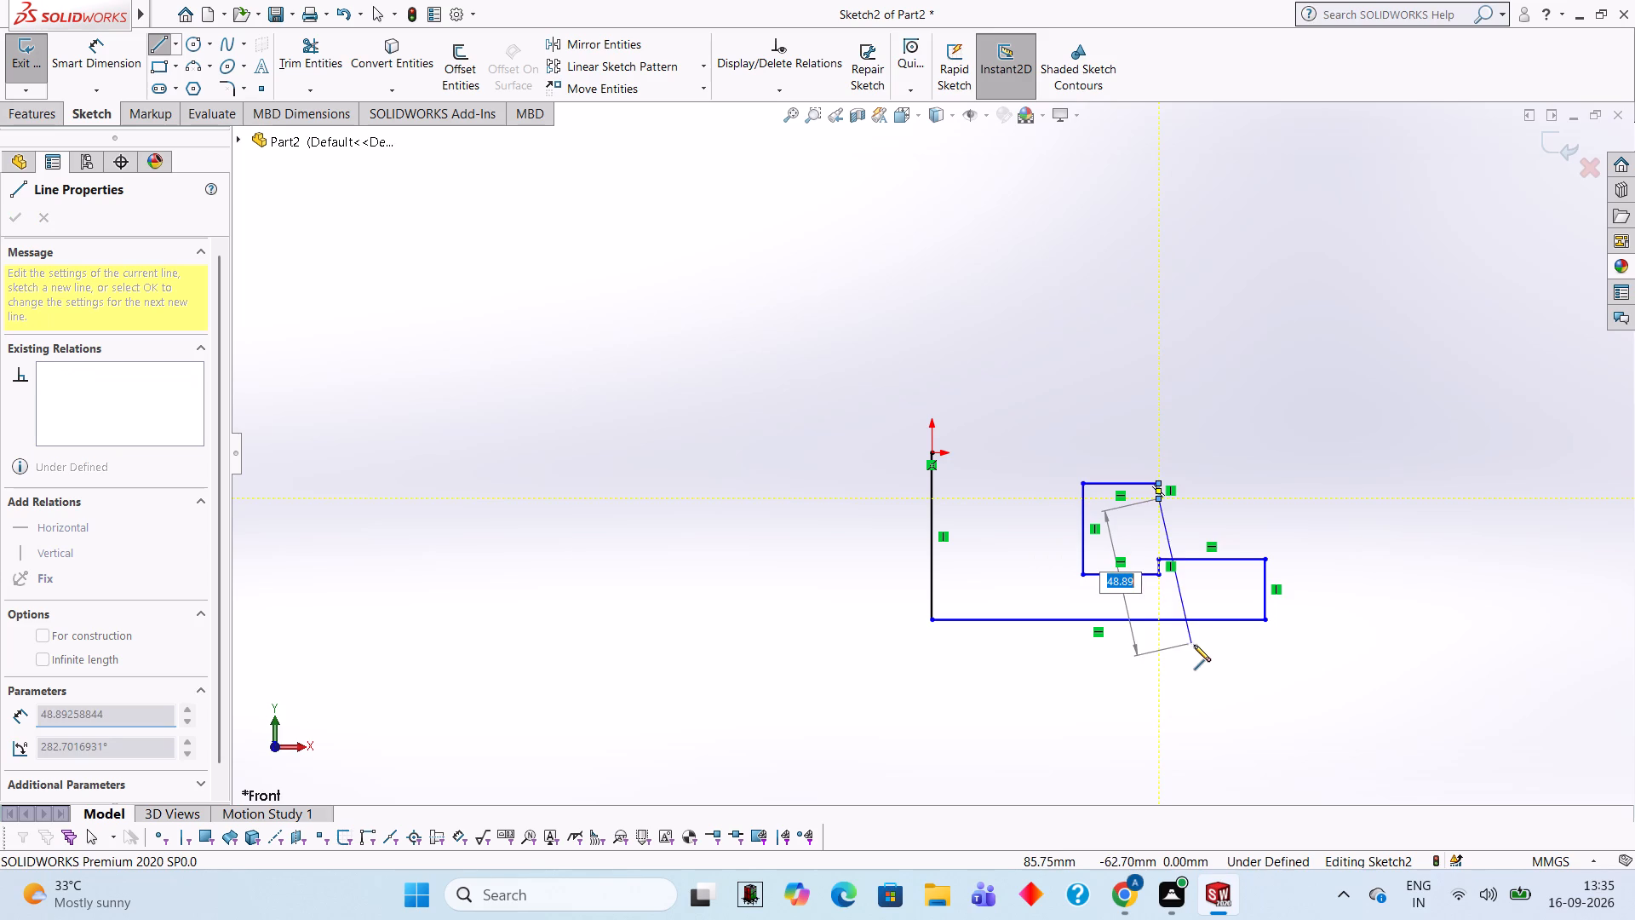
# Draw the upper arm's 35 mm horizontal line rightward and a 20 mm vertical line upward from its end.
pyautogui.click(1263, 497)
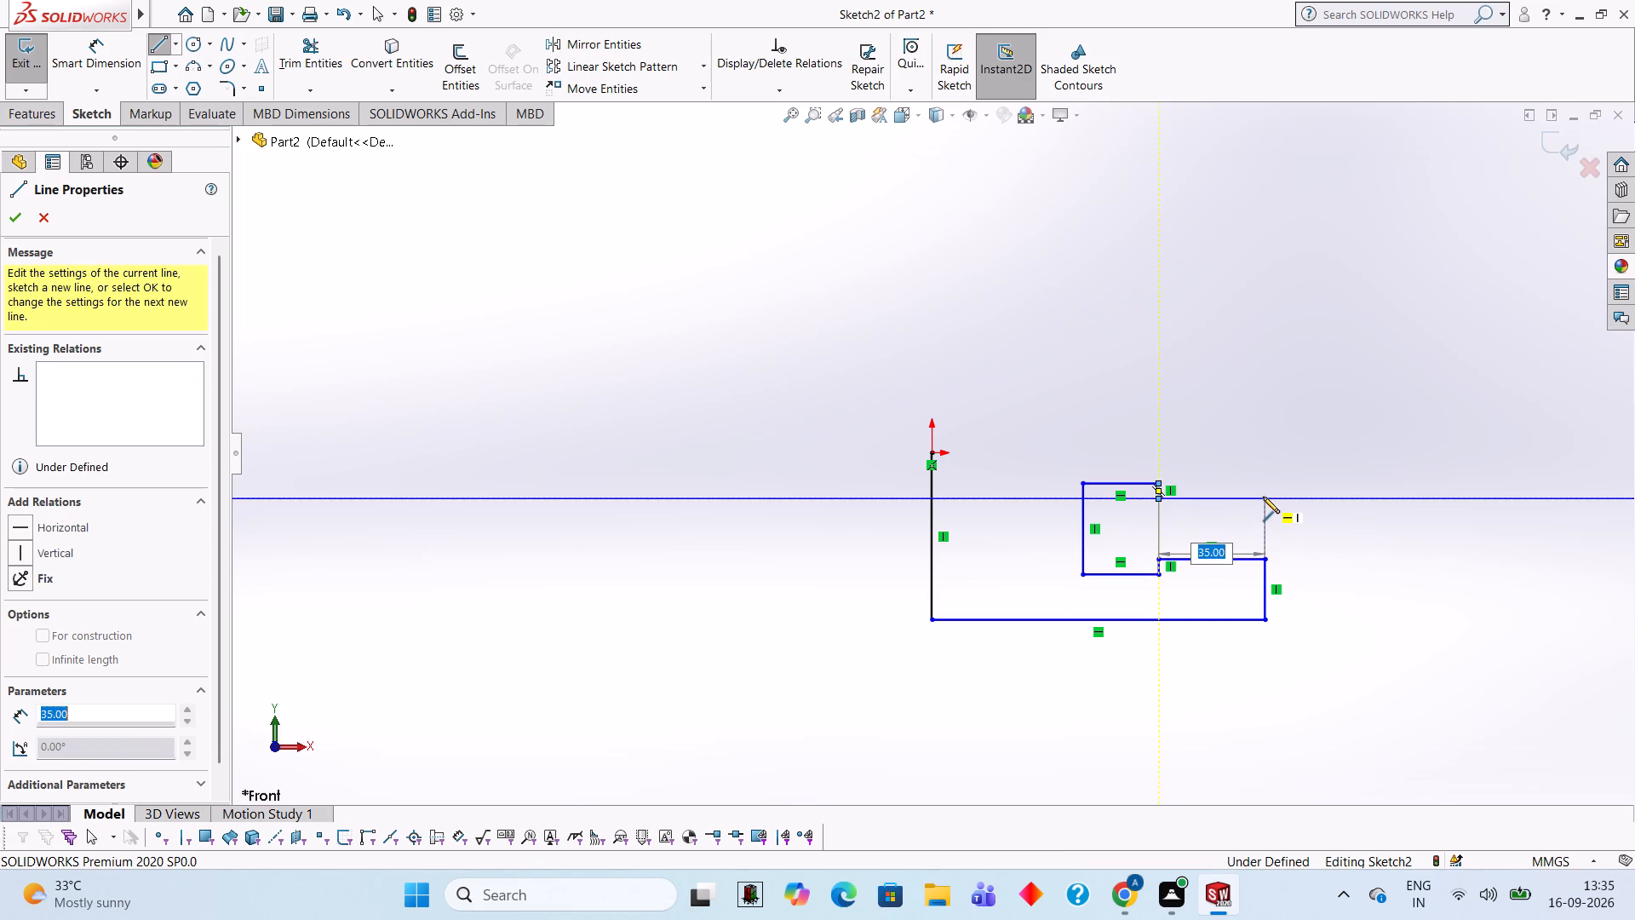
pyautogui.write('20')
pyautogui.press('Return')
pyautogui.press('.')
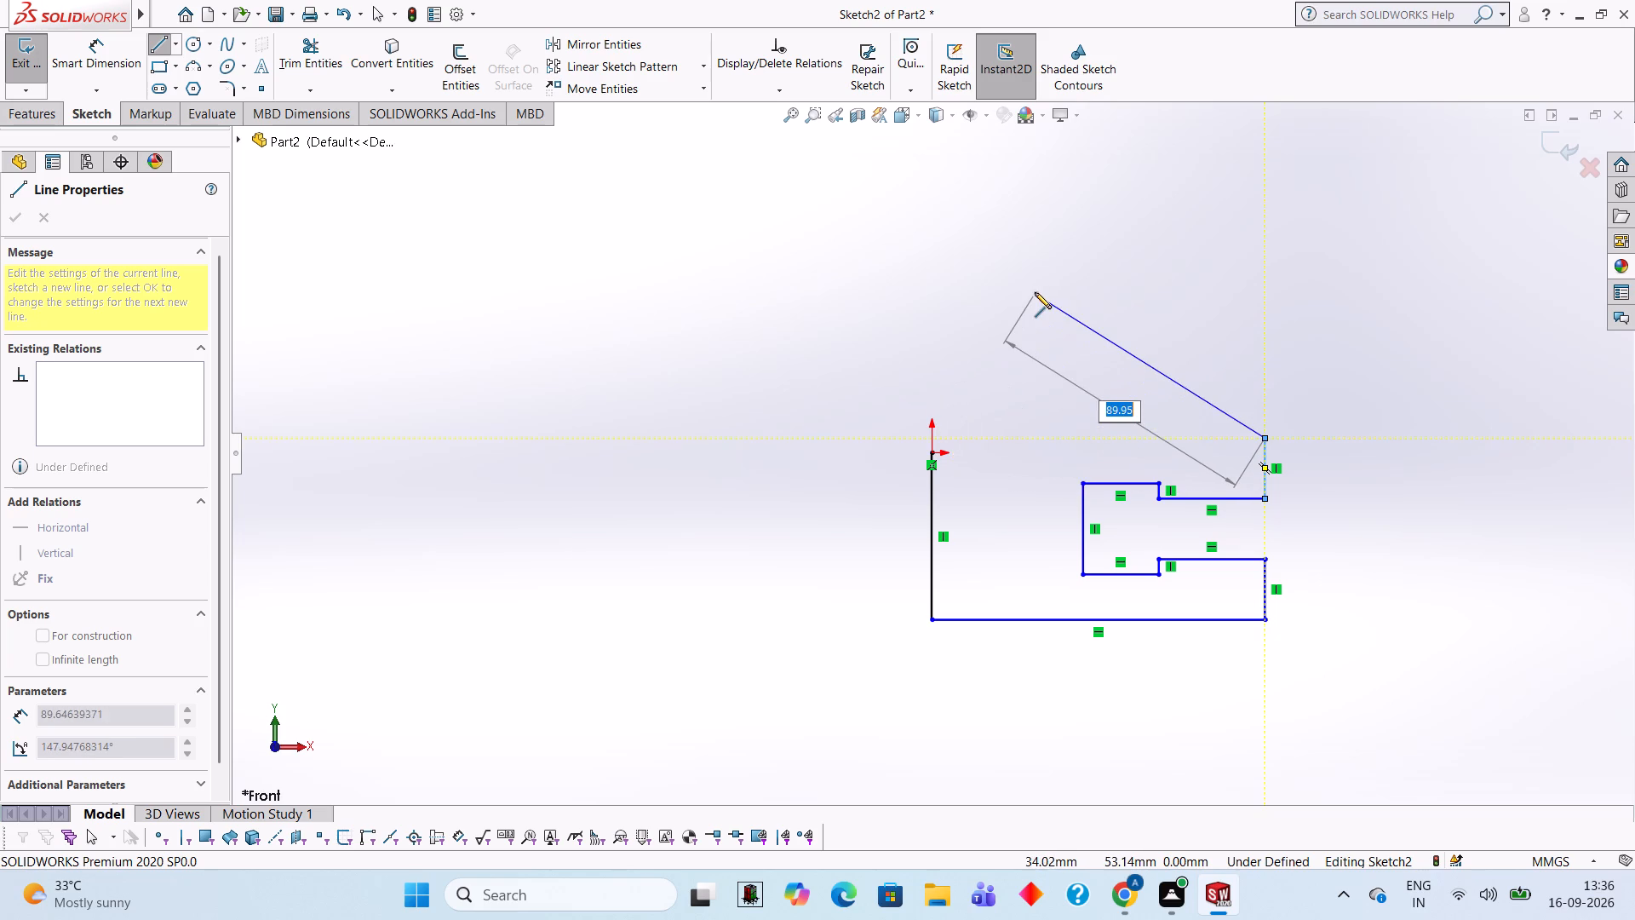
pyautogui.press('Escape')
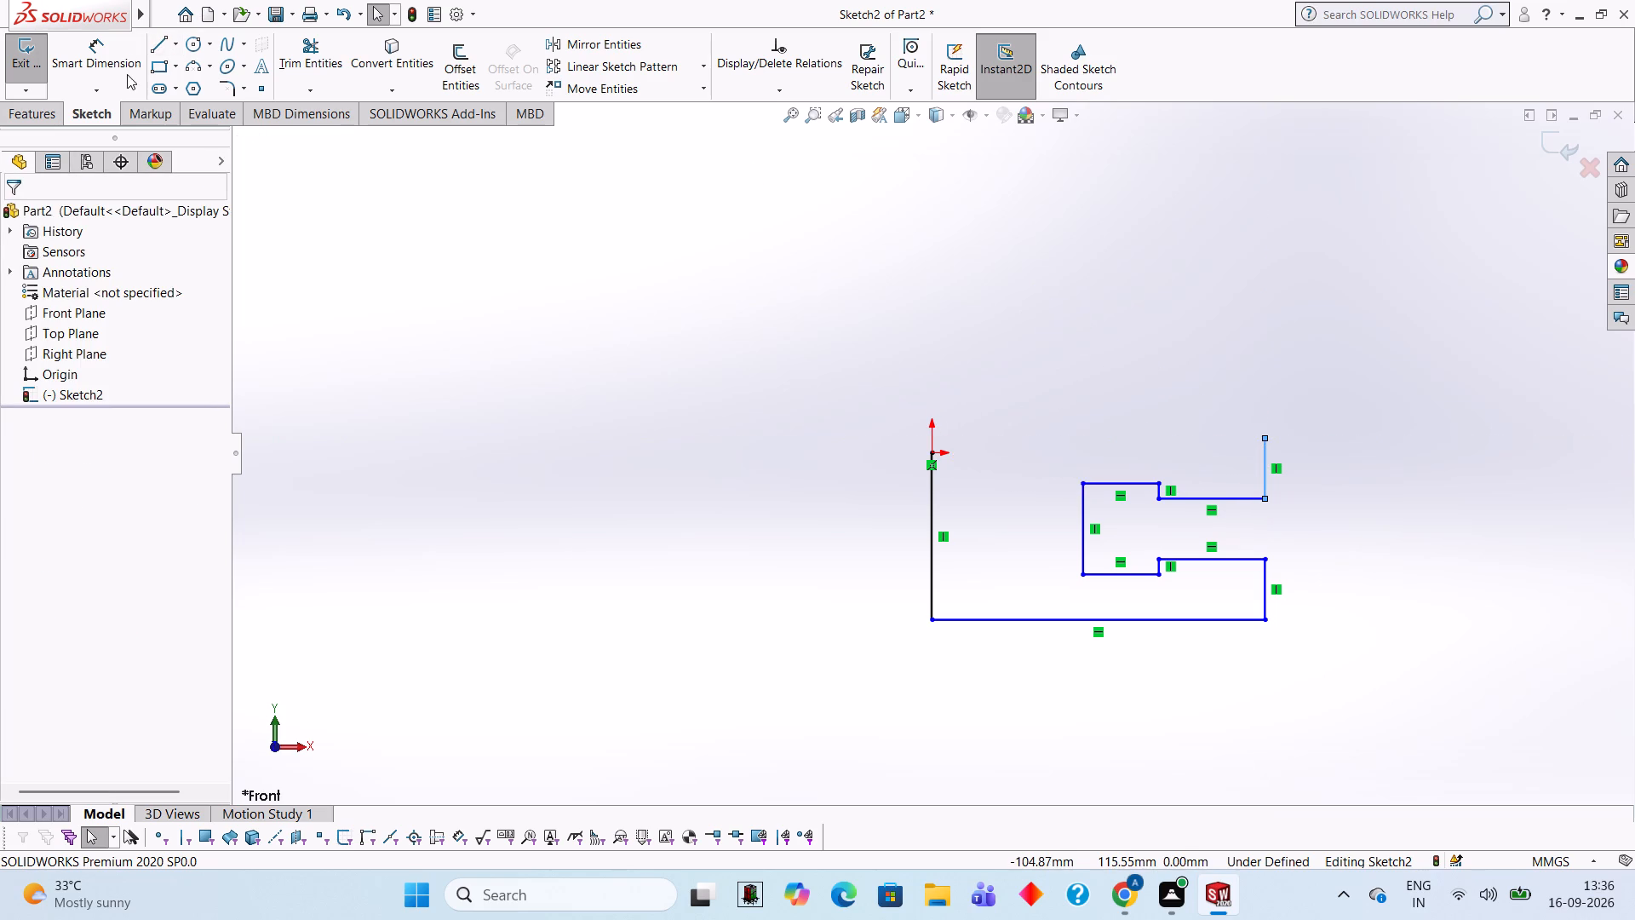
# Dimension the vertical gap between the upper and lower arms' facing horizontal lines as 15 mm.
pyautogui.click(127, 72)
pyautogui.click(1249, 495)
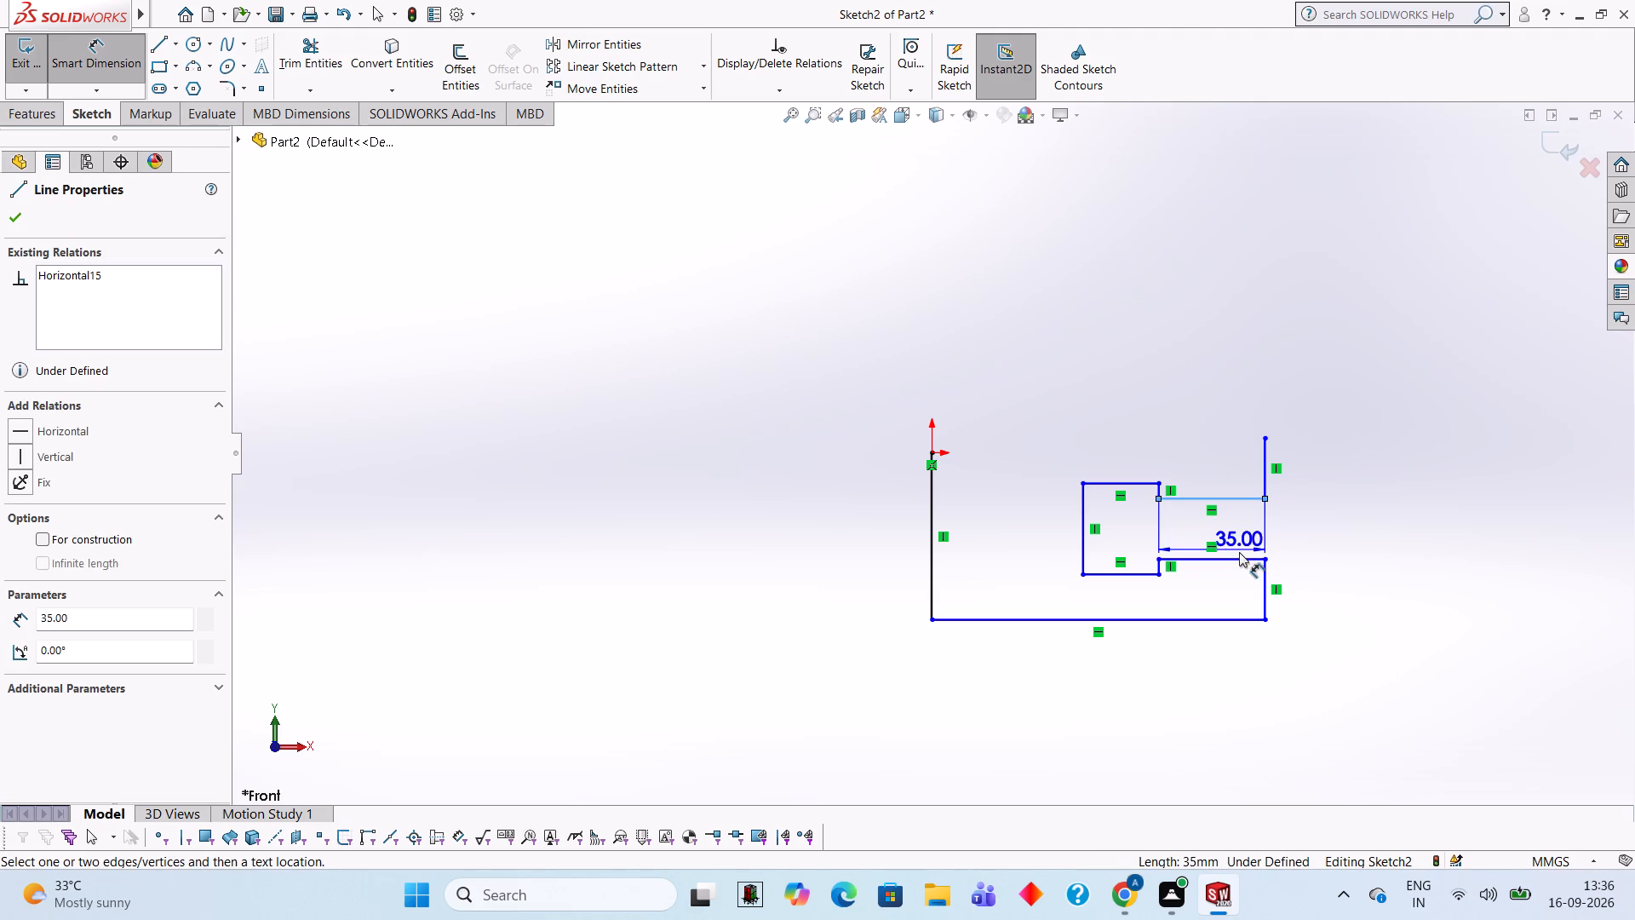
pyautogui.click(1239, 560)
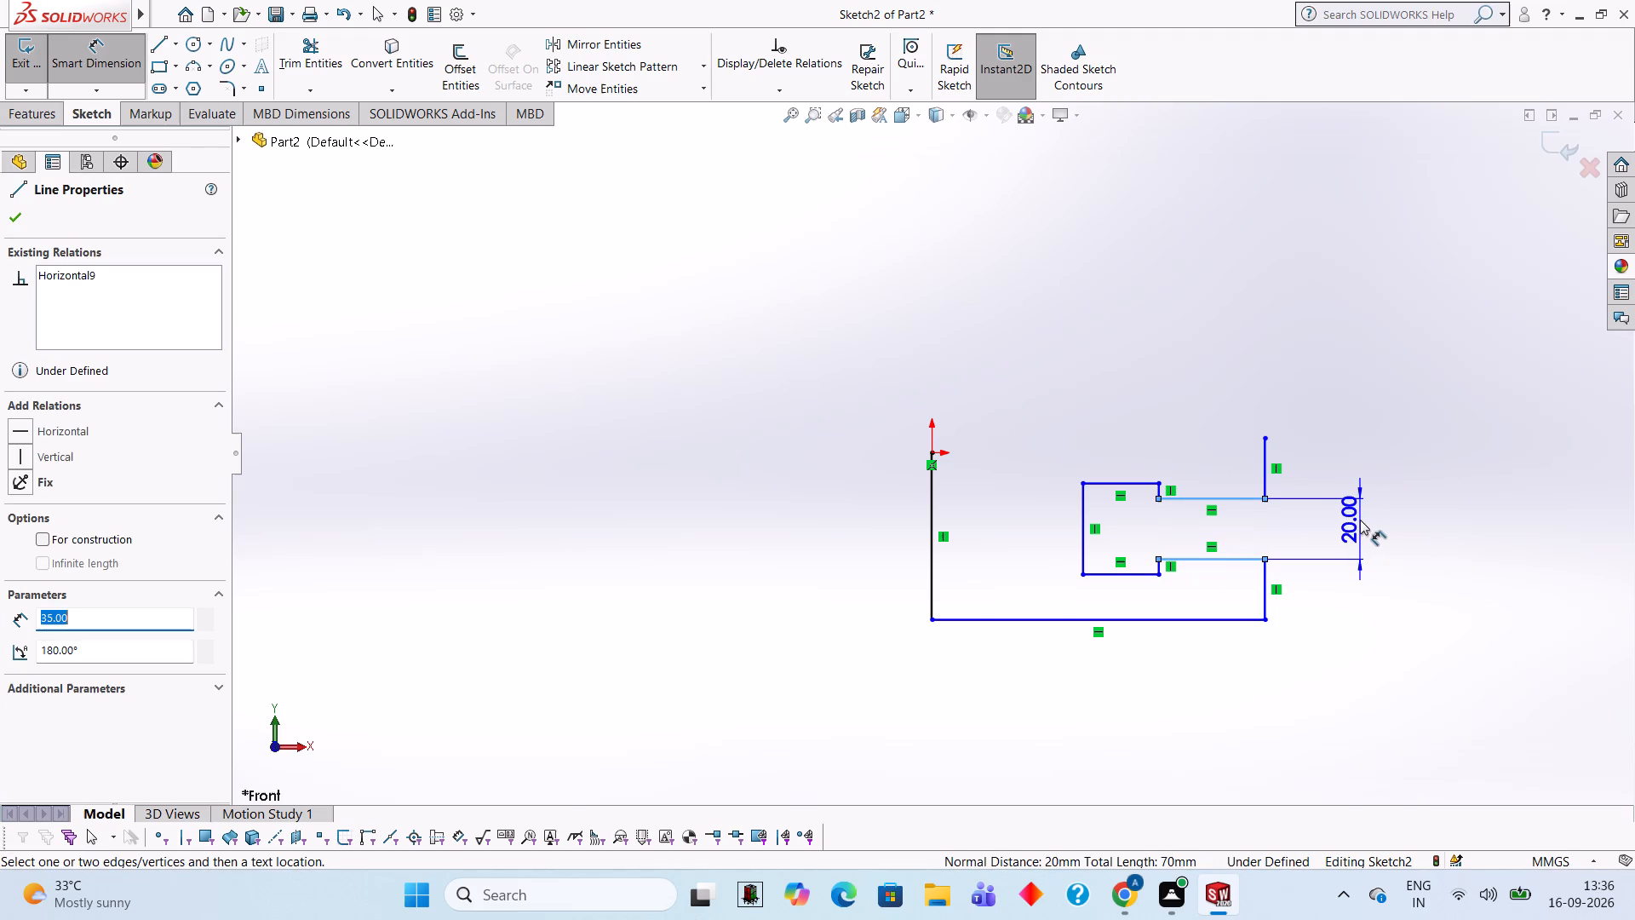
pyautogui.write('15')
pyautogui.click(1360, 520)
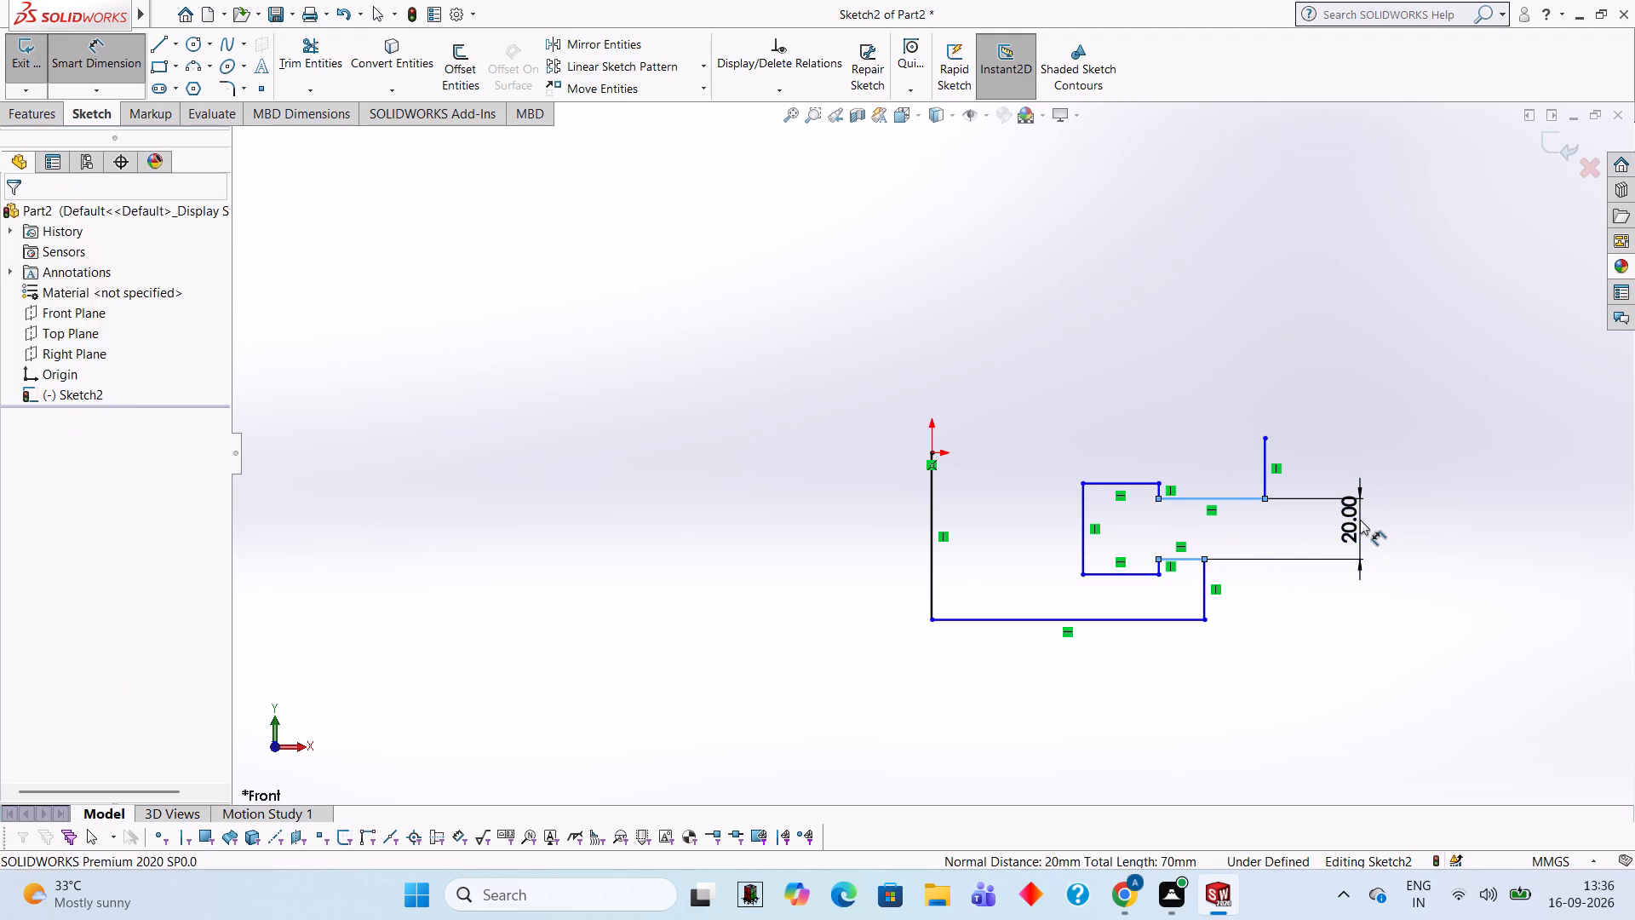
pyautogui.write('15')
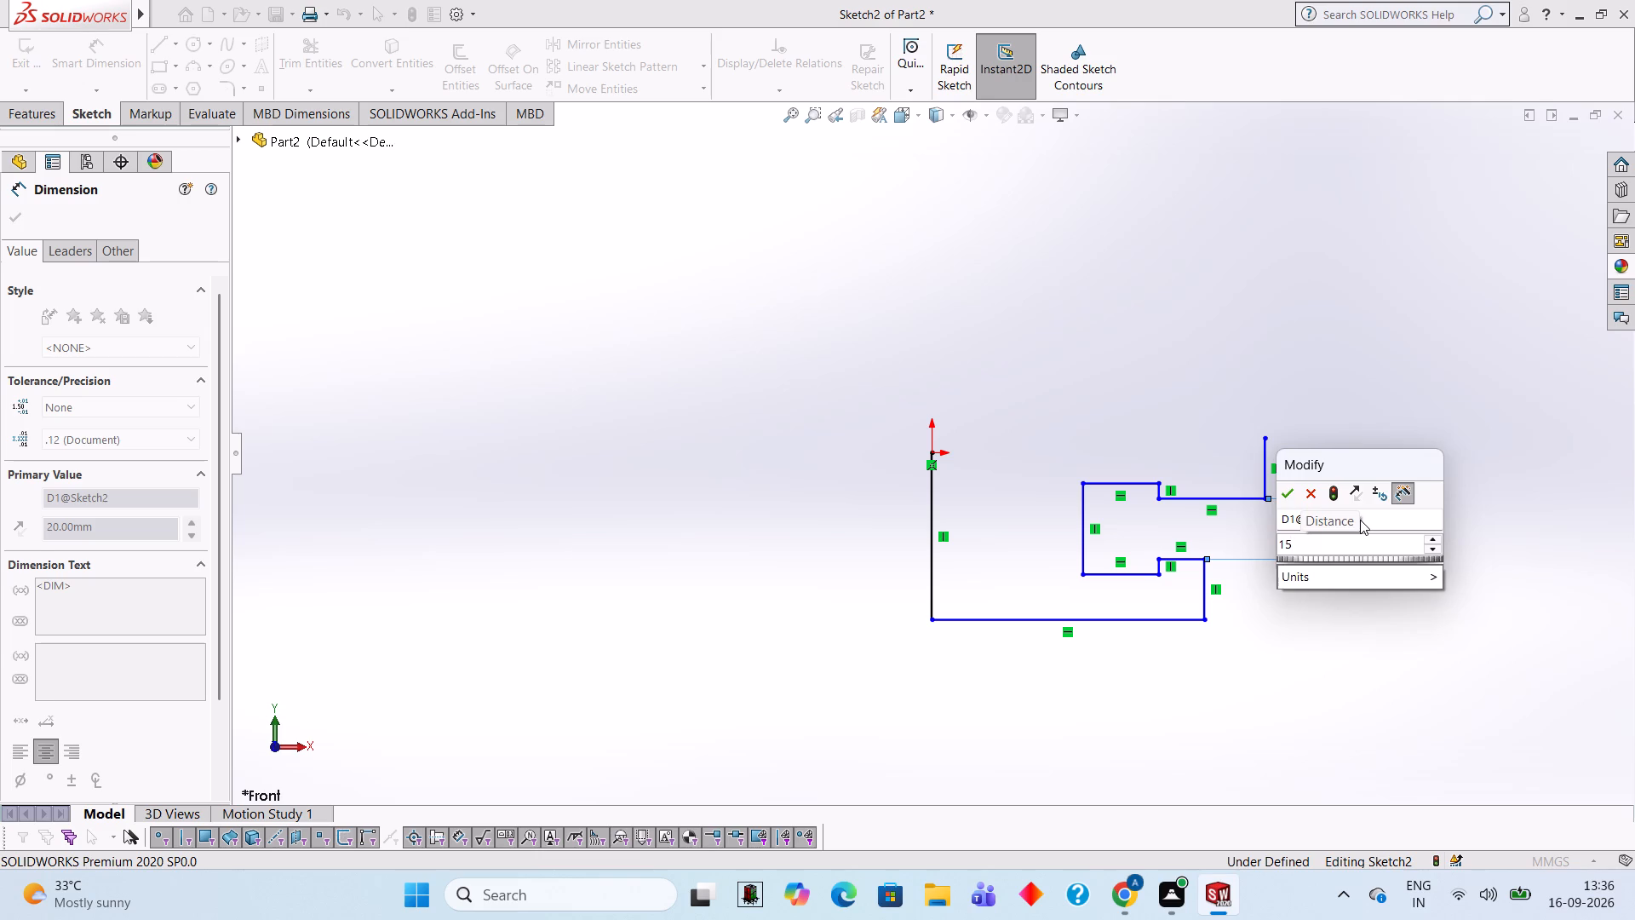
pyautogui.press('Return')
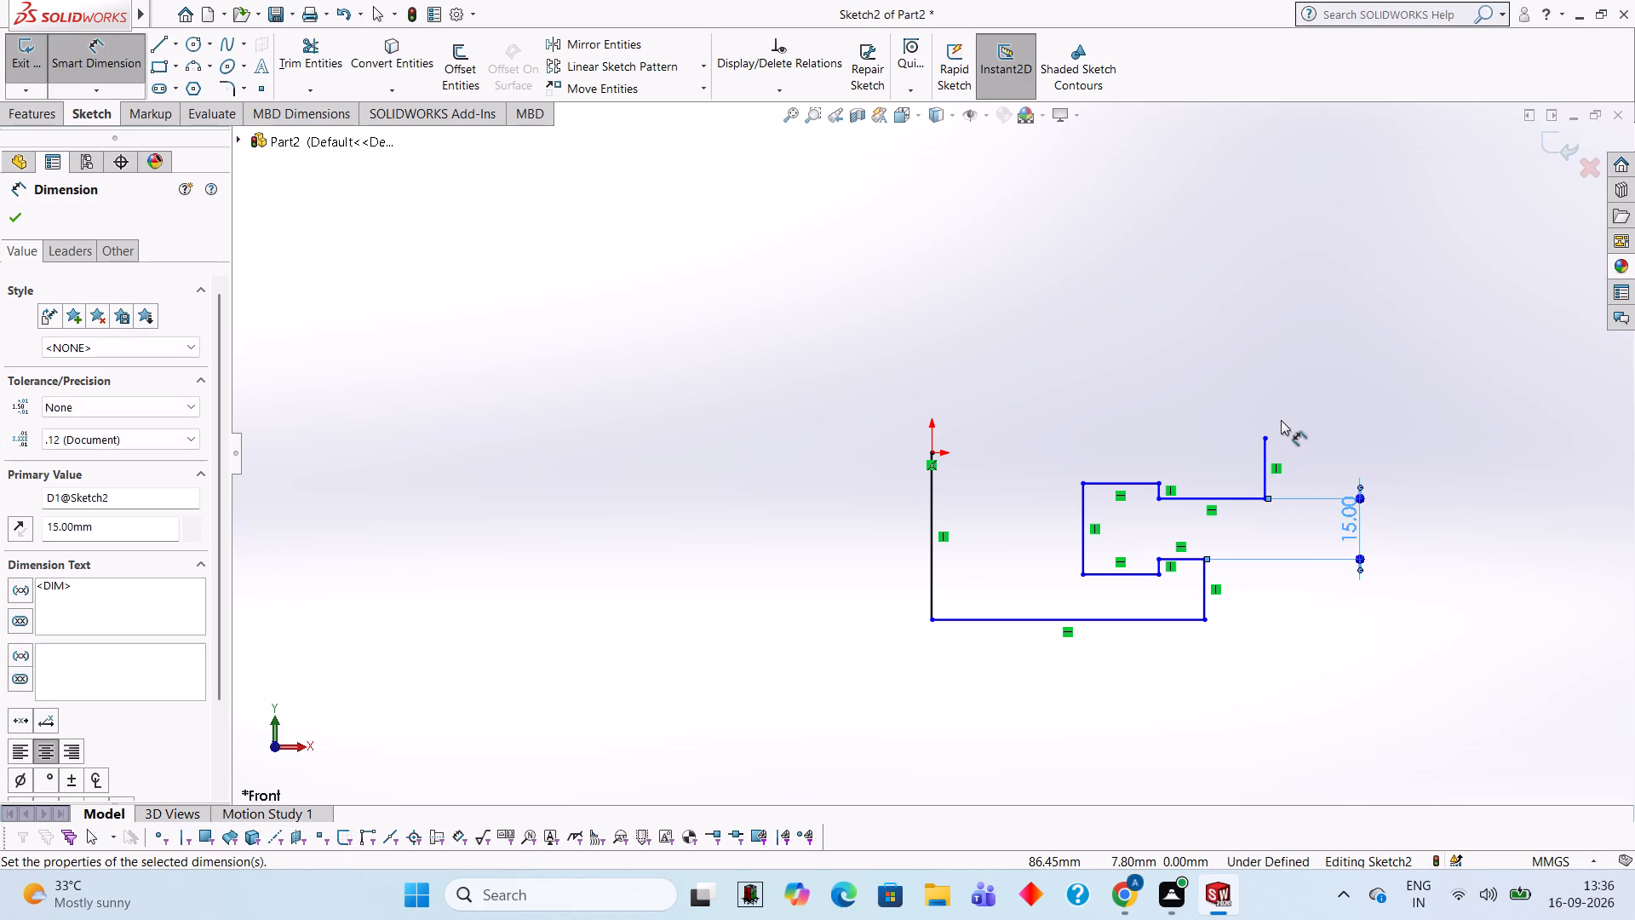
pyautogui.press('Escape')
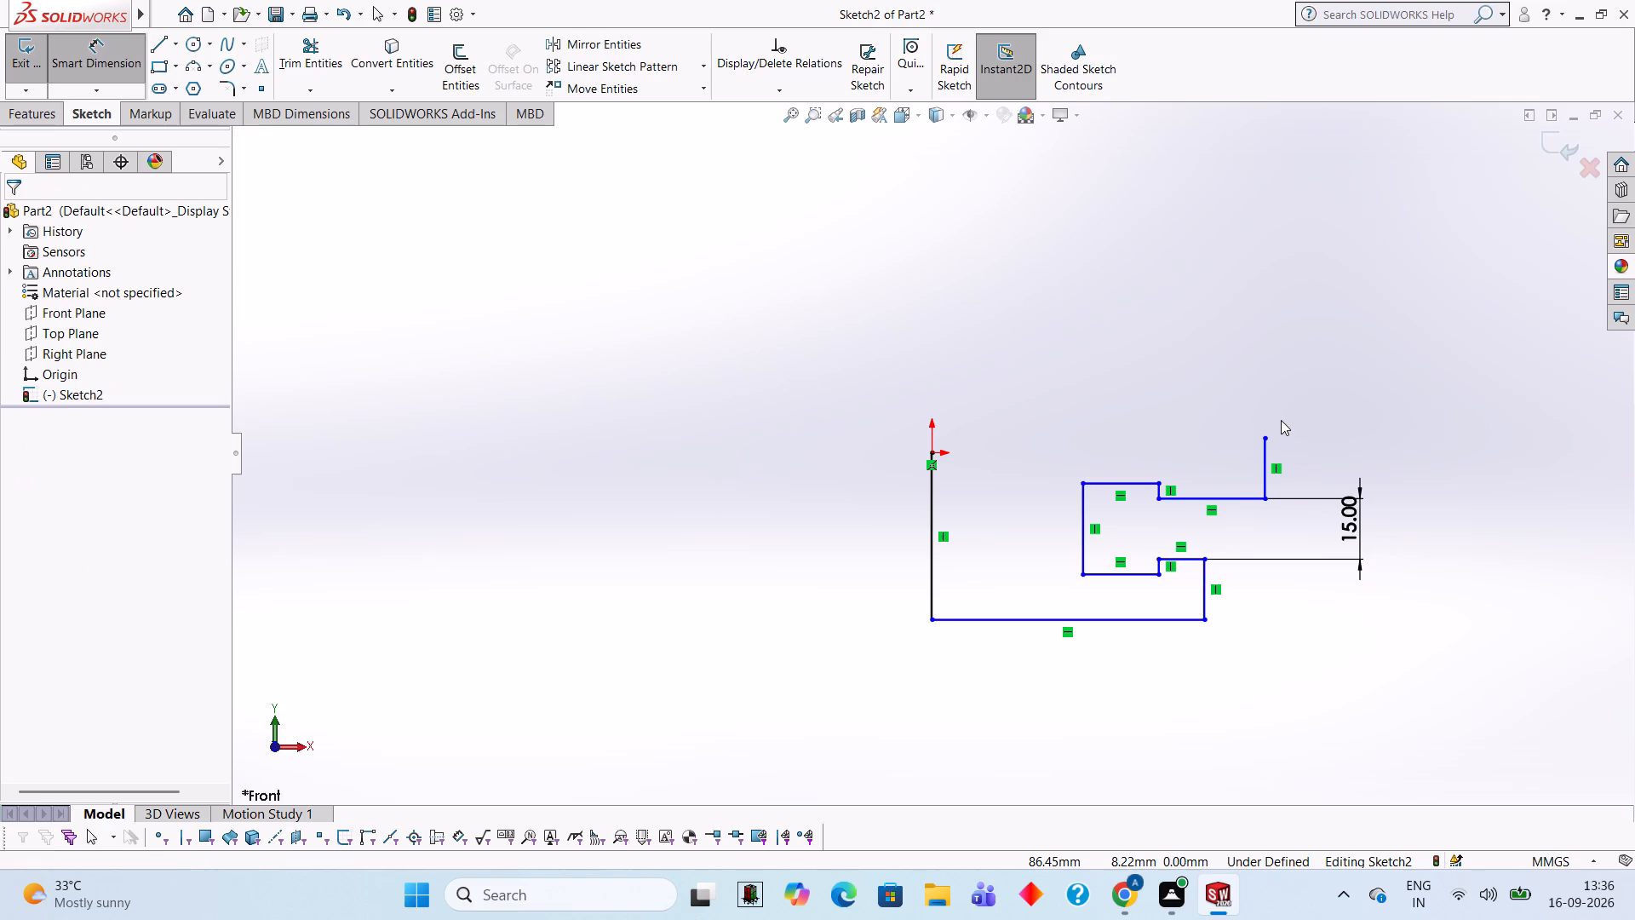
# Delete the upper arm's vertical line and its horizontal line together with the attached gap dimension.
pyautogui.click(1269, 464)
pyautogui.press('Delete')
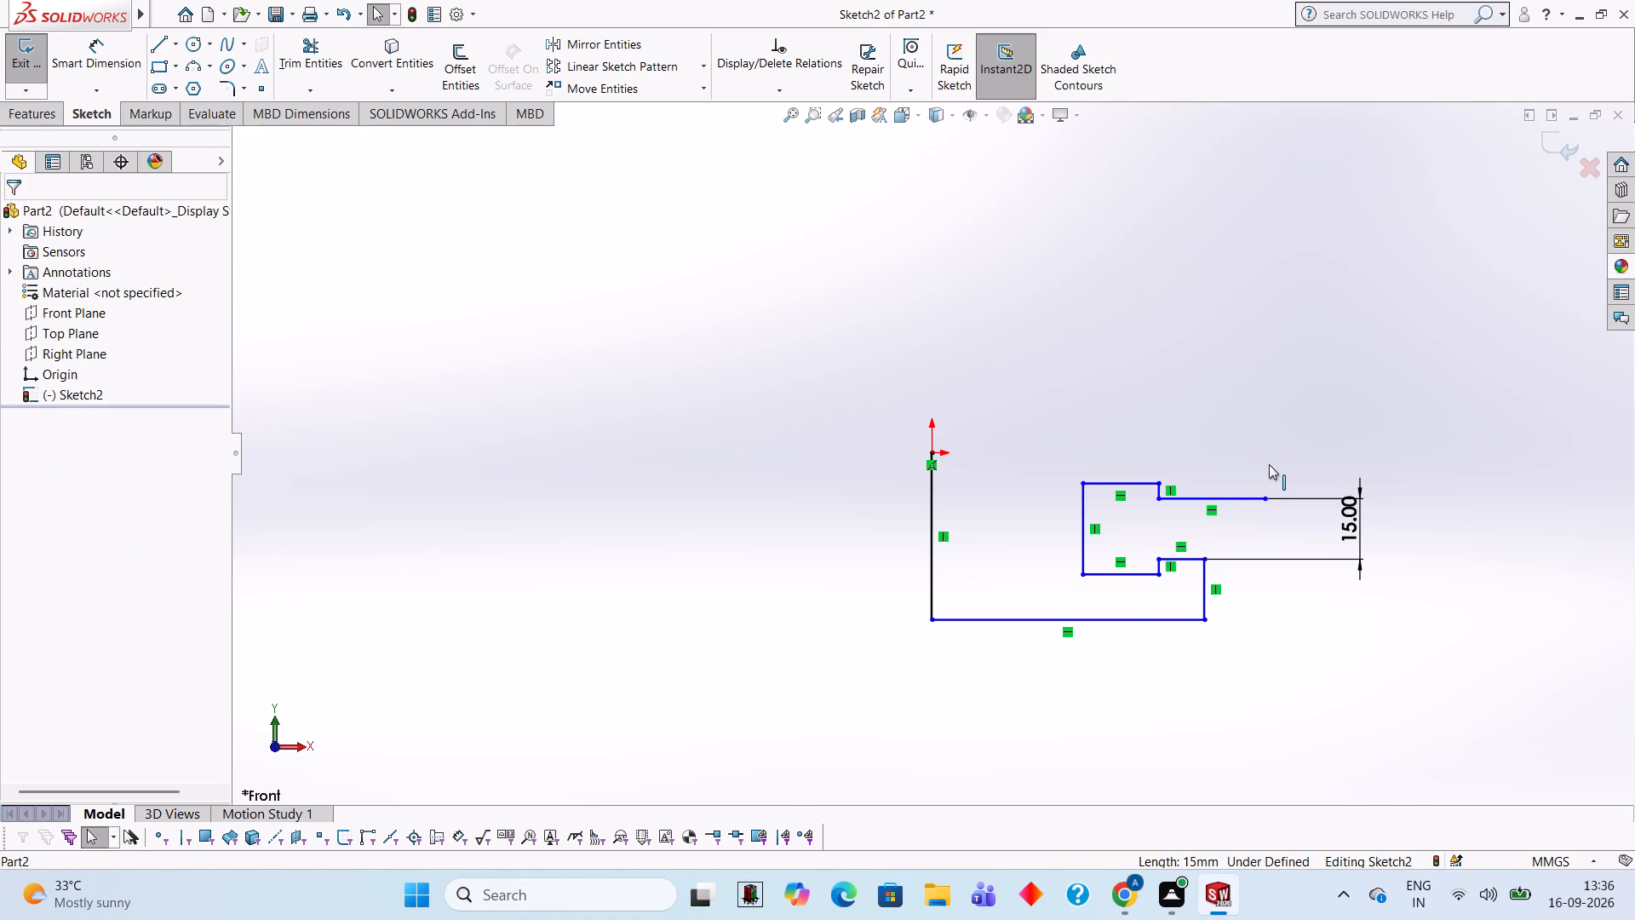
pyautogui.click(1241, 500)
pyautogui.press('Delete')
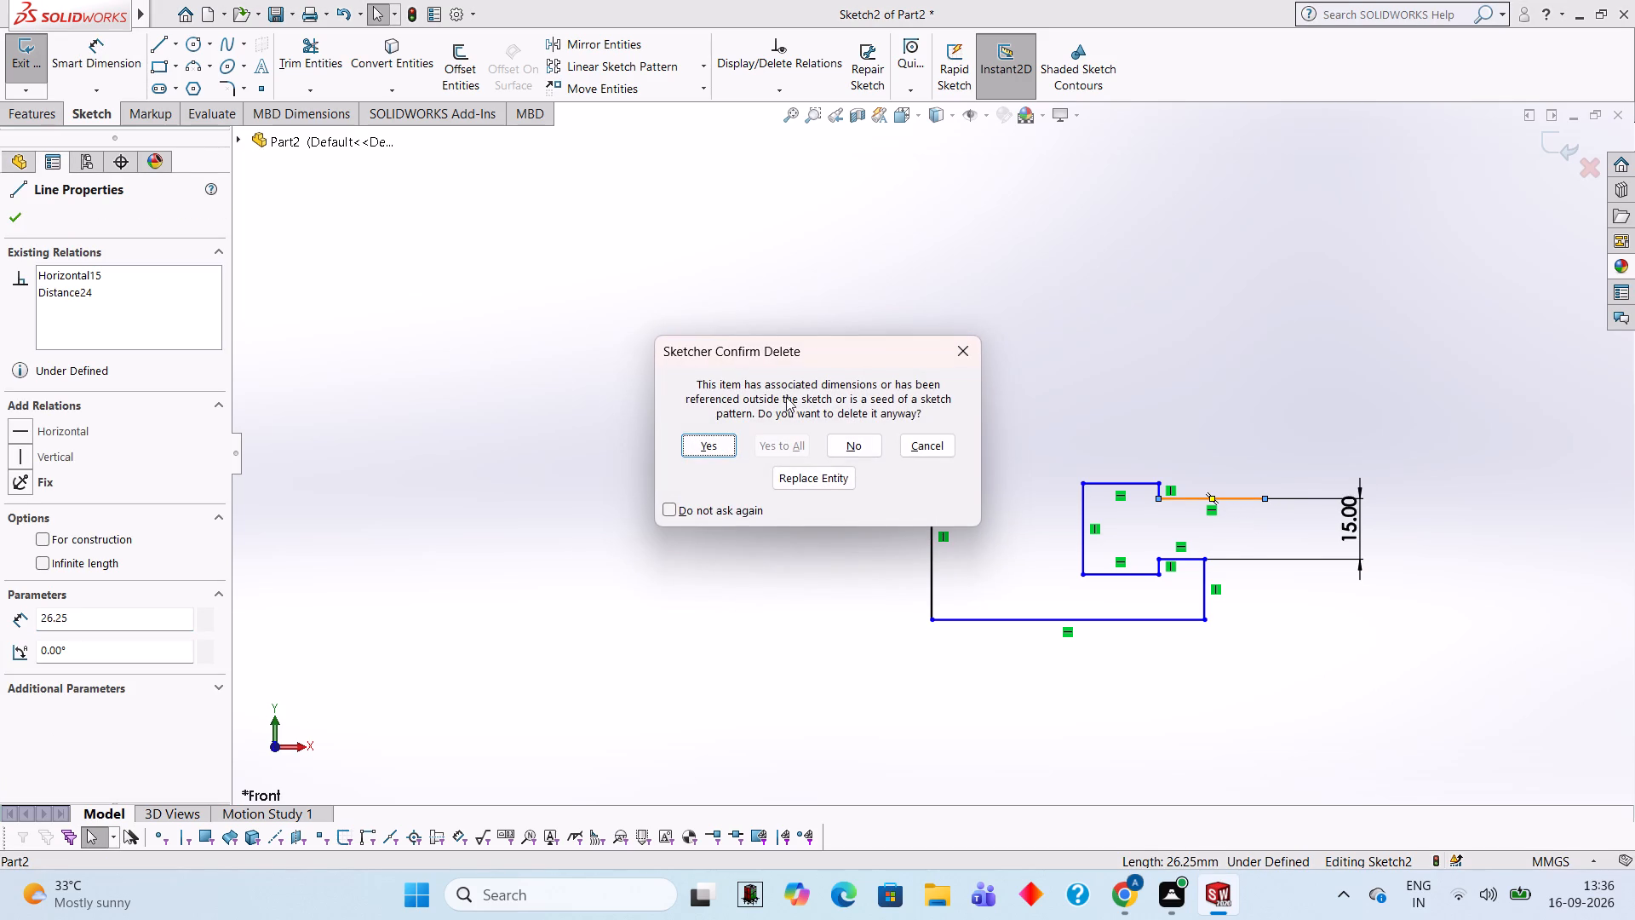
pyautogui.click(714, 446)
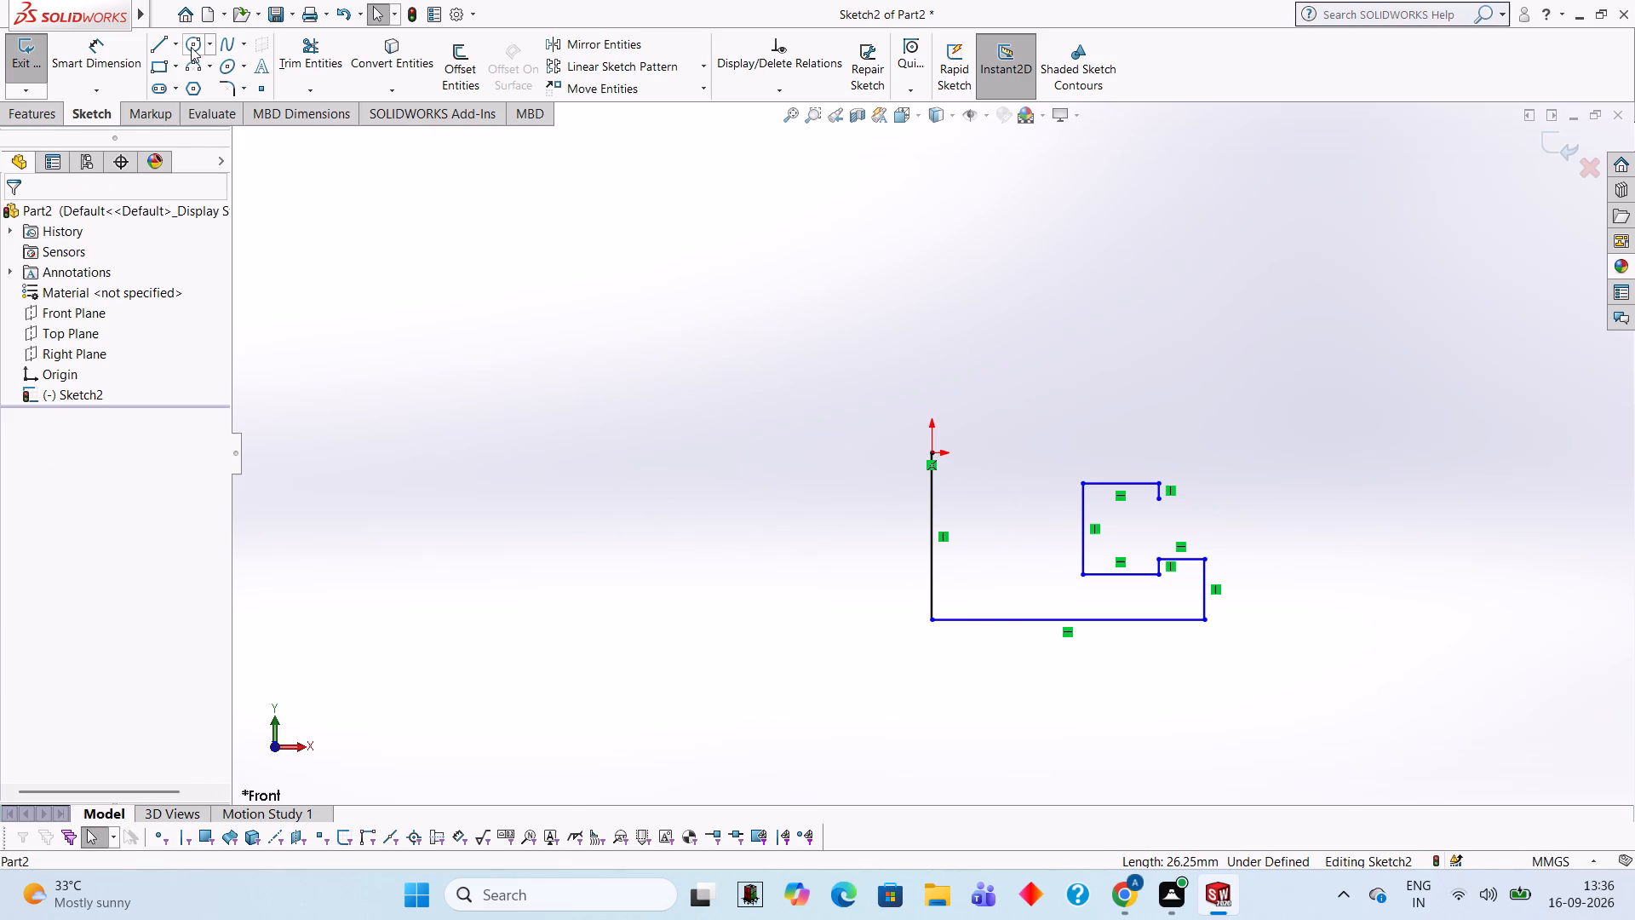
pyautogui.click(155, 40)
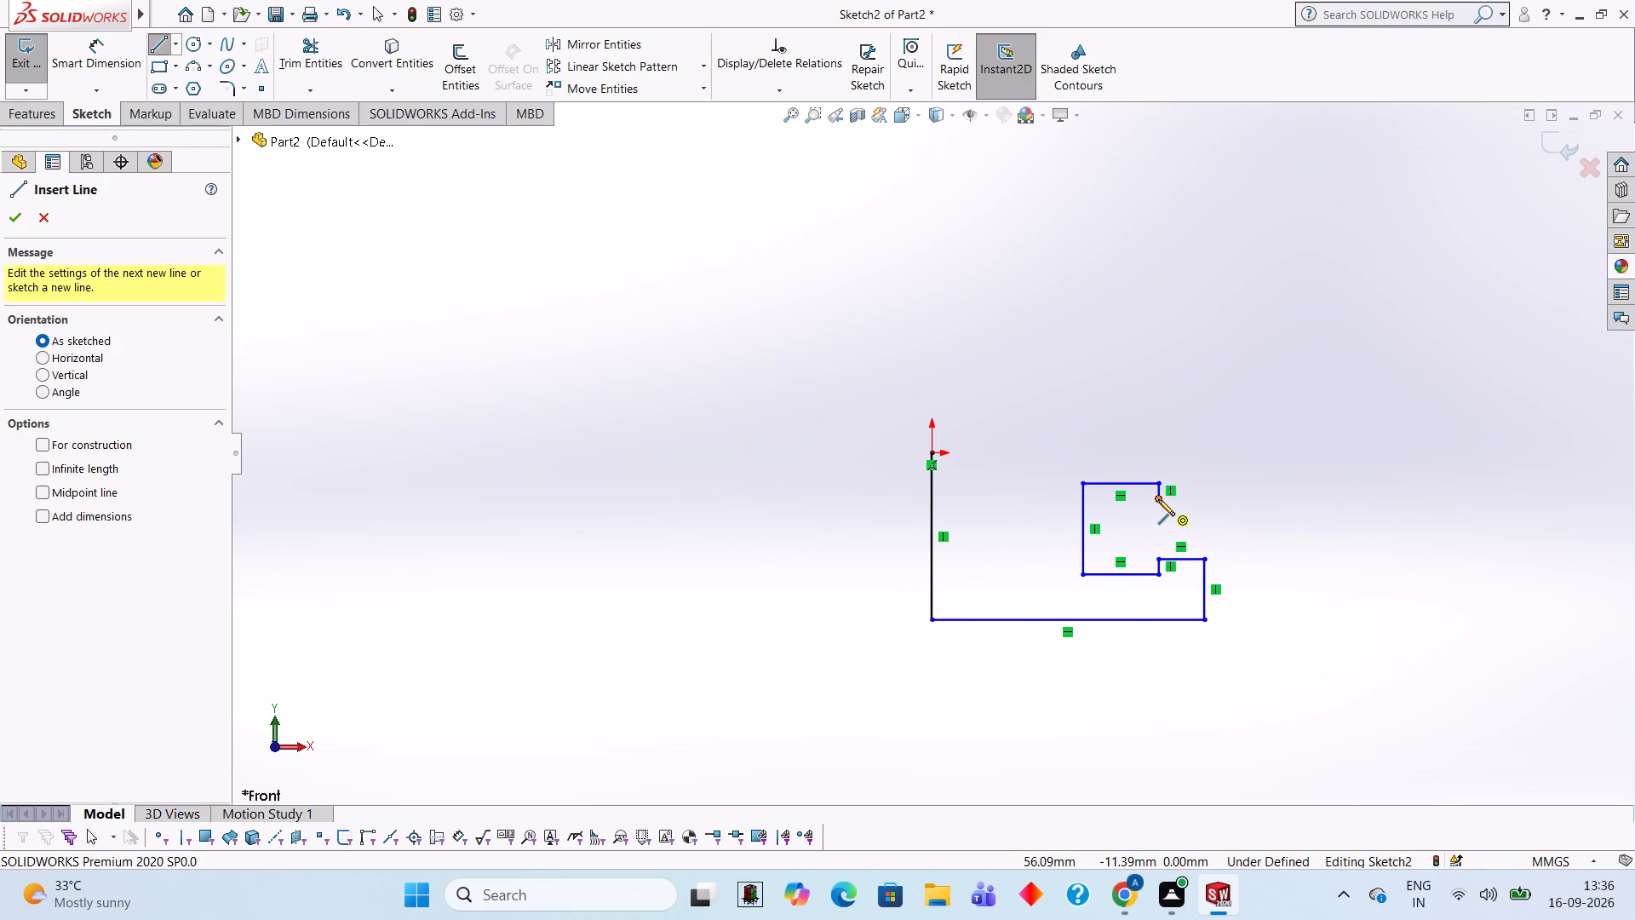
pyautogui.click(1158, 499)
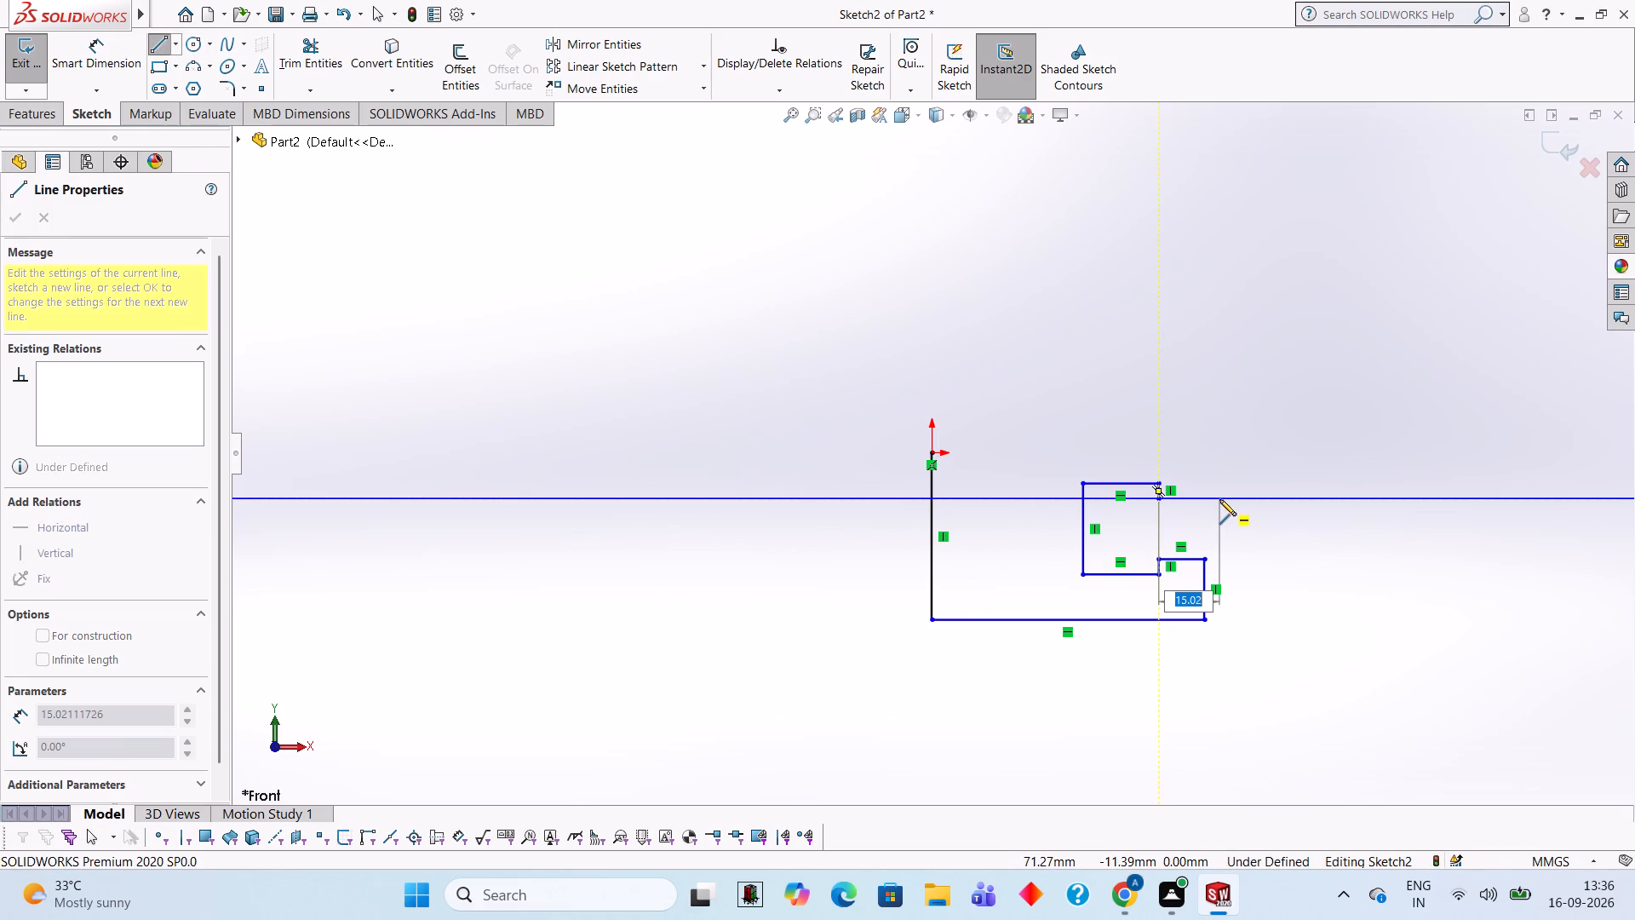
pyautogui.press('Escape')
# Undo the sketch edits back to the 20 mm vertical line at the bottom line's right end.
pyautogui.hotkey('ctrl', 'z')
pyautogui.hotkey('ctrl', 'z')
pyautogui.hotkey('ctrl', 'z')
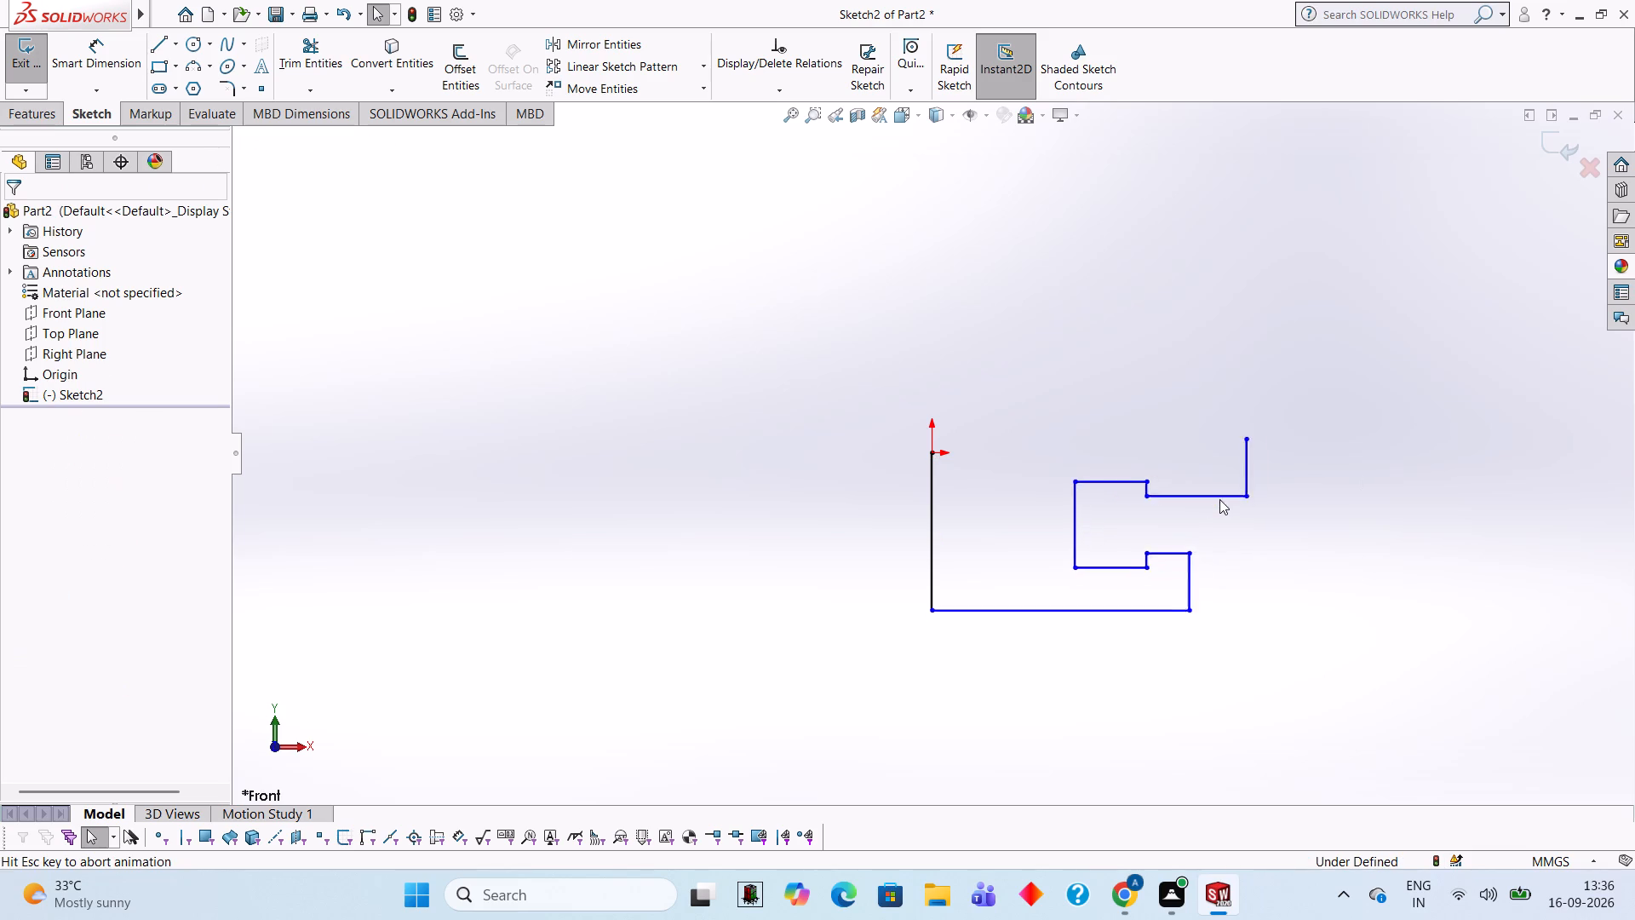
pyautogui.hotkey('ctrl', 'z')
pyautogui.hotkey('ctrl', 'z')
pyautogui.hotkey('ctrl', 'z')
pyautogui.hotkey('ctrl', 'z')
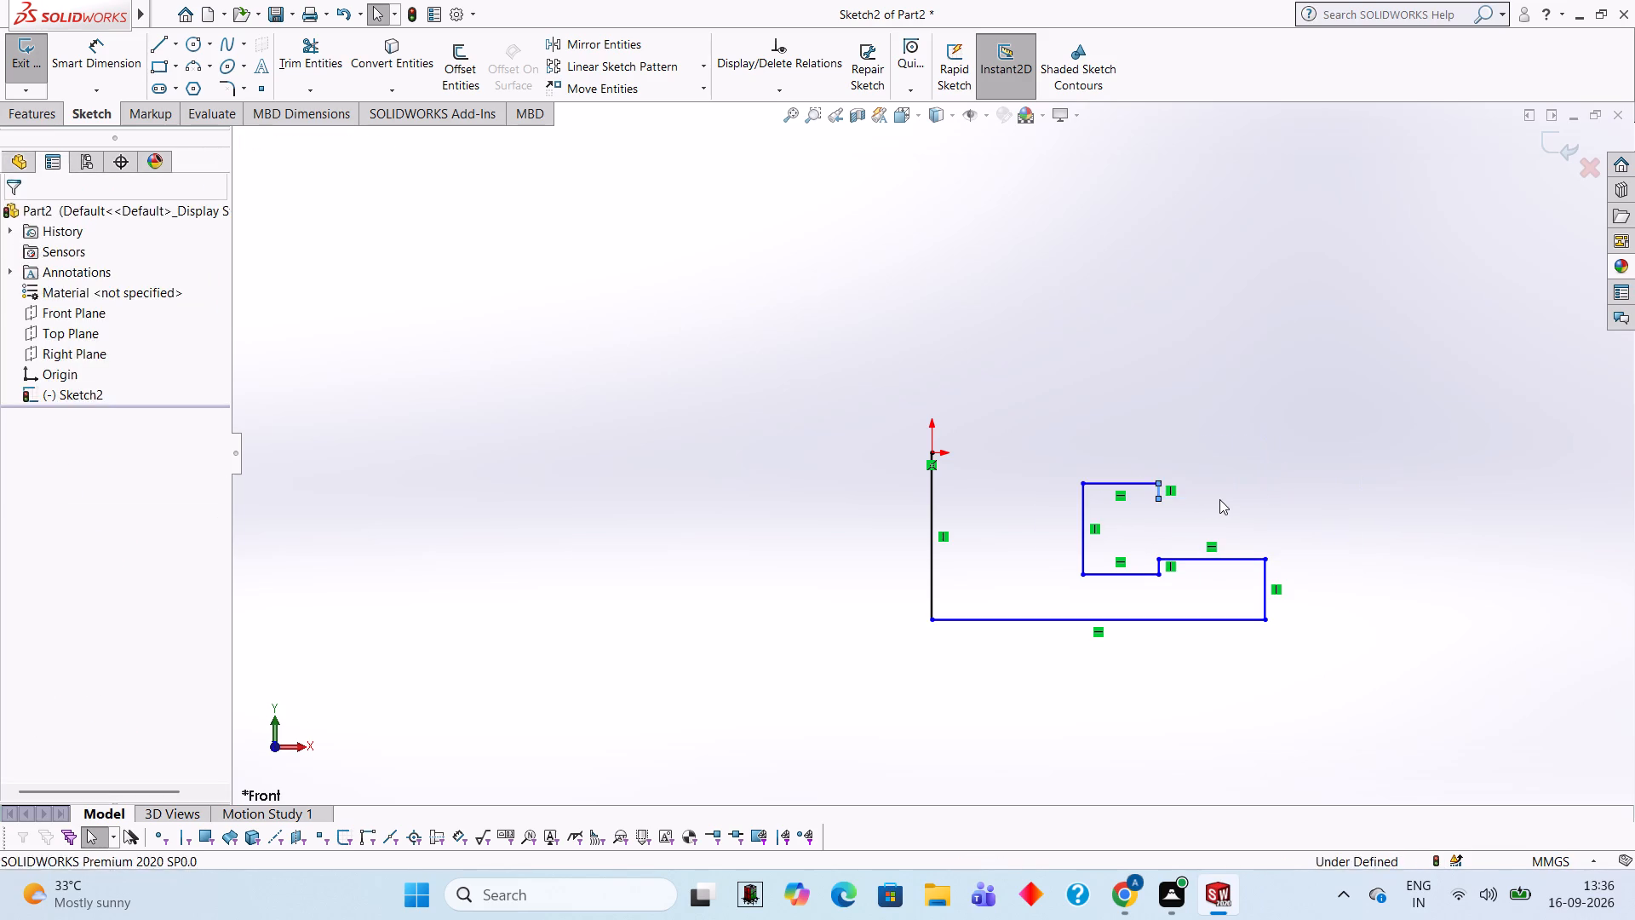
pyautogui.hotkey('ctrl', 'z')
pyautogui.hotkey('ctrl', 'z')
pyautogui.hotkey('ctrl', 'z')
pyautogui.hotkey('ctrl', 'z')
pyautogui.hotkey('ctrl', 'z')
pyautogui.hotkey('ctrl', 'z')
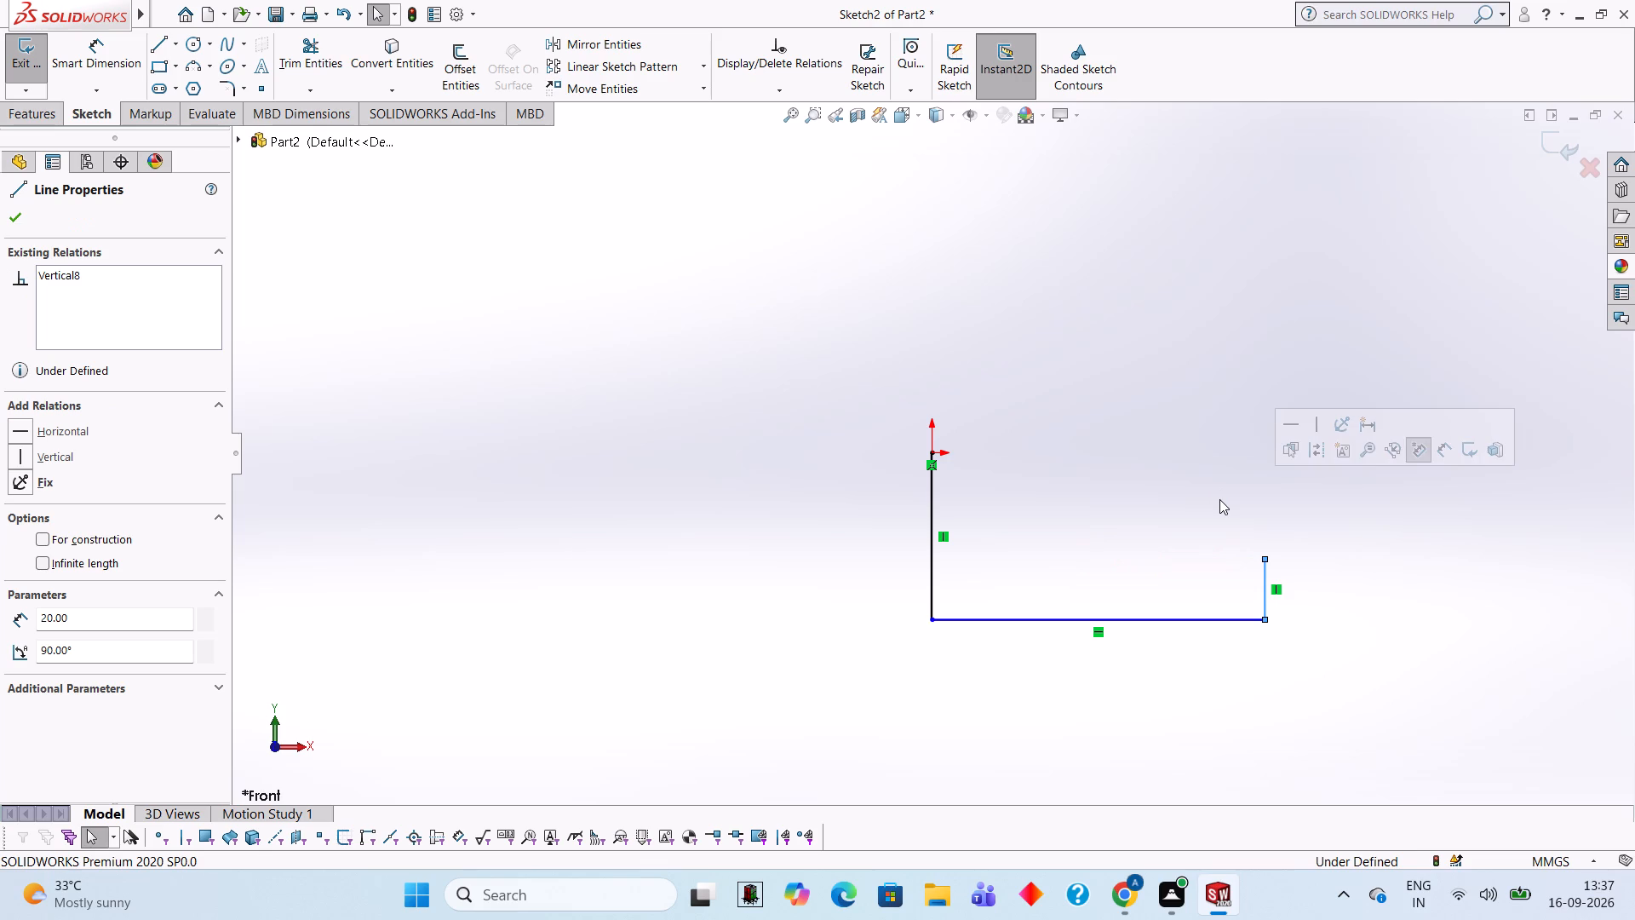
# Work out 20 + 20 + 15 in Calculator and close it.
pyautogui.write('20')
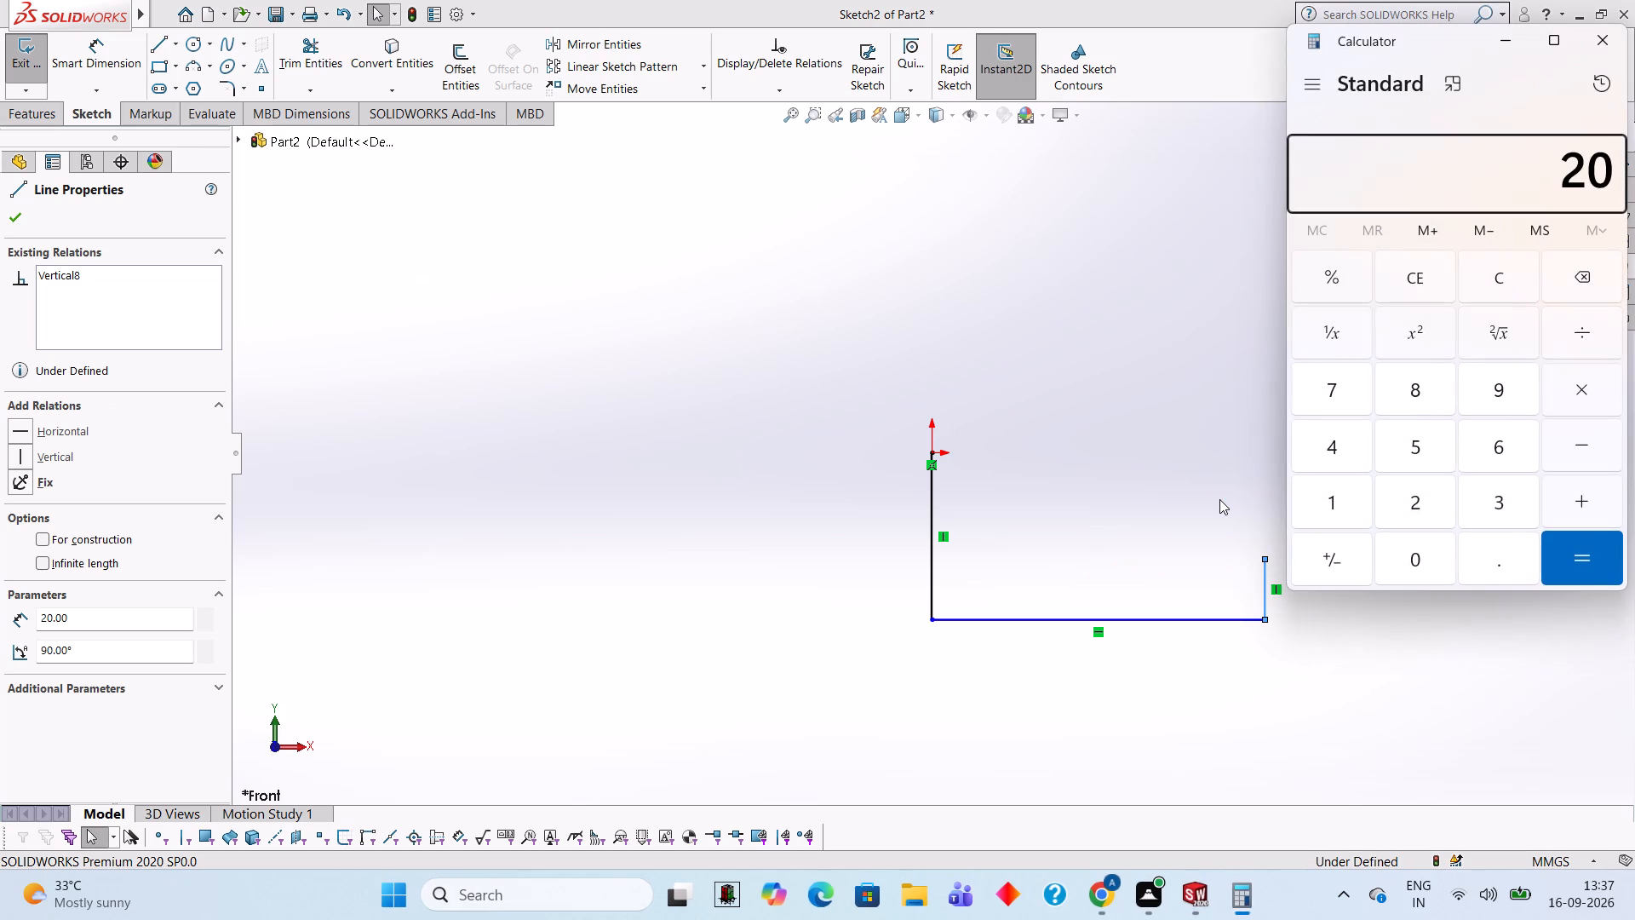
pyautogui.write('+20+')
pyautogui.write('15')
pyautogui.press('Return')
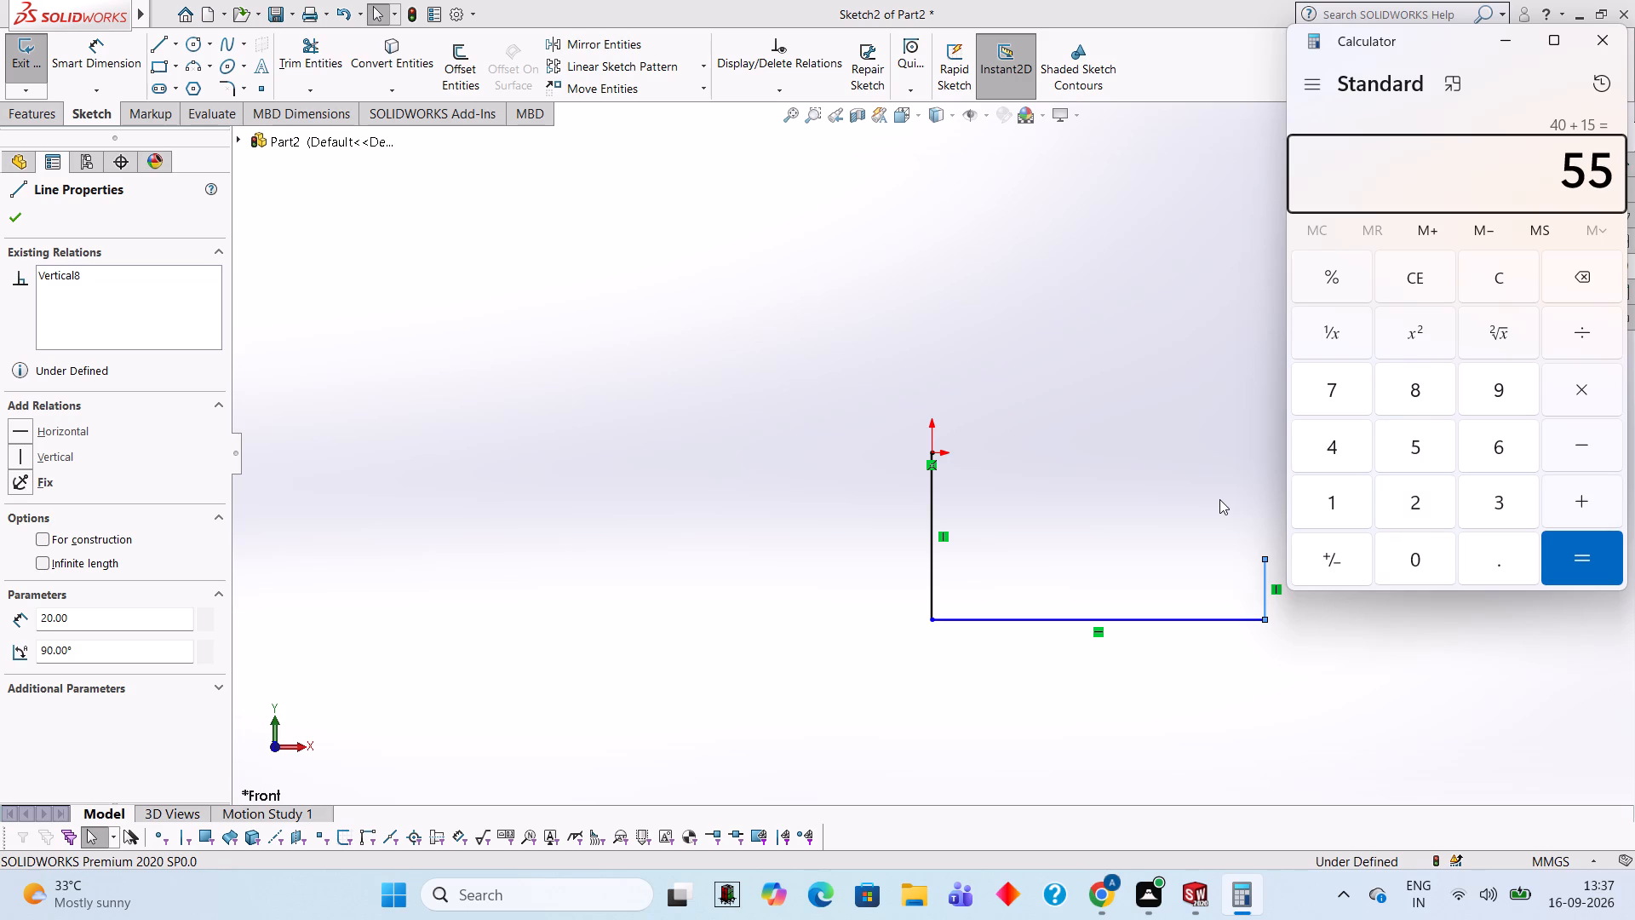
pyautogui.click(1594, 40)
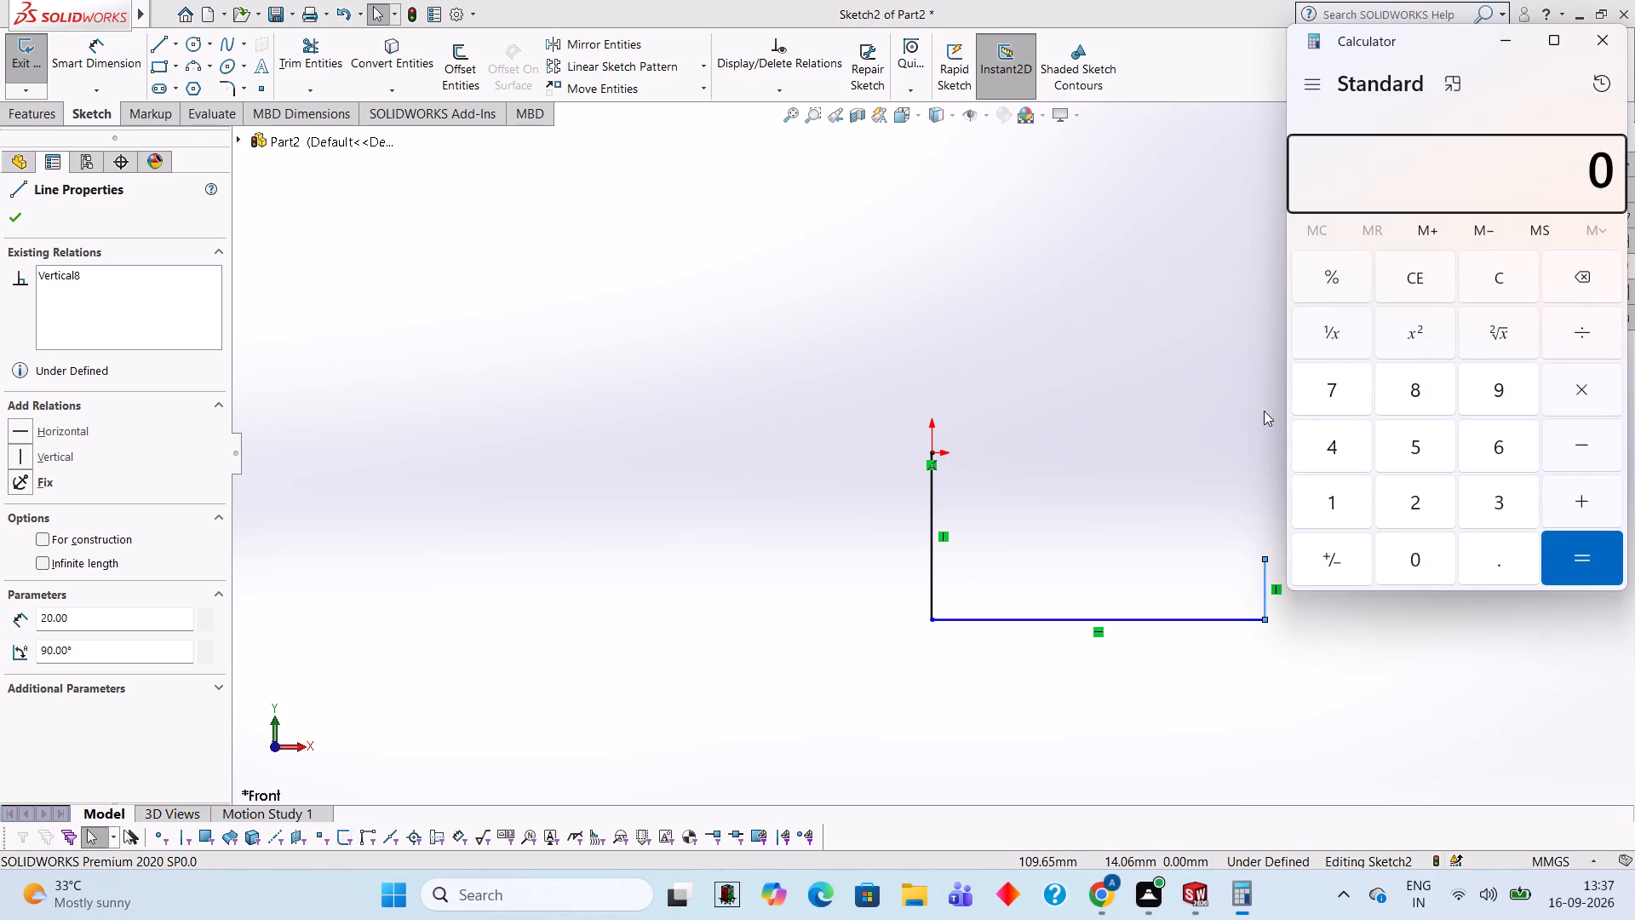
# Work out 15 / 2 in Calculator and close it.
pyautogui.write('30')
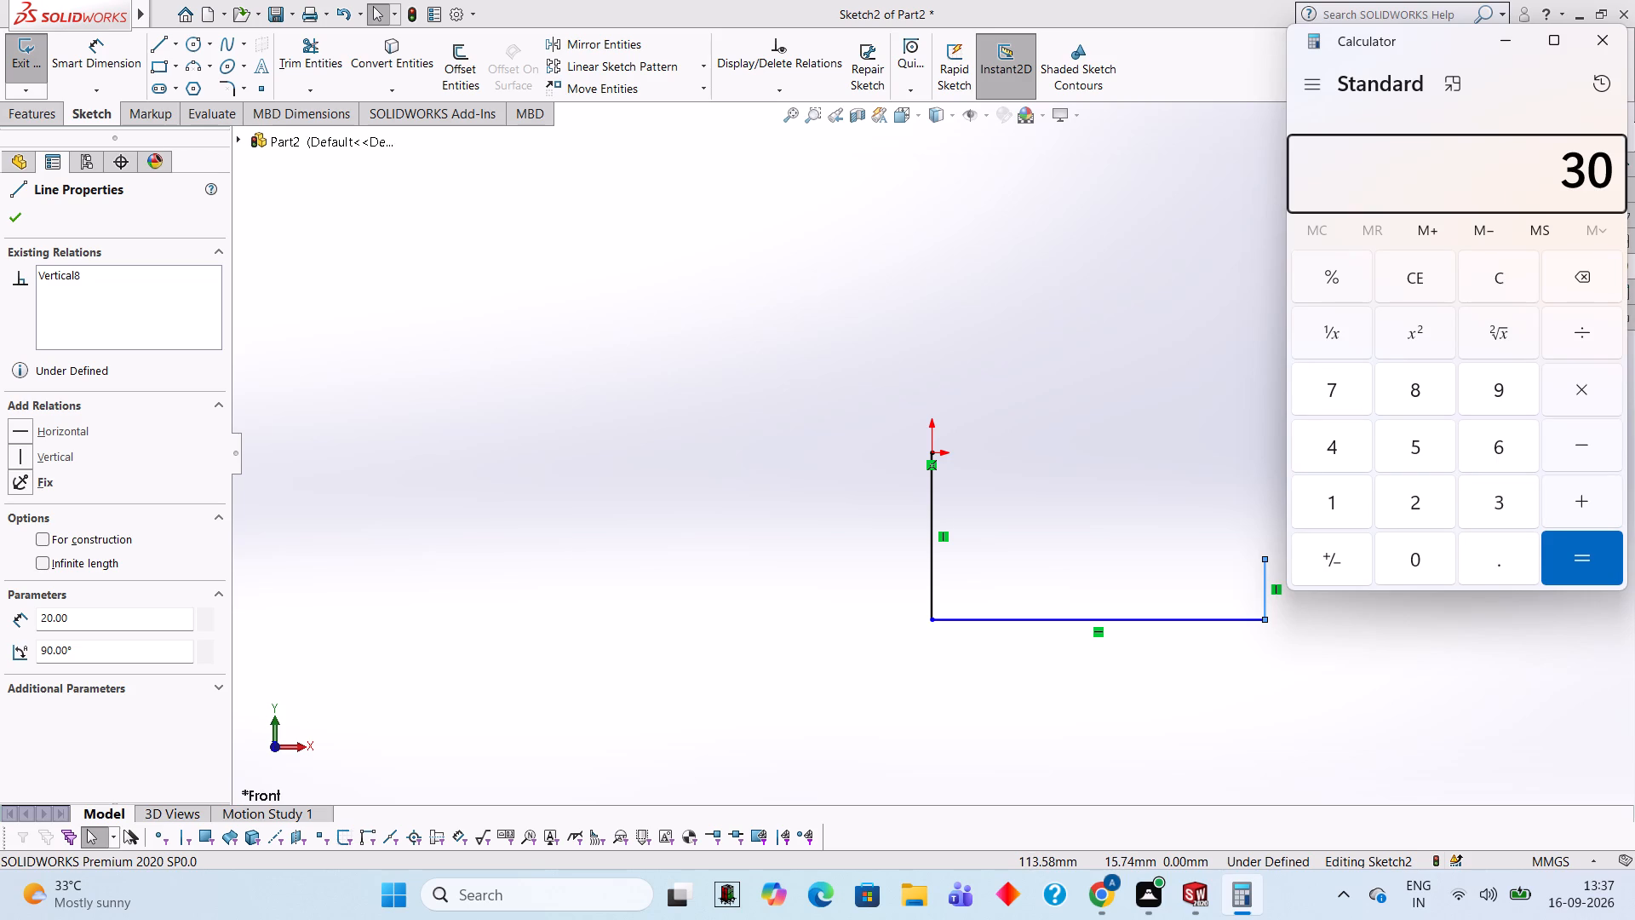
pyautogui.press('Delete')
pyautogui.press('Delete')
pyautogui.press('Delete')
pyautogui.write('15/')
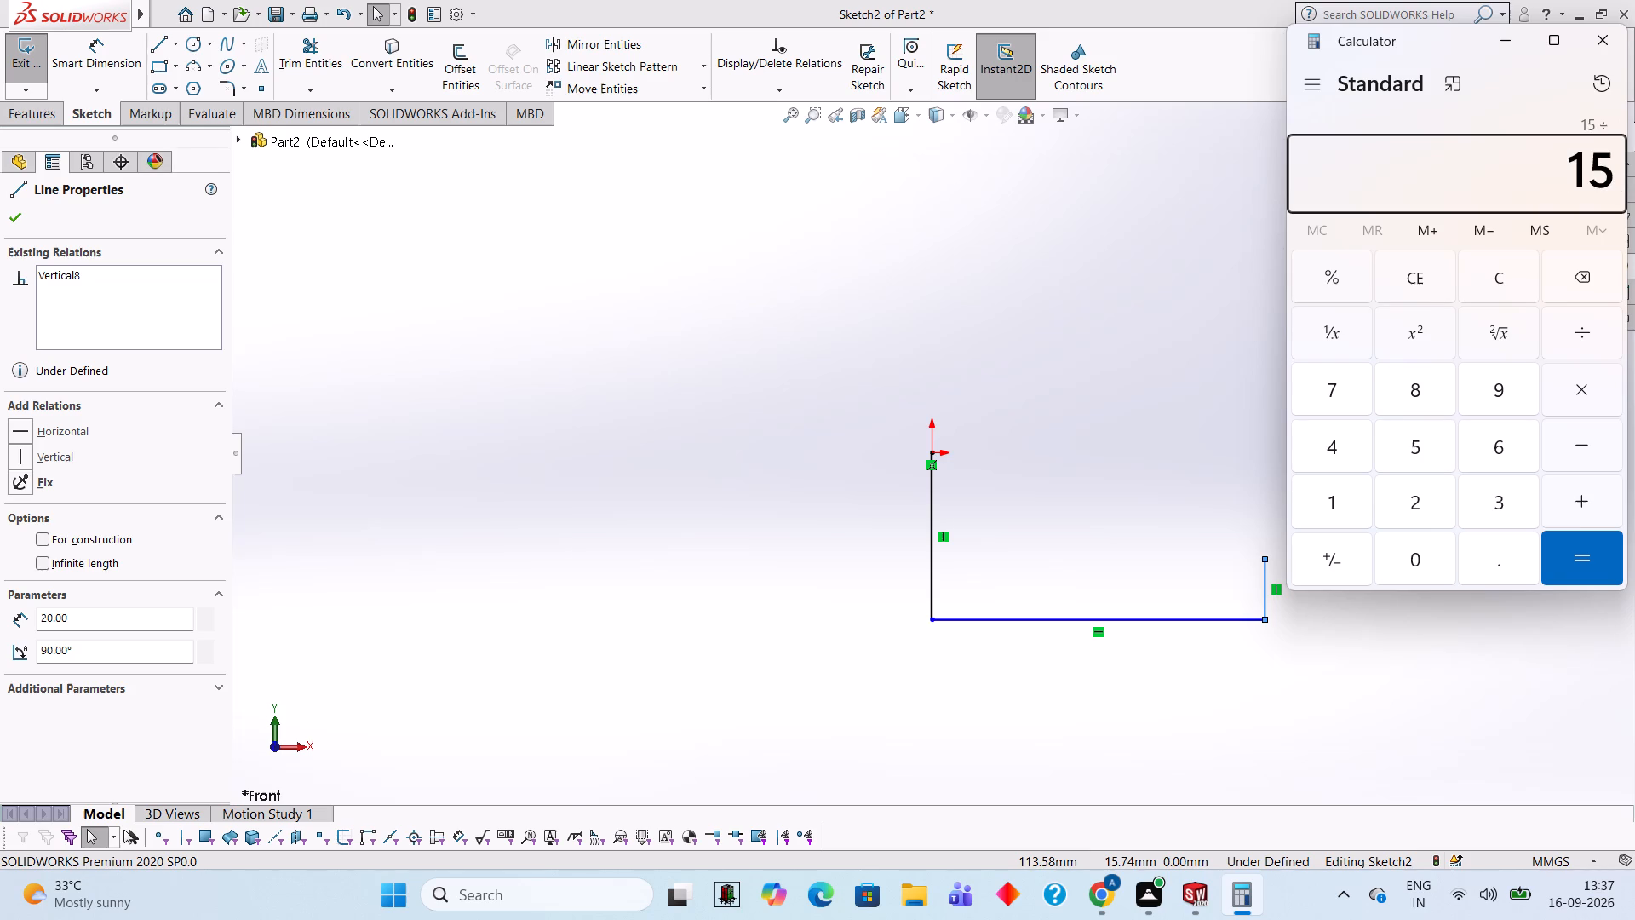
pyautogui.press('2')
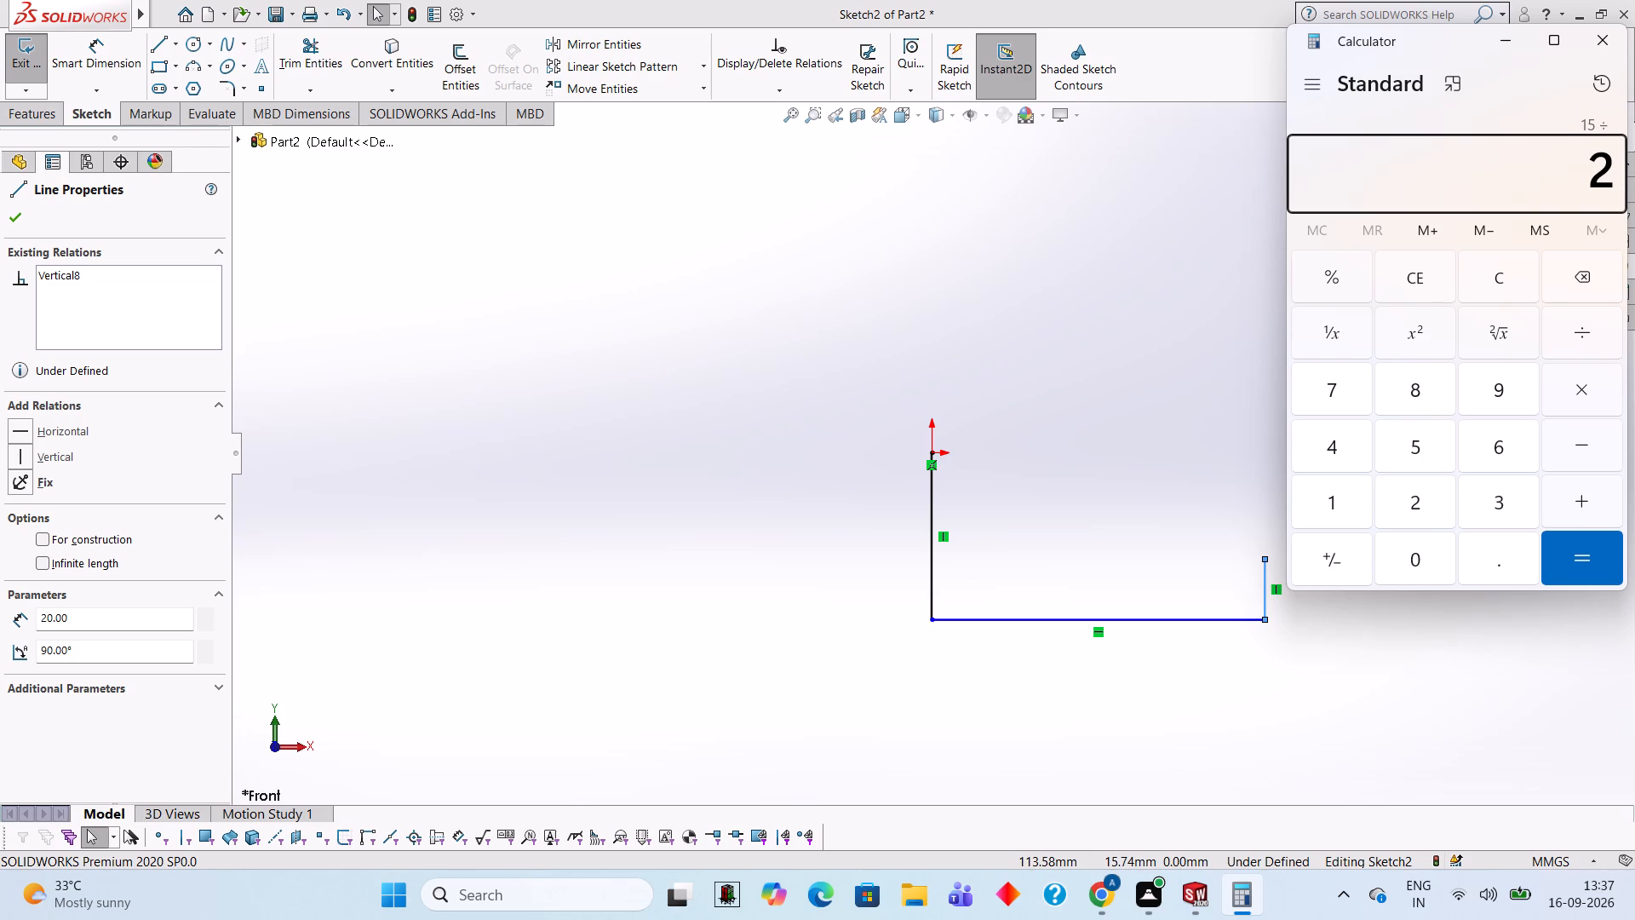
pyautogui.press('Return')
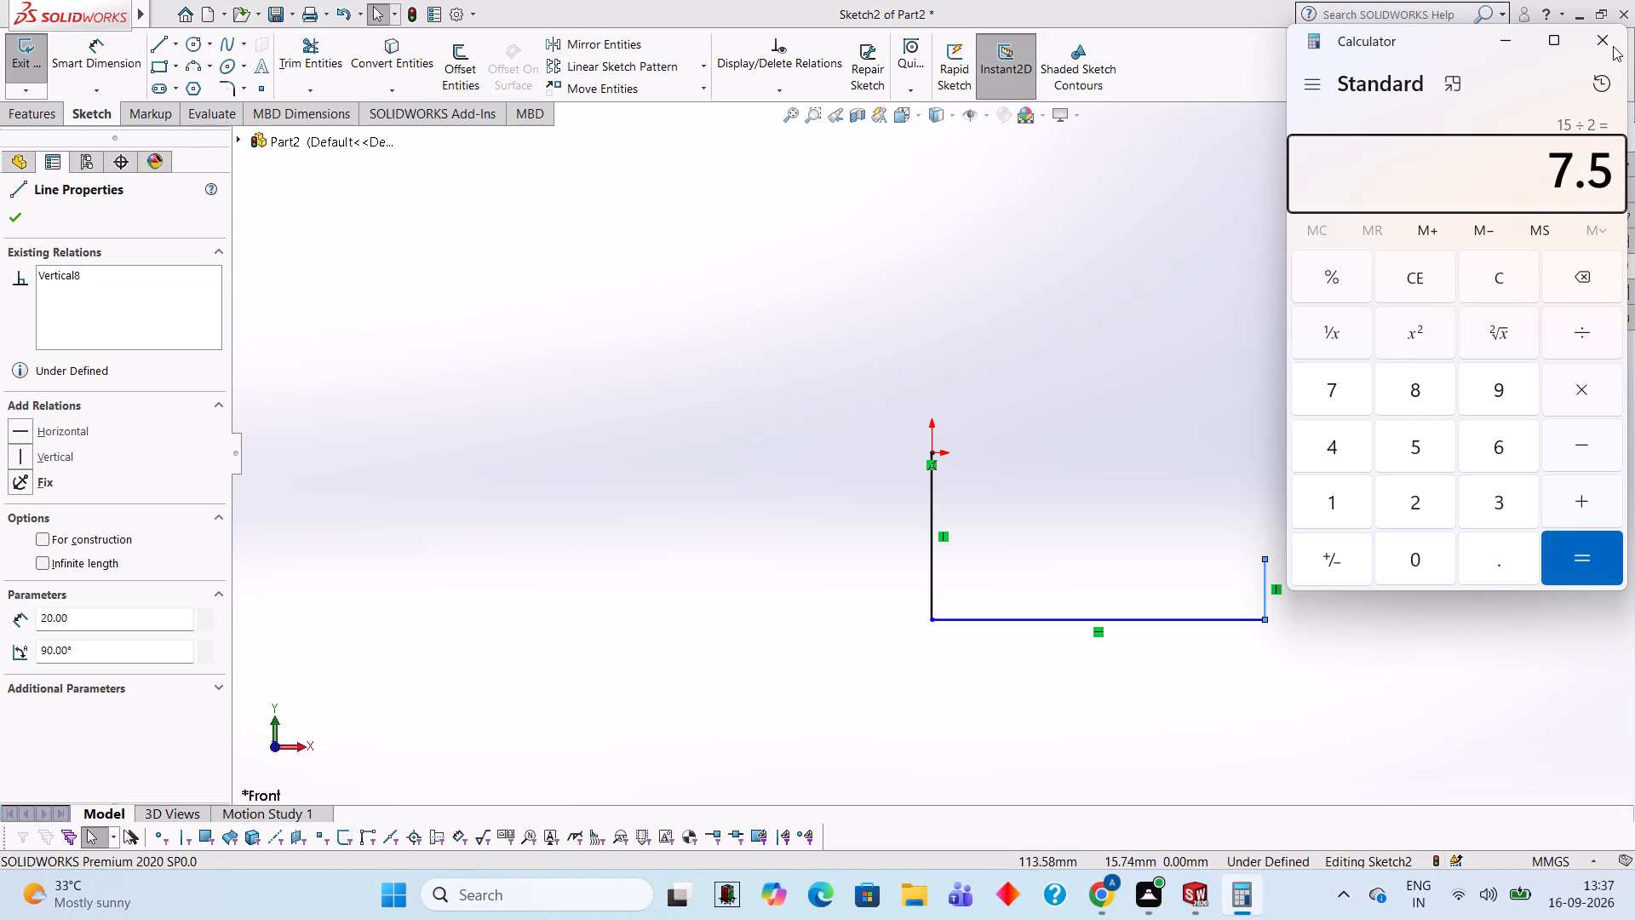
pyautogui.click(1613, 46)
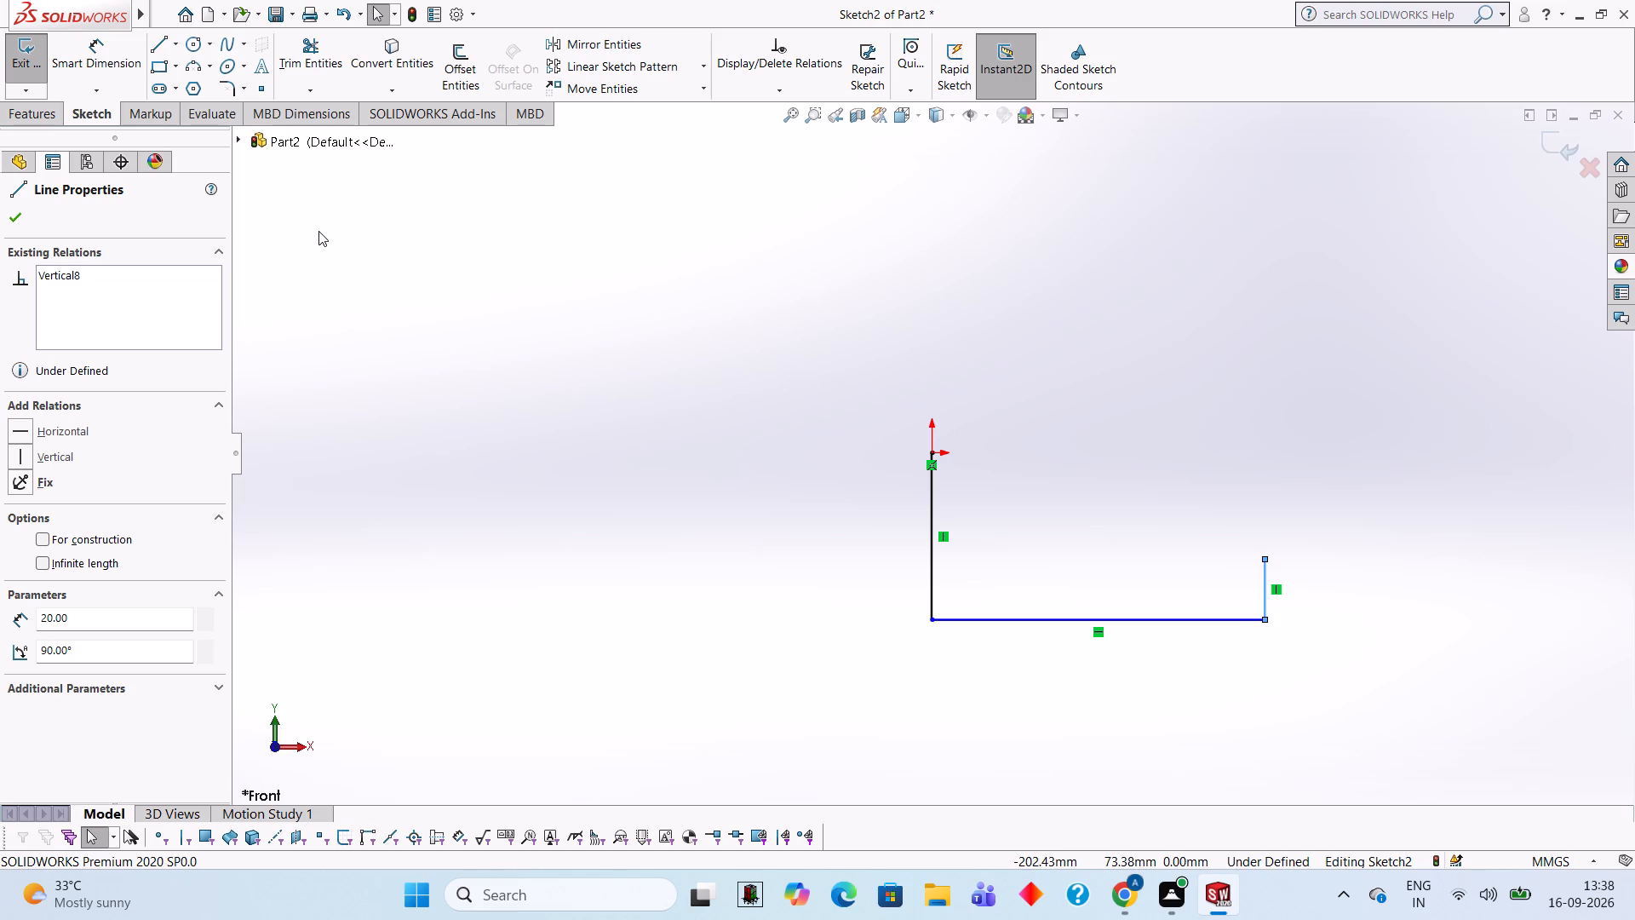
# From the 20 mm vertical line's upper end, draw connected lines 35 mm left and 7.5 mm down.
pyautogui.click(609, 162)
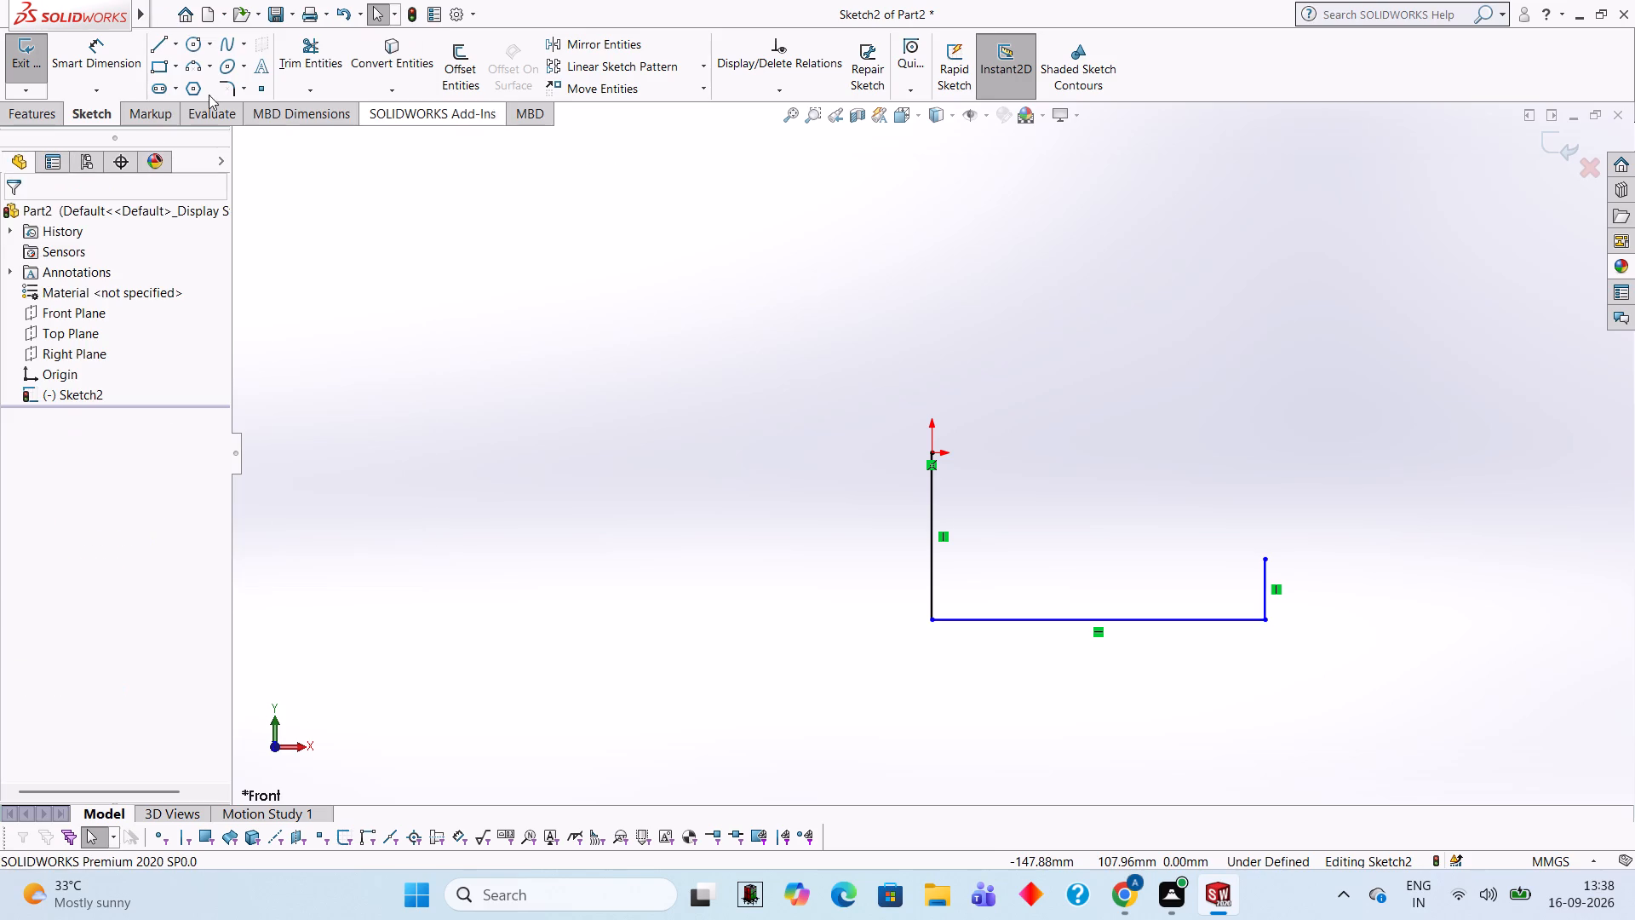
pyautogui.click(153, 39)
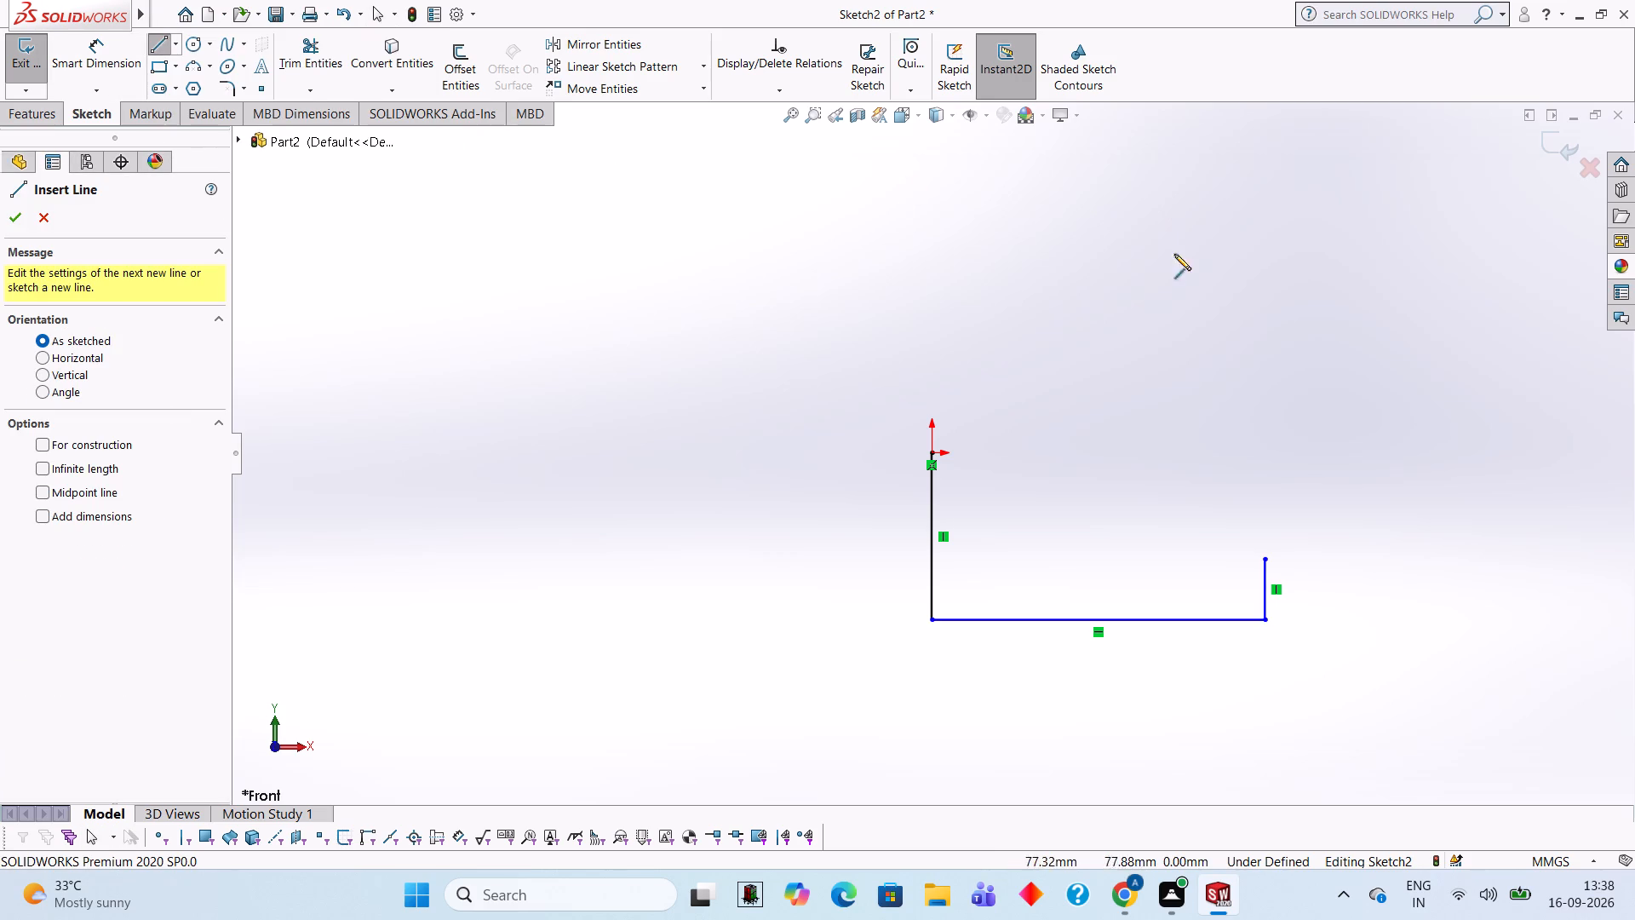
pyautogui.click(1260, 560)
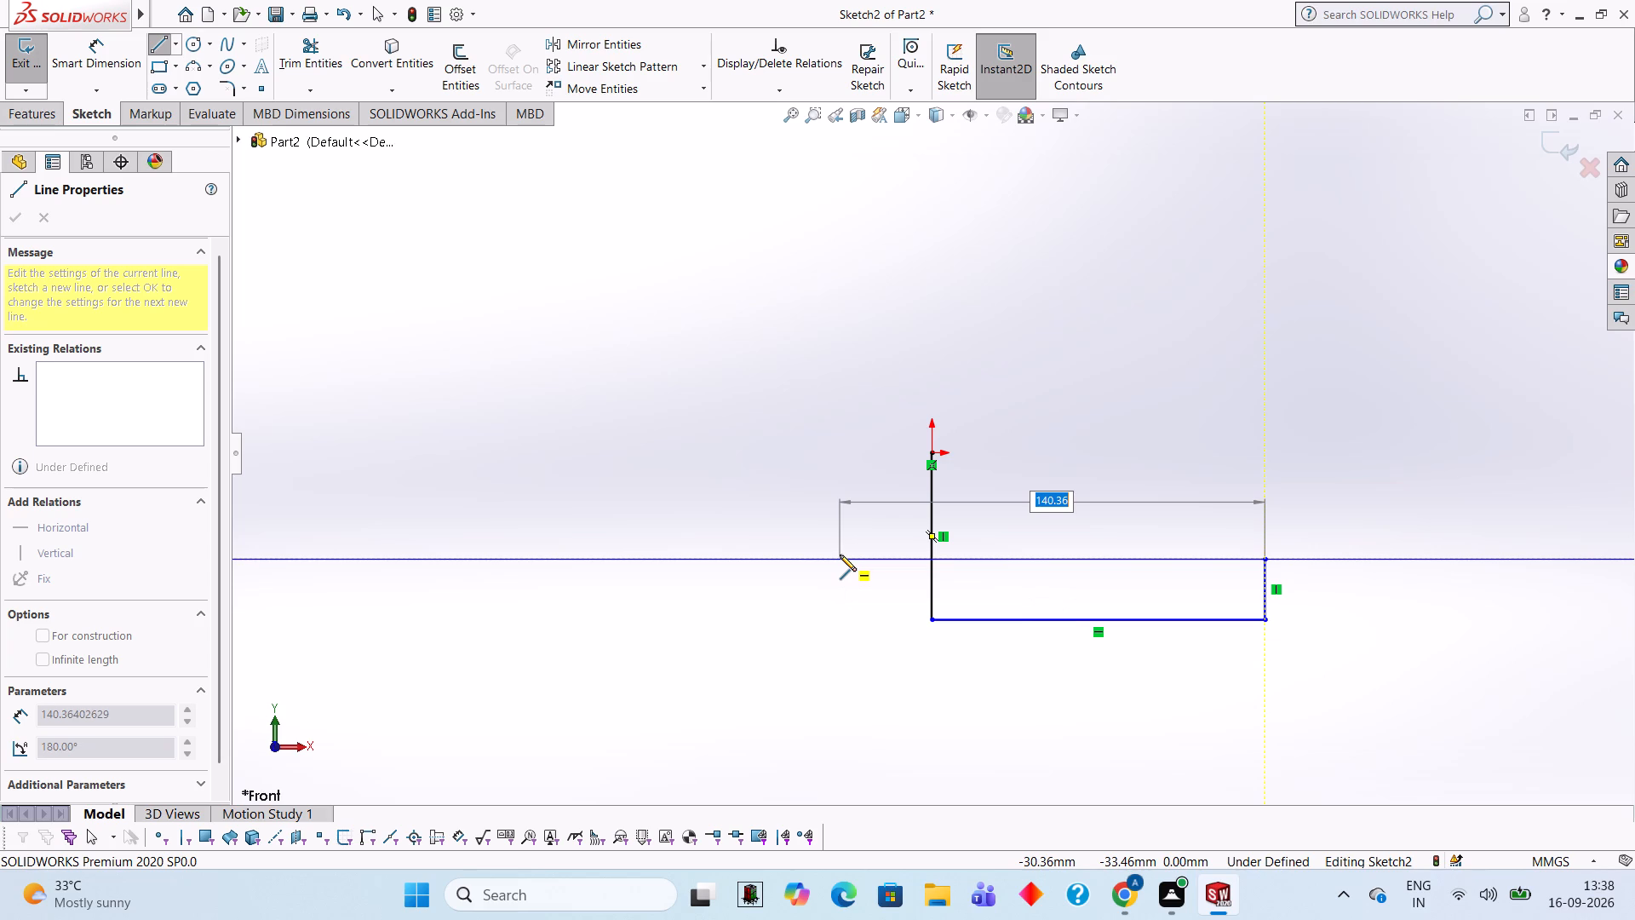
pyautogui.write('35')
pyautogui.press('Return')
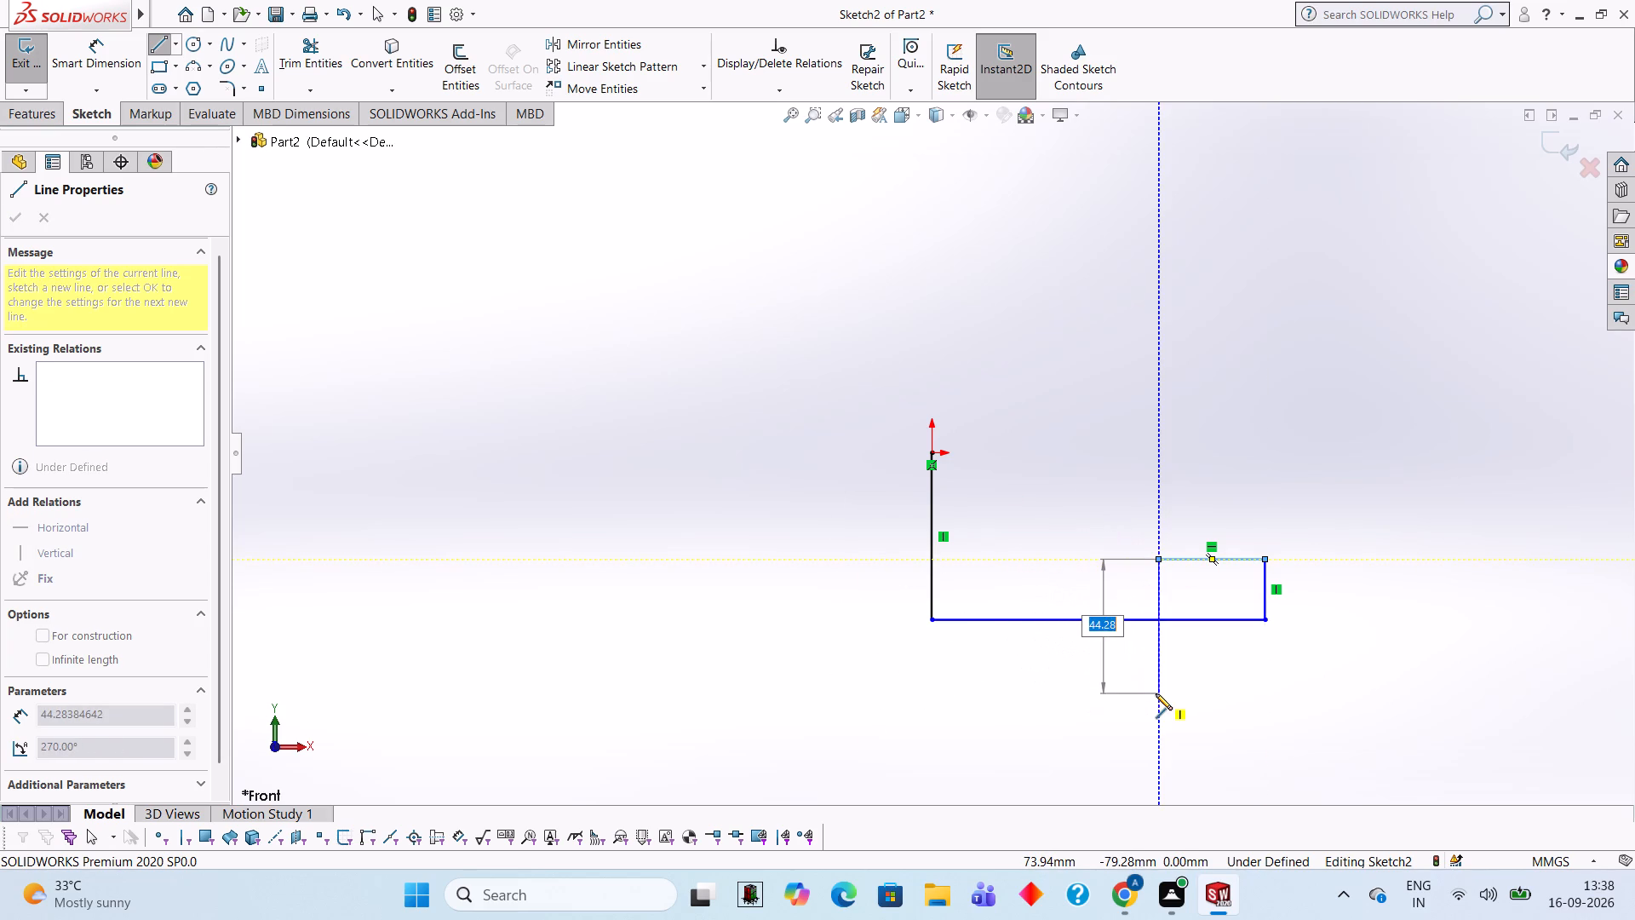
pyautogui.write('7.5')
pyautogui.press('Return')
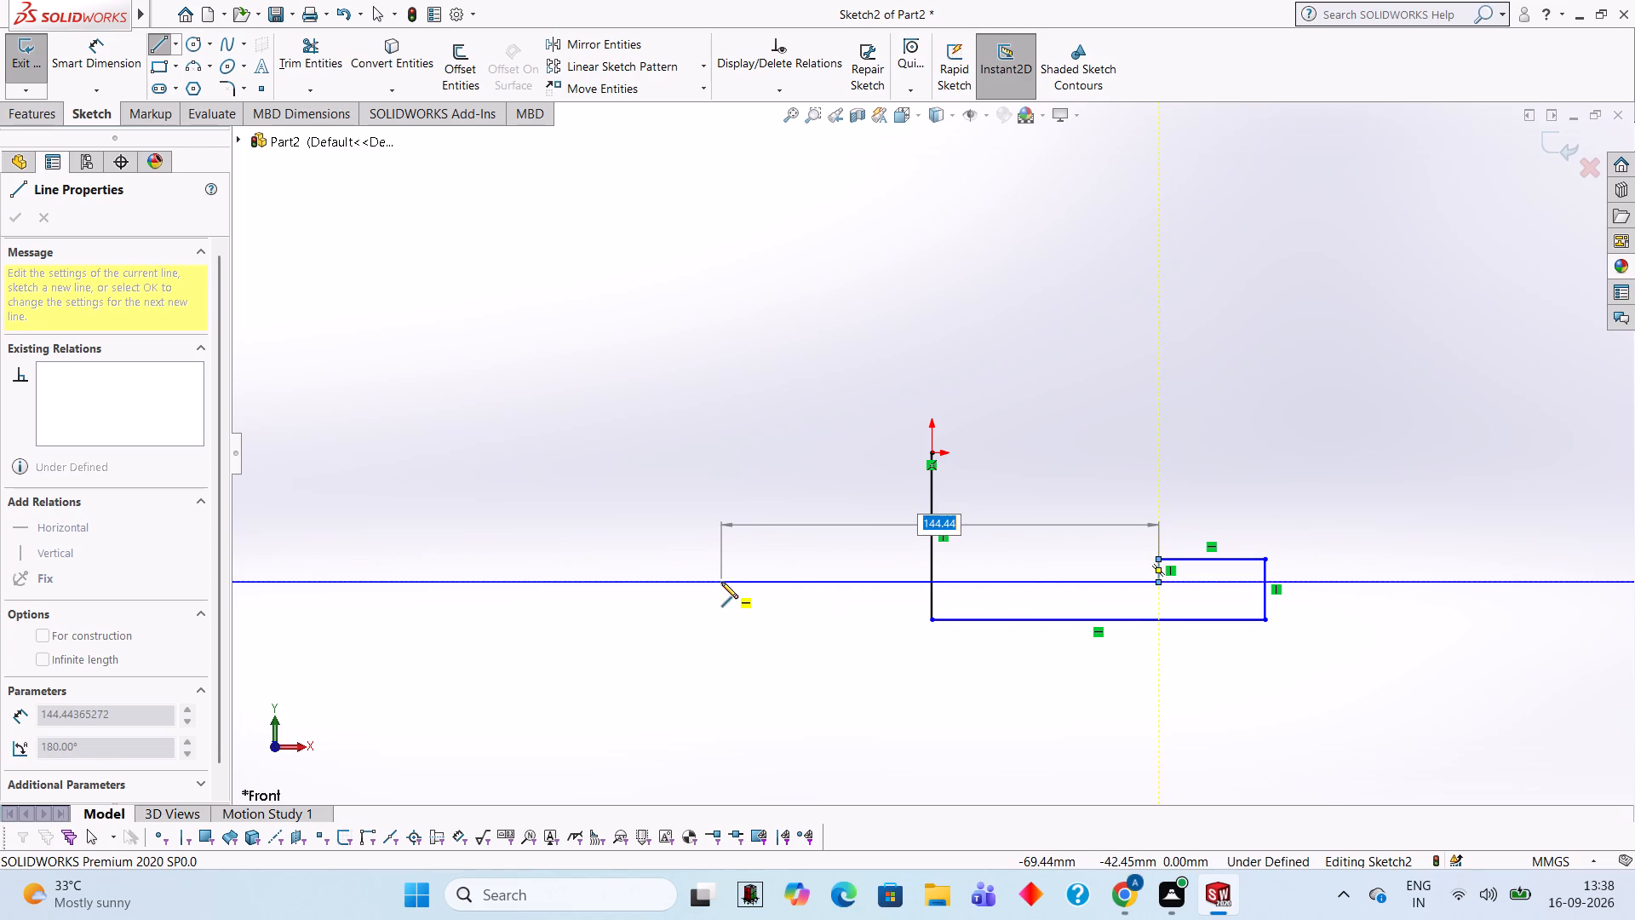
# Continue the slot outline with connected lines 25 mm left, 30 mm up and 25 mm right.
pyautogui.write('25')
pyautogui.press('Return')
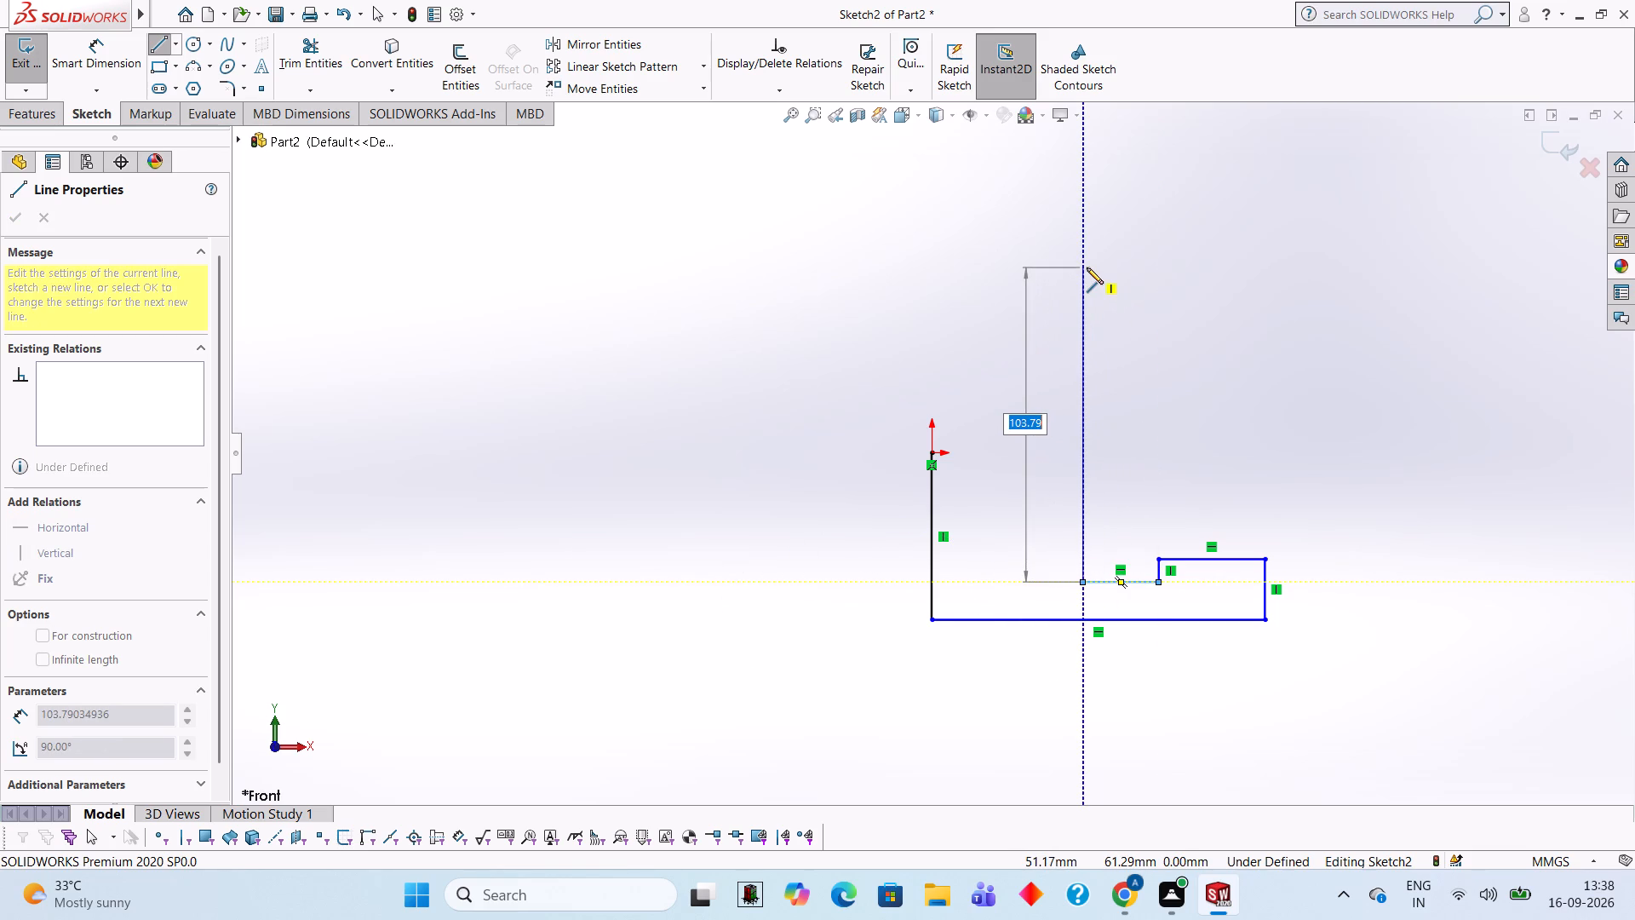
pyautogui.write('30')
pyautogui.press('Return')
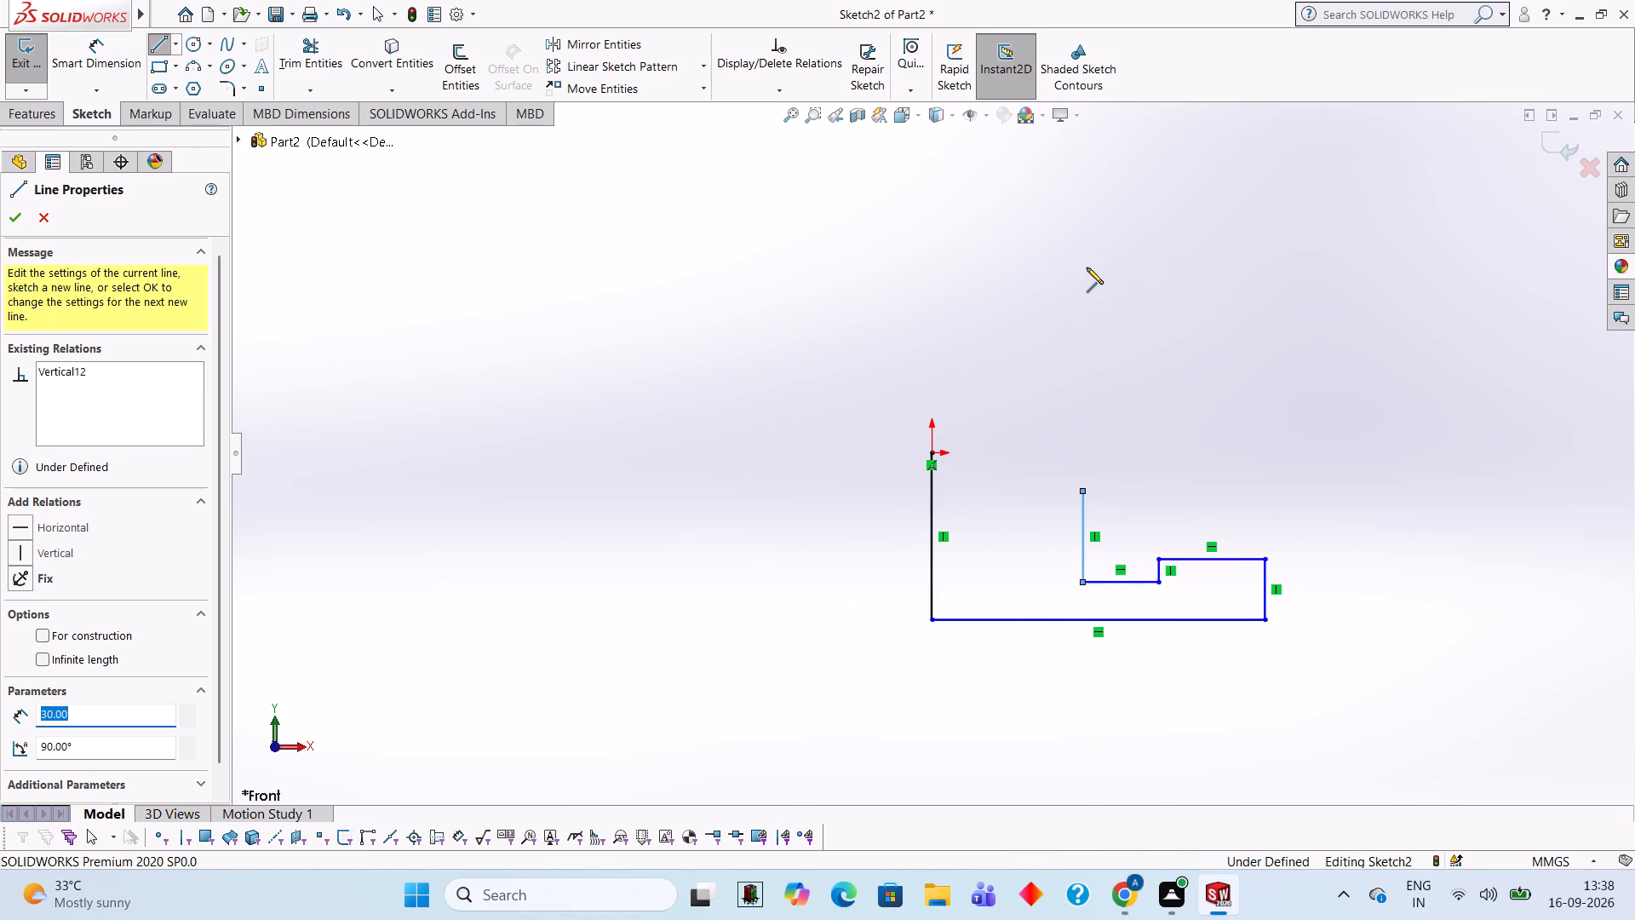
pyautogui.write('25')
pyautogui.press('Return')
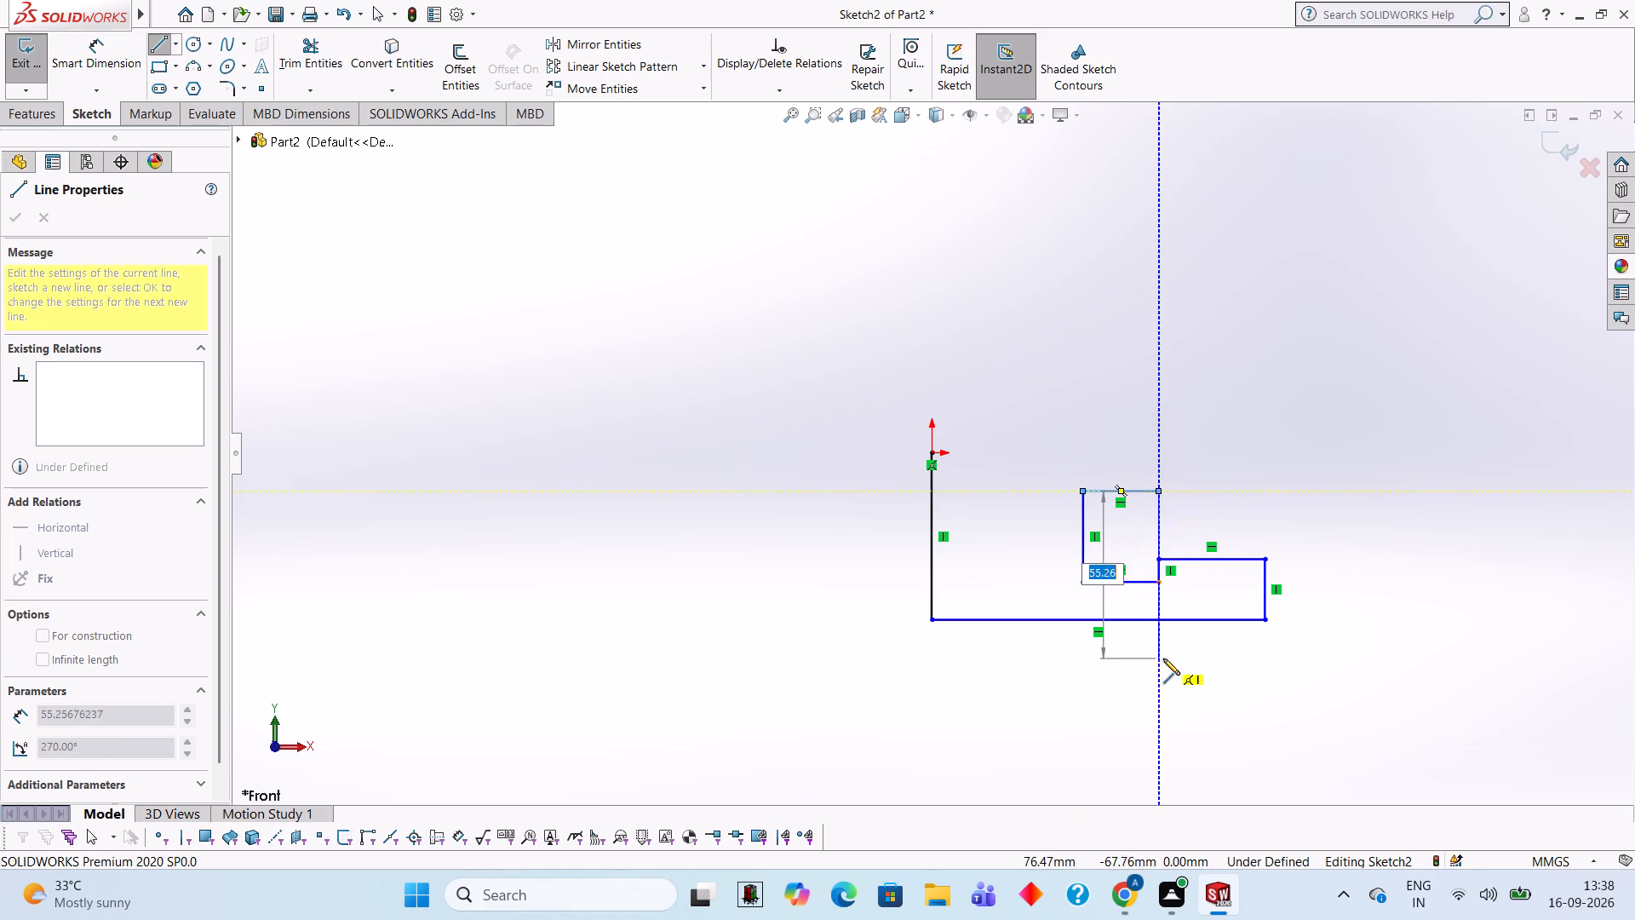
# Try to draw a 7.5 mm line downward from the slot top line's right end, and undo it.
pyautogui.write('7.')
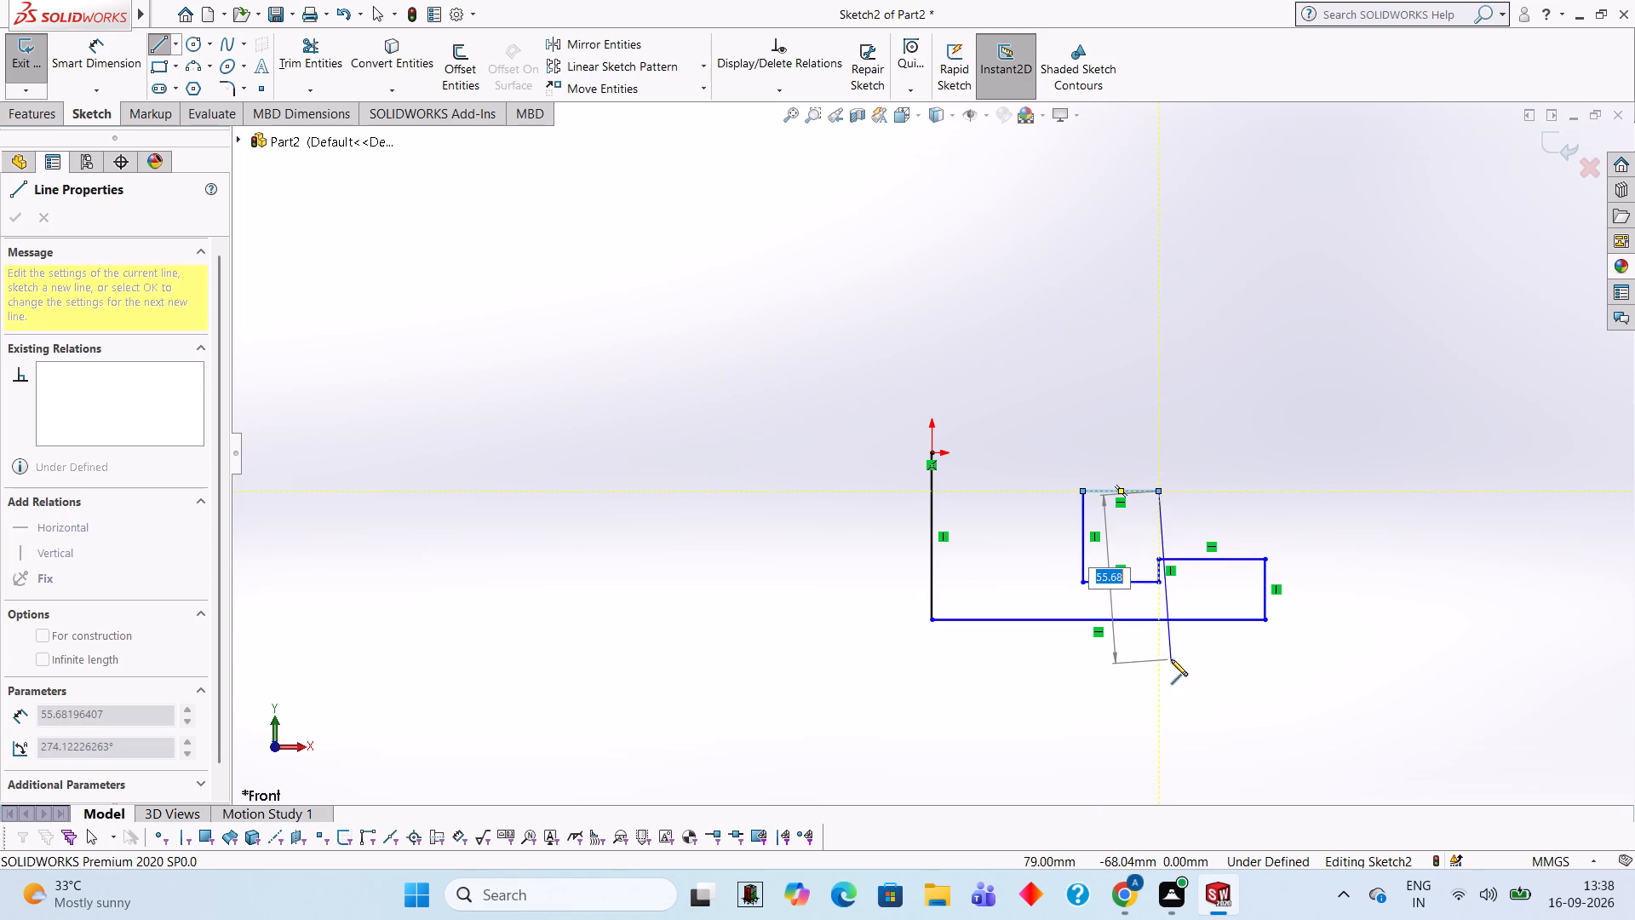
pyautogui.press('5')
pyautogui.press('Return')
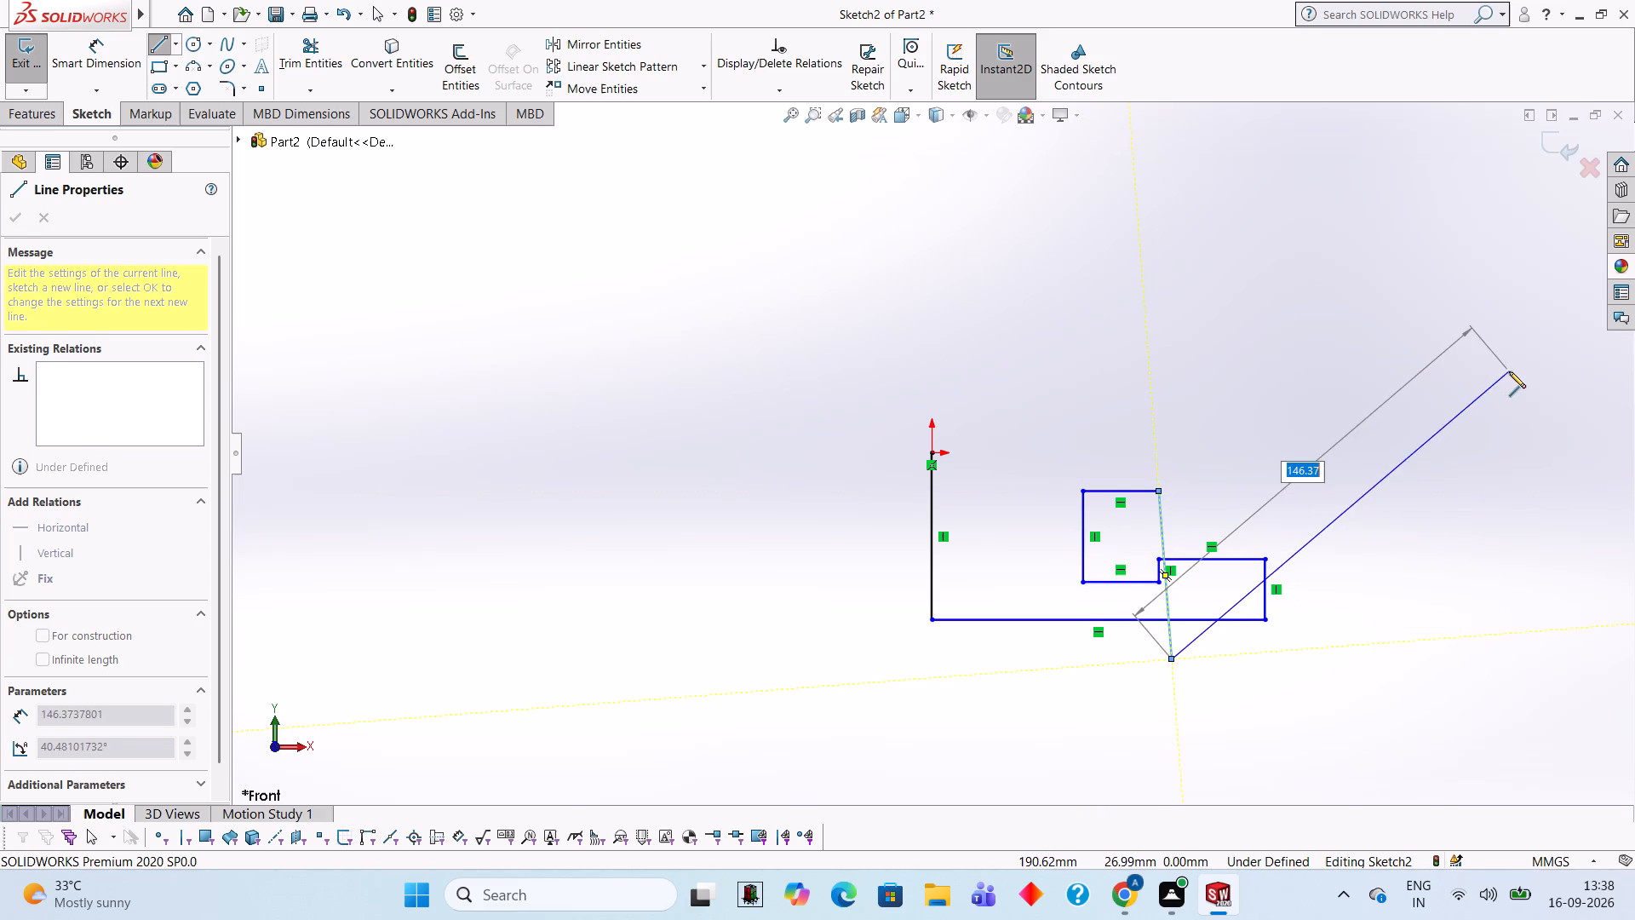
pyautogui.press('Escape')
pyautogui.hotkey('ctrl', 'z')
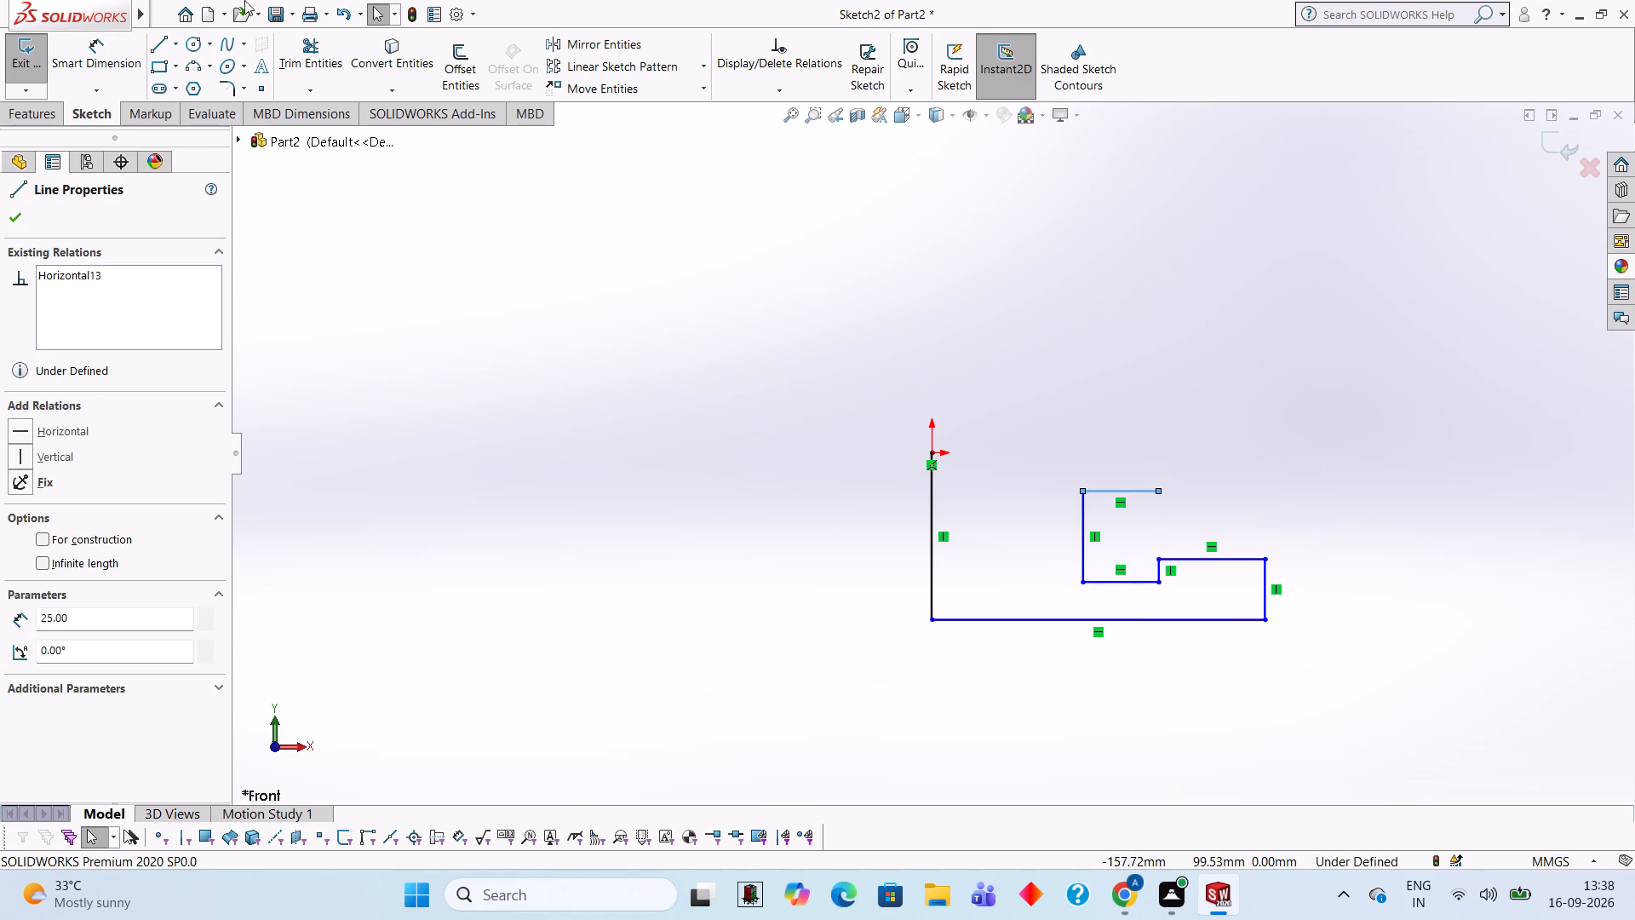
# Close the outline from the slot top line's right end with lines 7.5 mm down, 35 mm right, 20 mm up, and back to the origin.
pyautogui.click(166, 47)
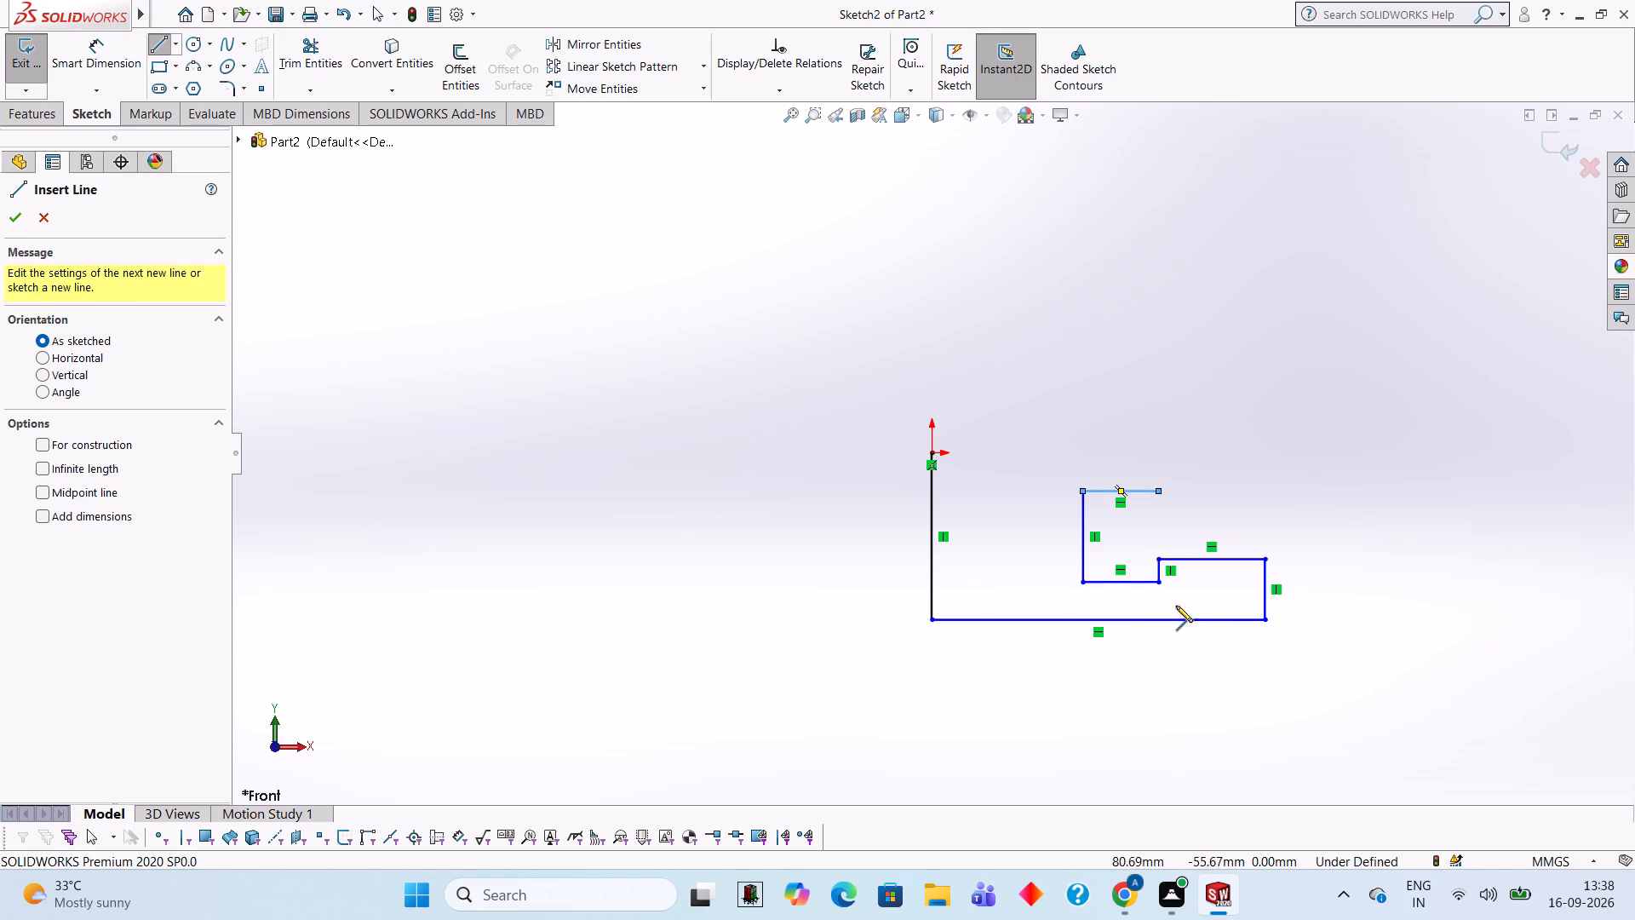
pyautogui.click(1156, 490)
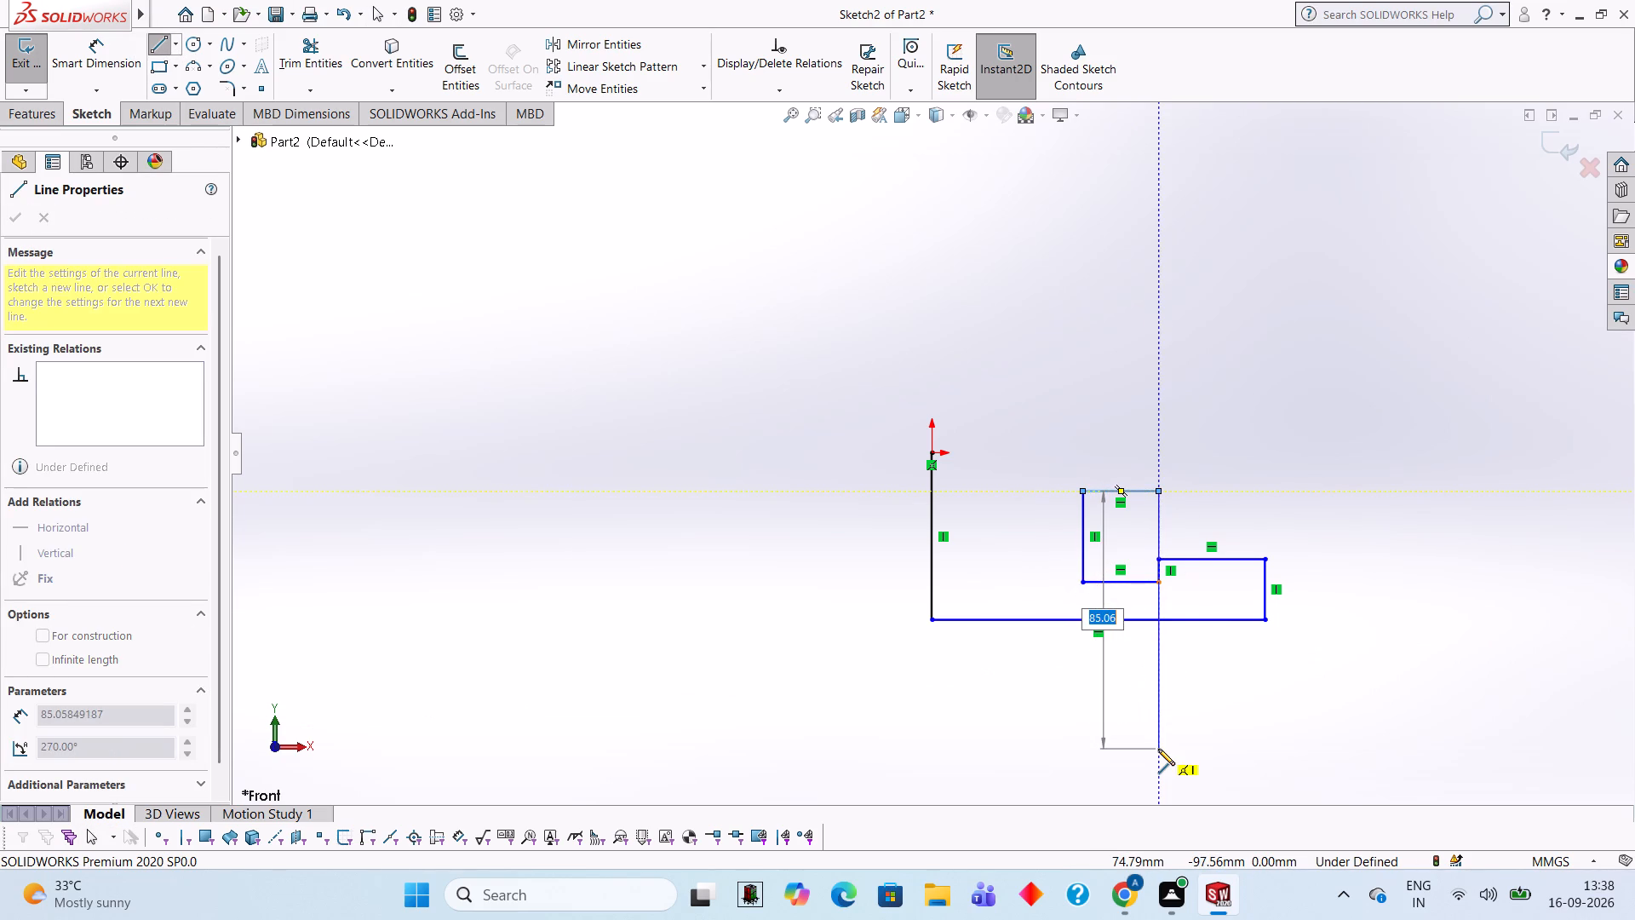
pyautogui.write('7.5')
pyautogui.press('Return')
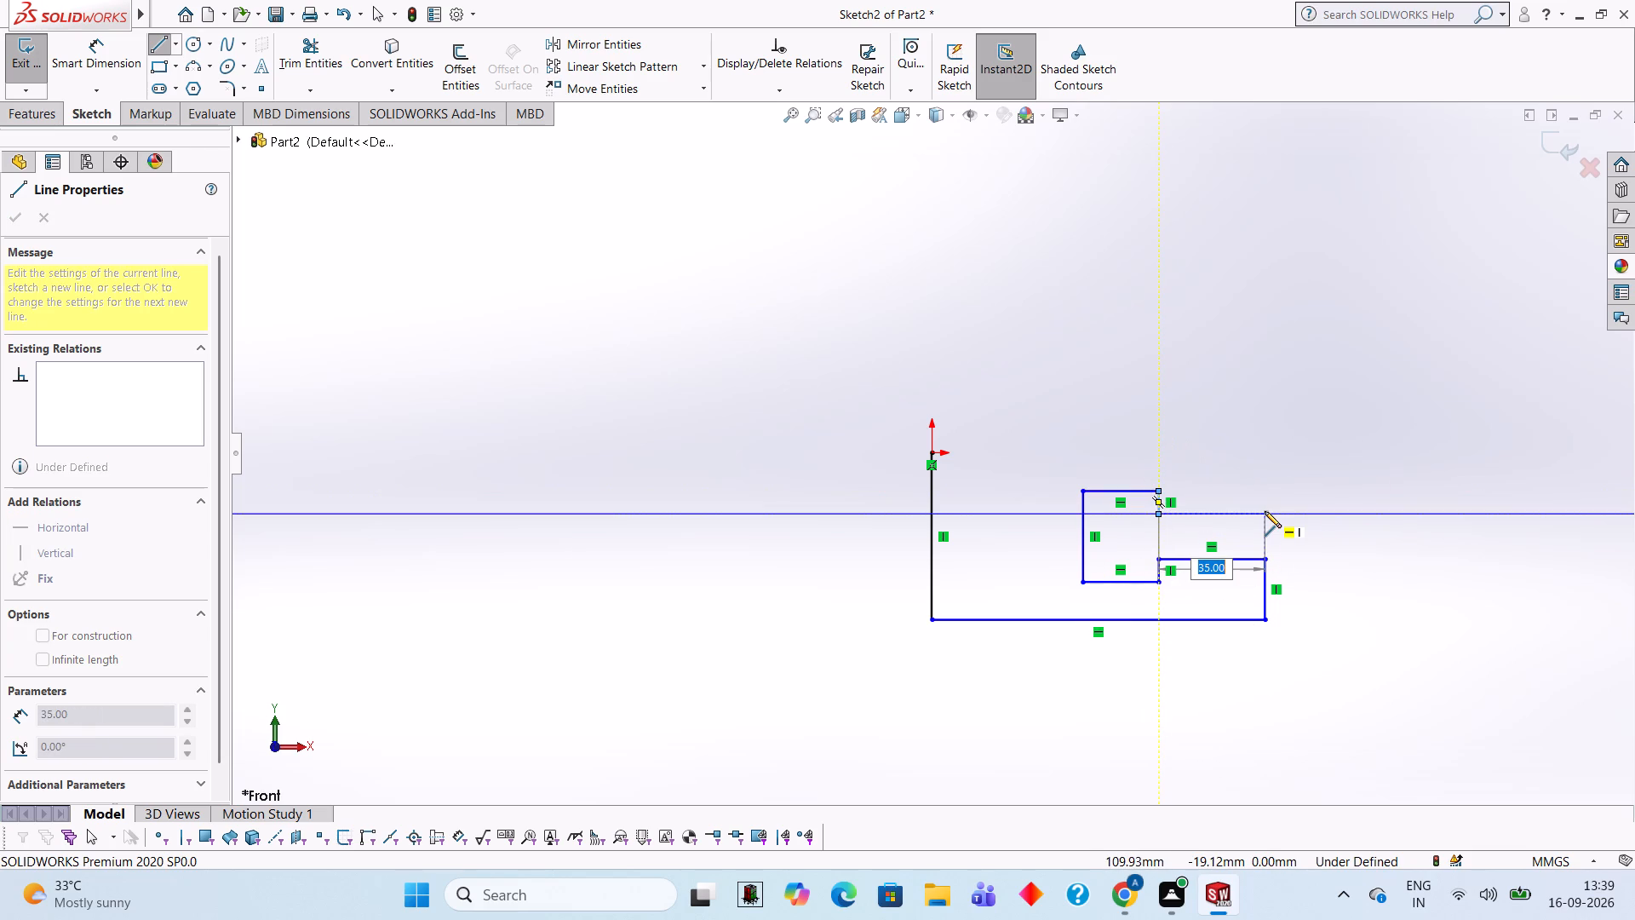
pyautogui.write('35')
pyautogui.press('Return')
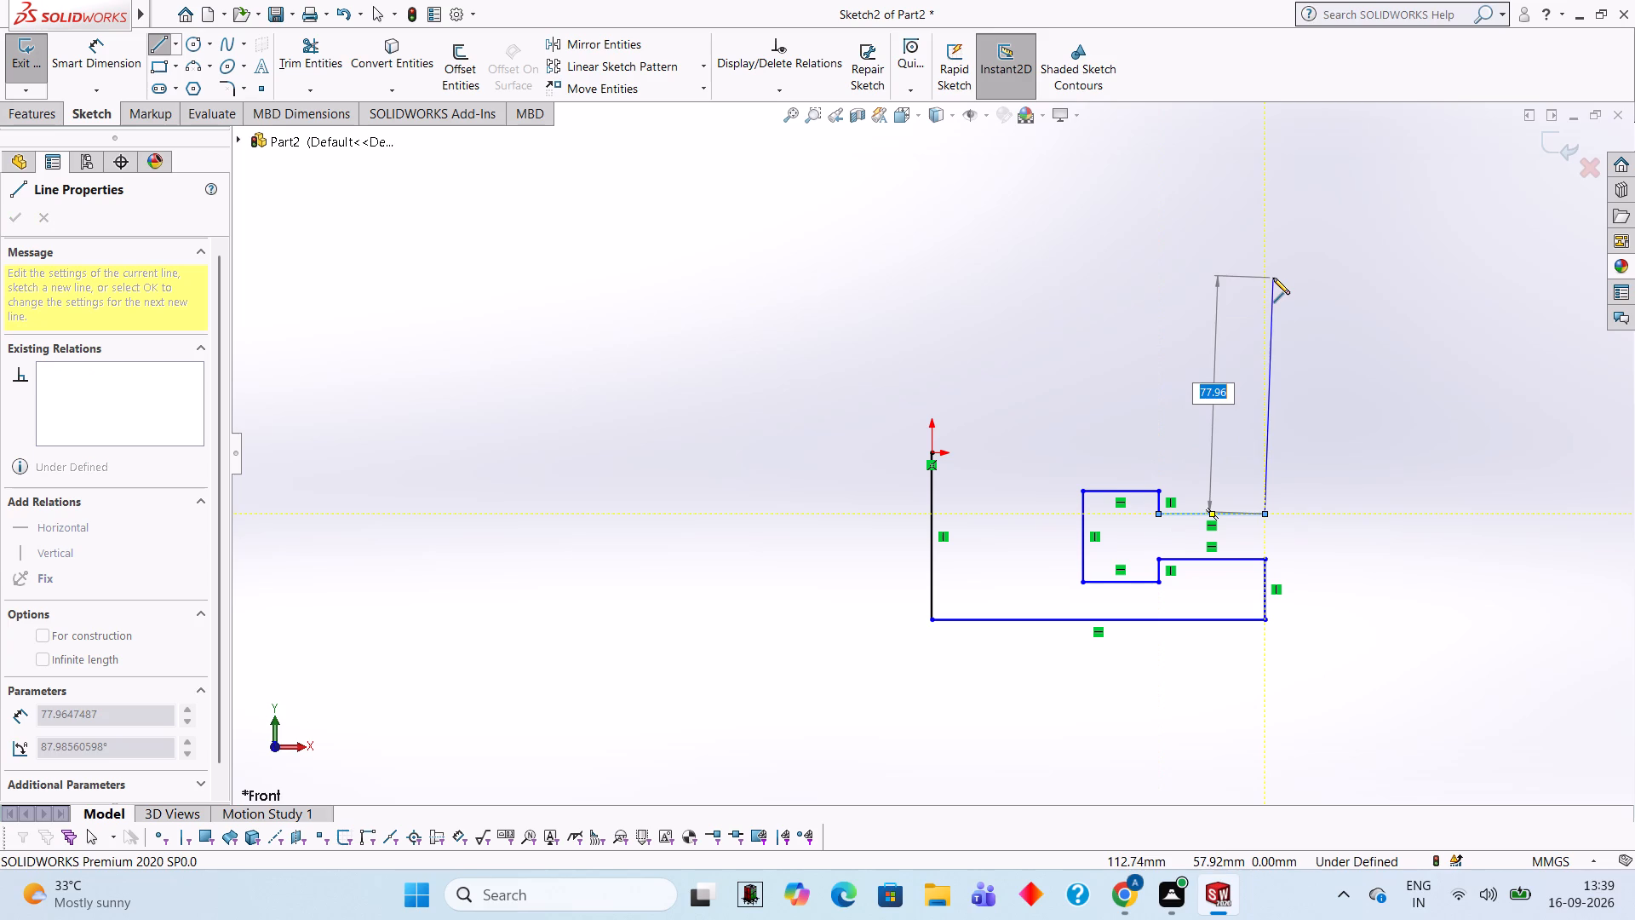
pyautogui.write('20')
pyautogui.press('Return')
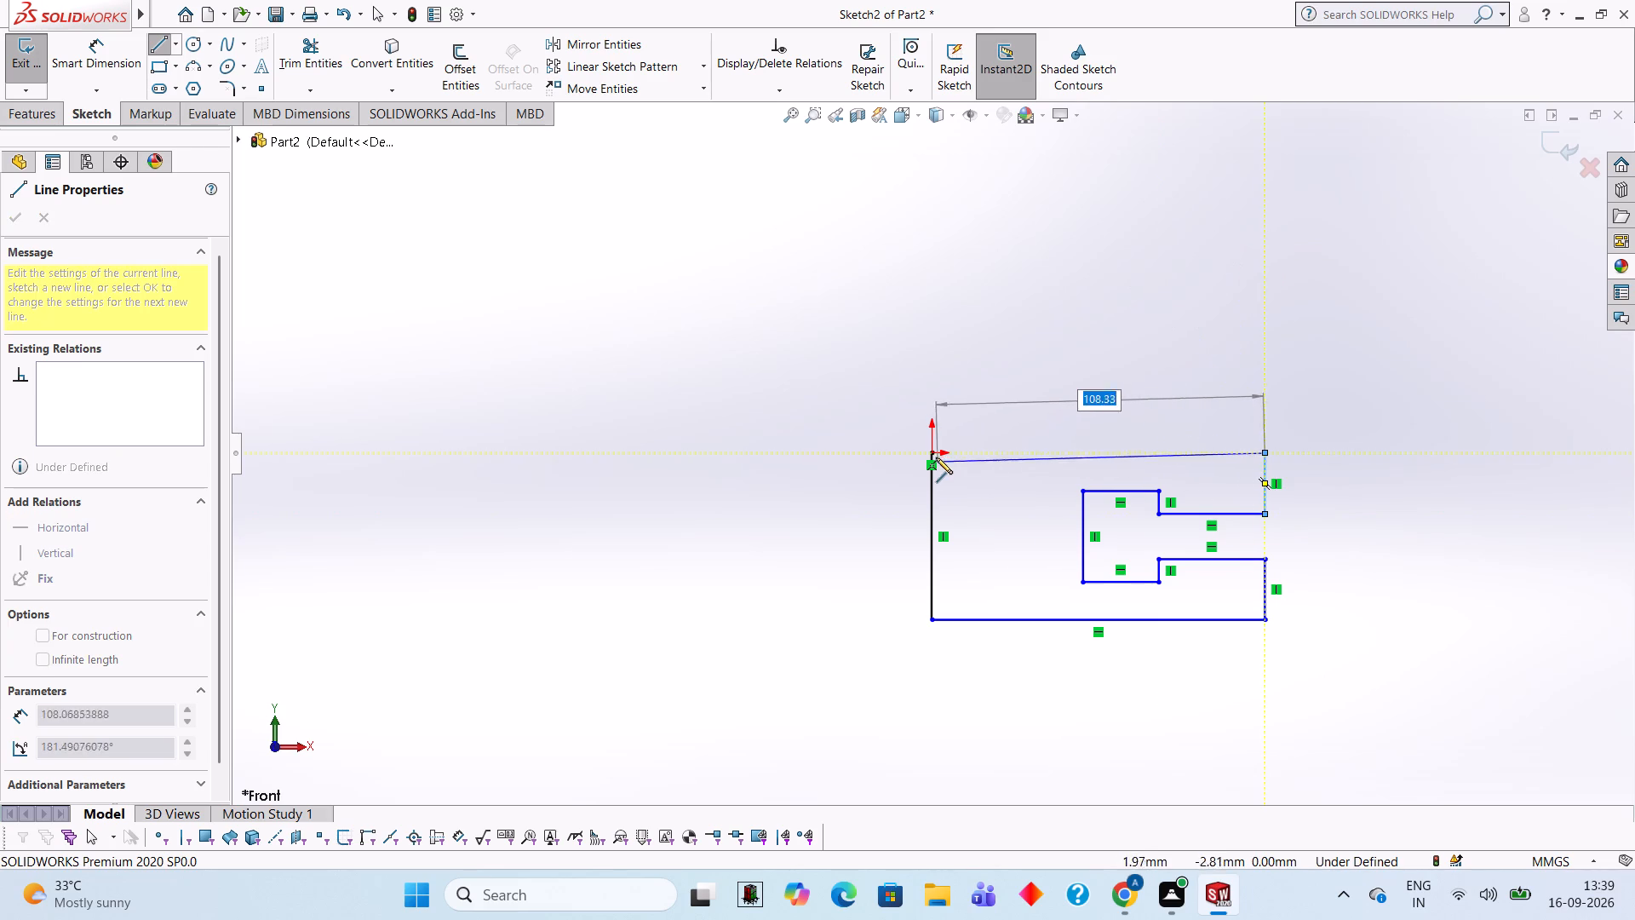
pyautogui.click(931, 453)
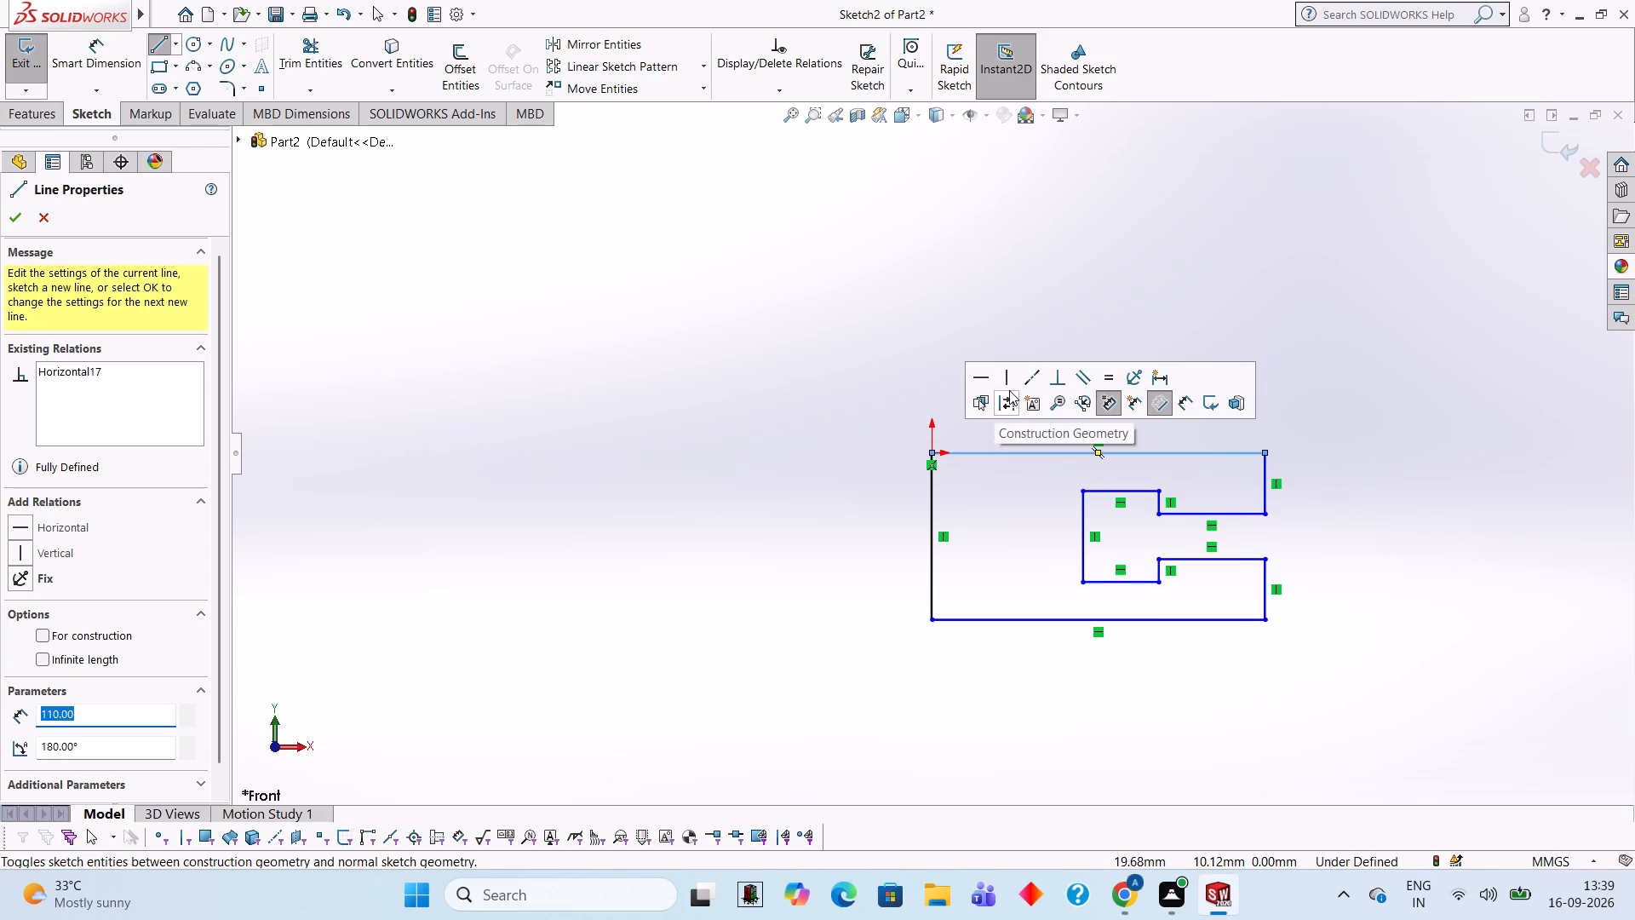
pyautogui.press('Escape')
pyautogui.rightClick(1009, 390)
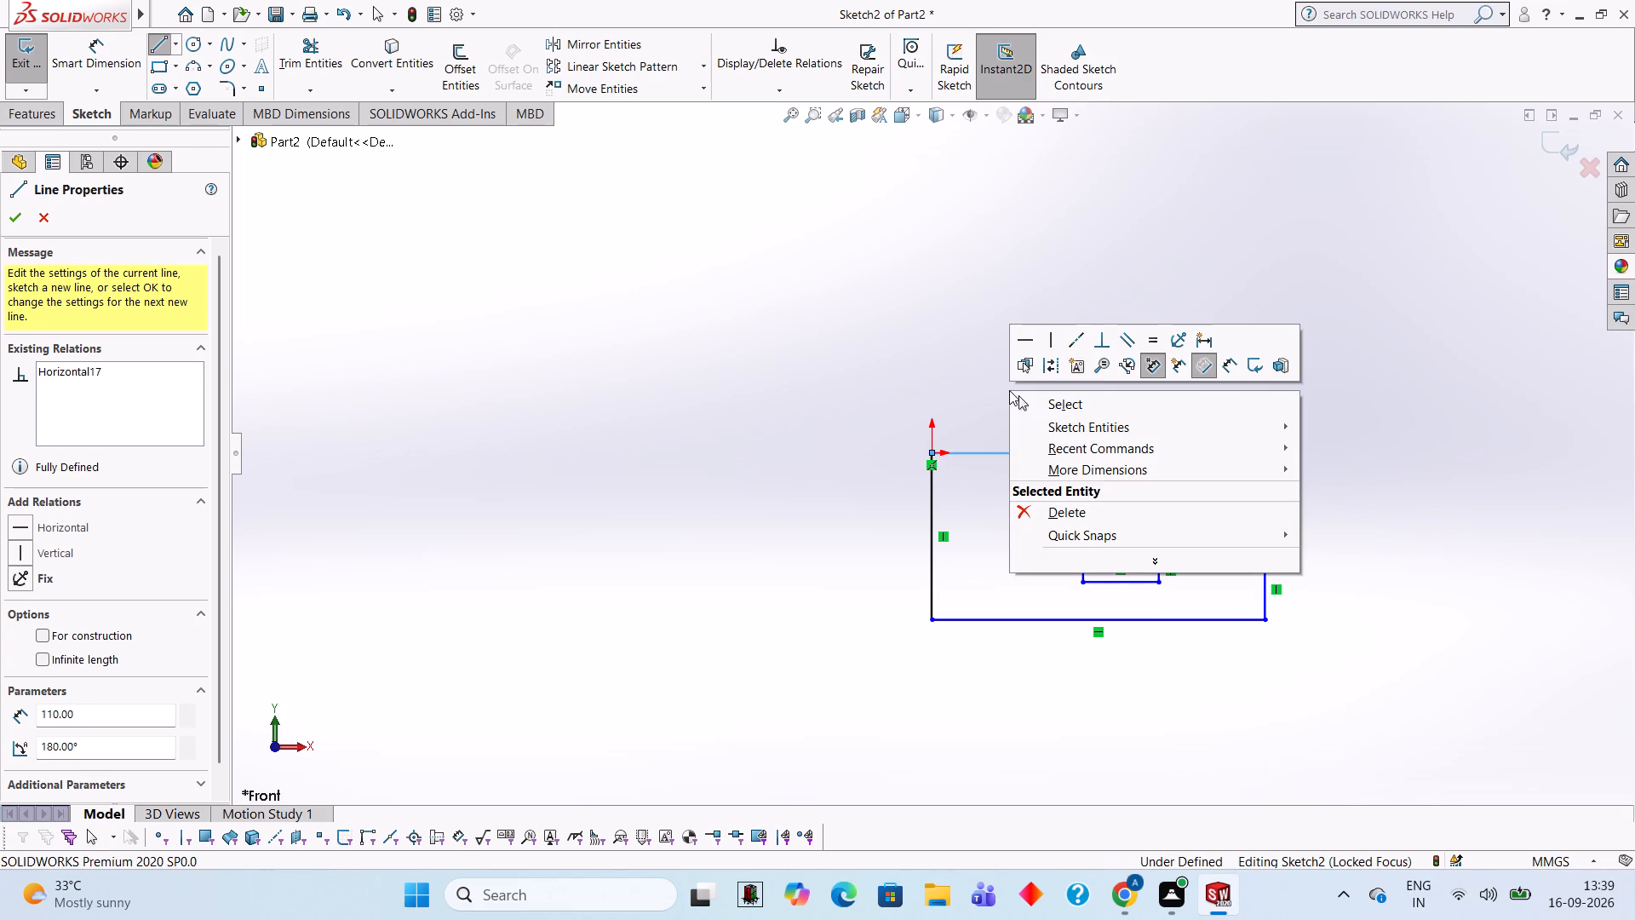
pyautogui.click(978, 262)
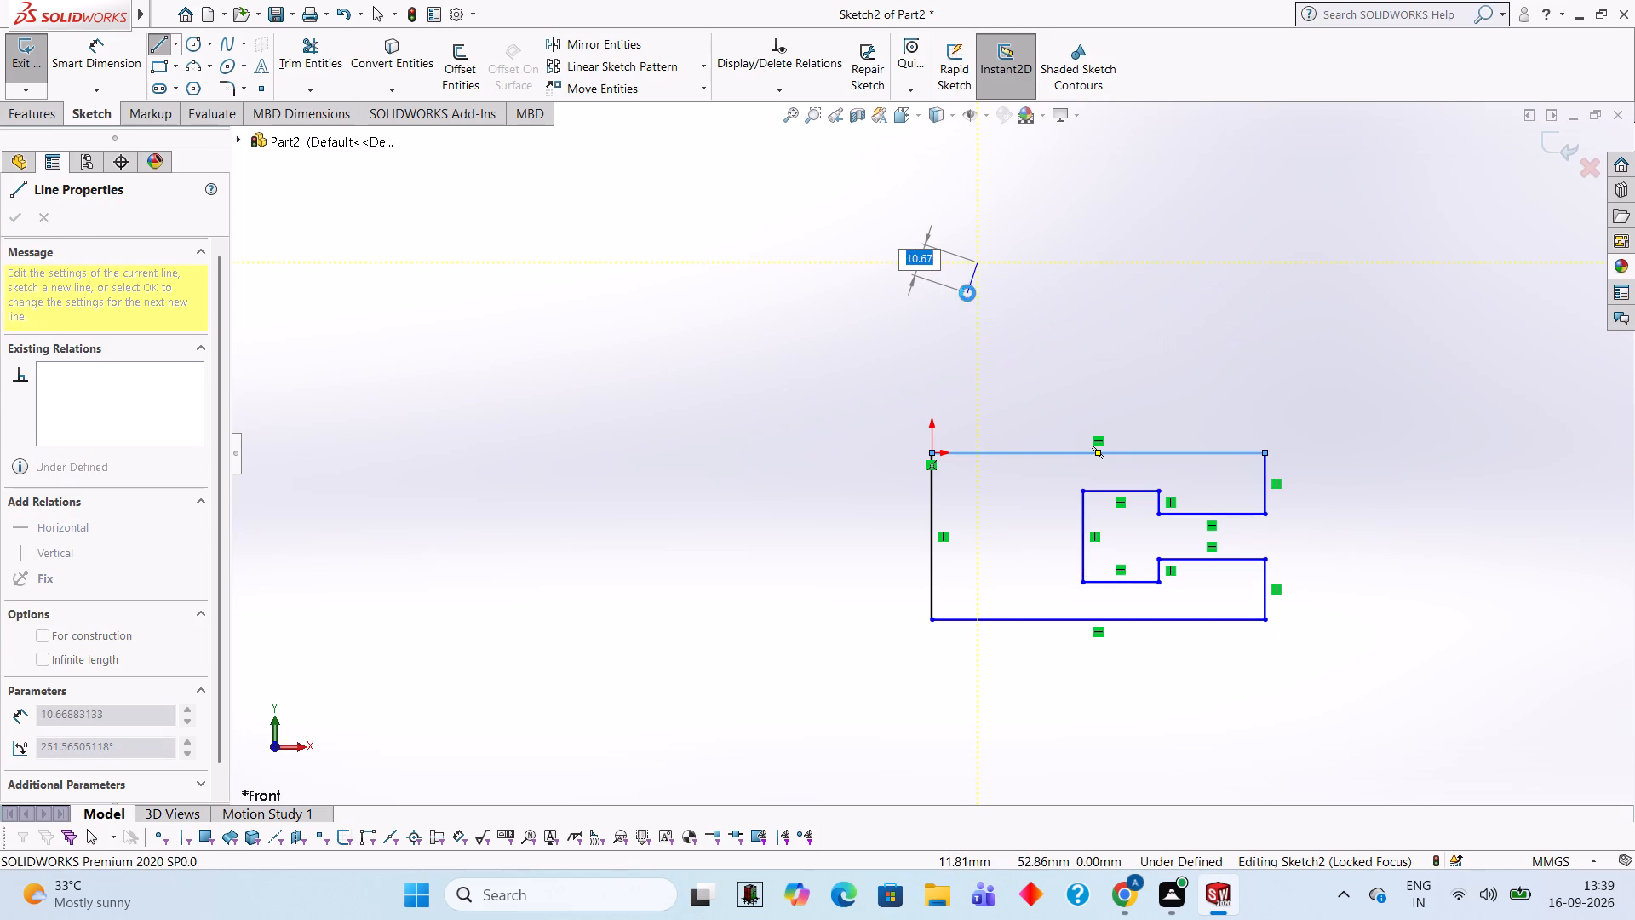
pyautogui.press('Escape')
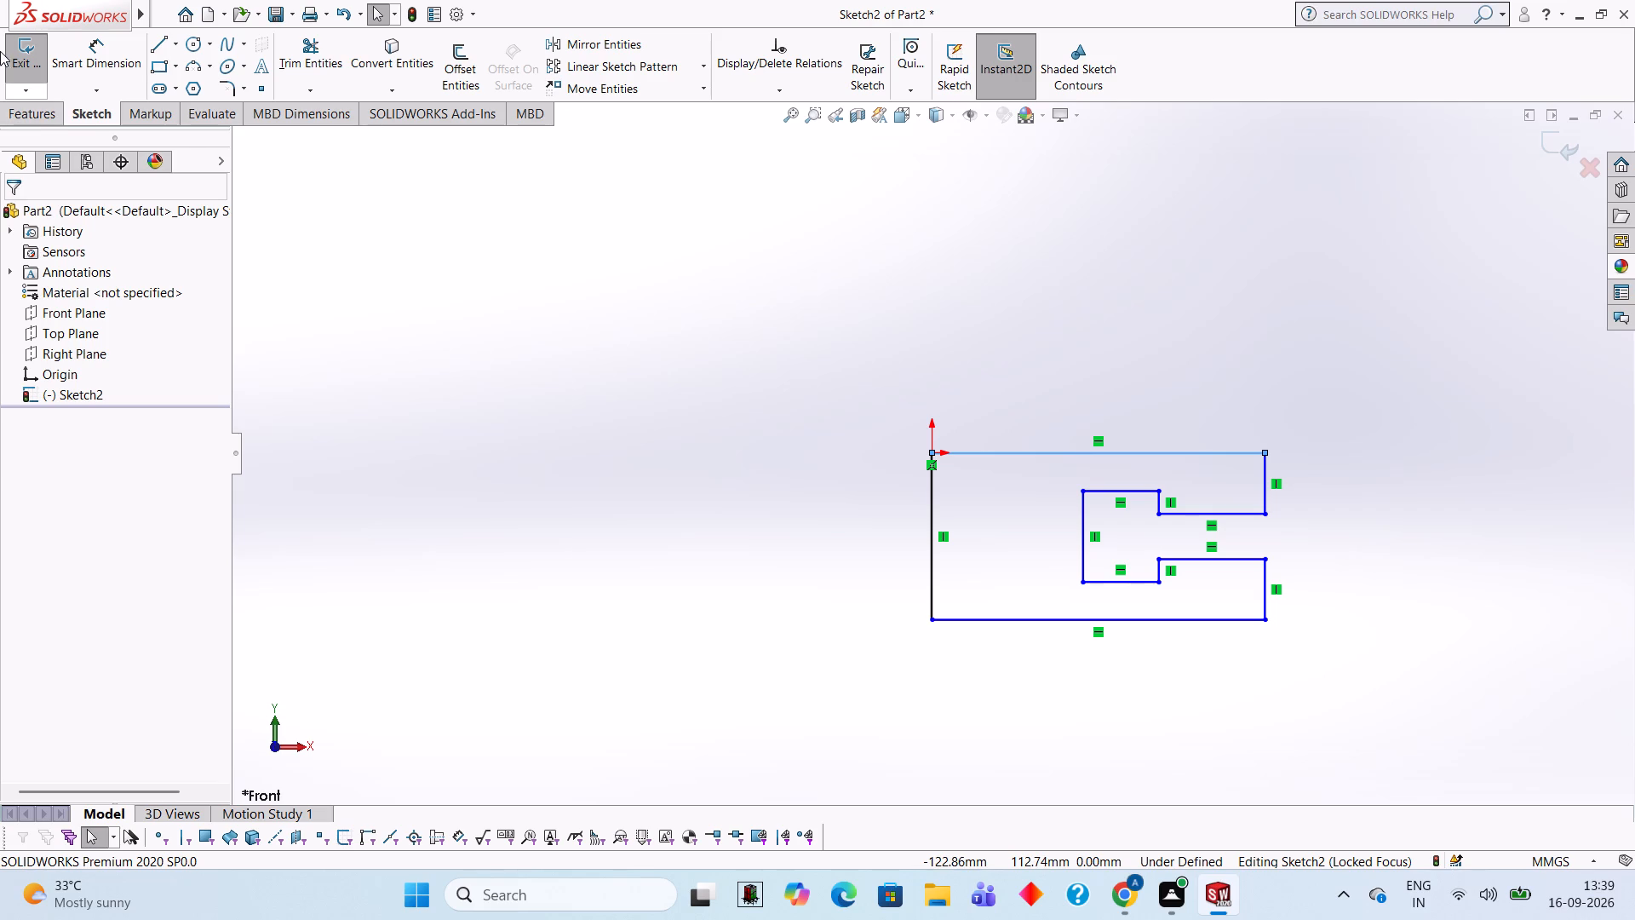
# Extrude the slotted outline as a blind boss 10 mm deep.
pyautogui.click(55, 104)
pyautogui.click(58, 49)
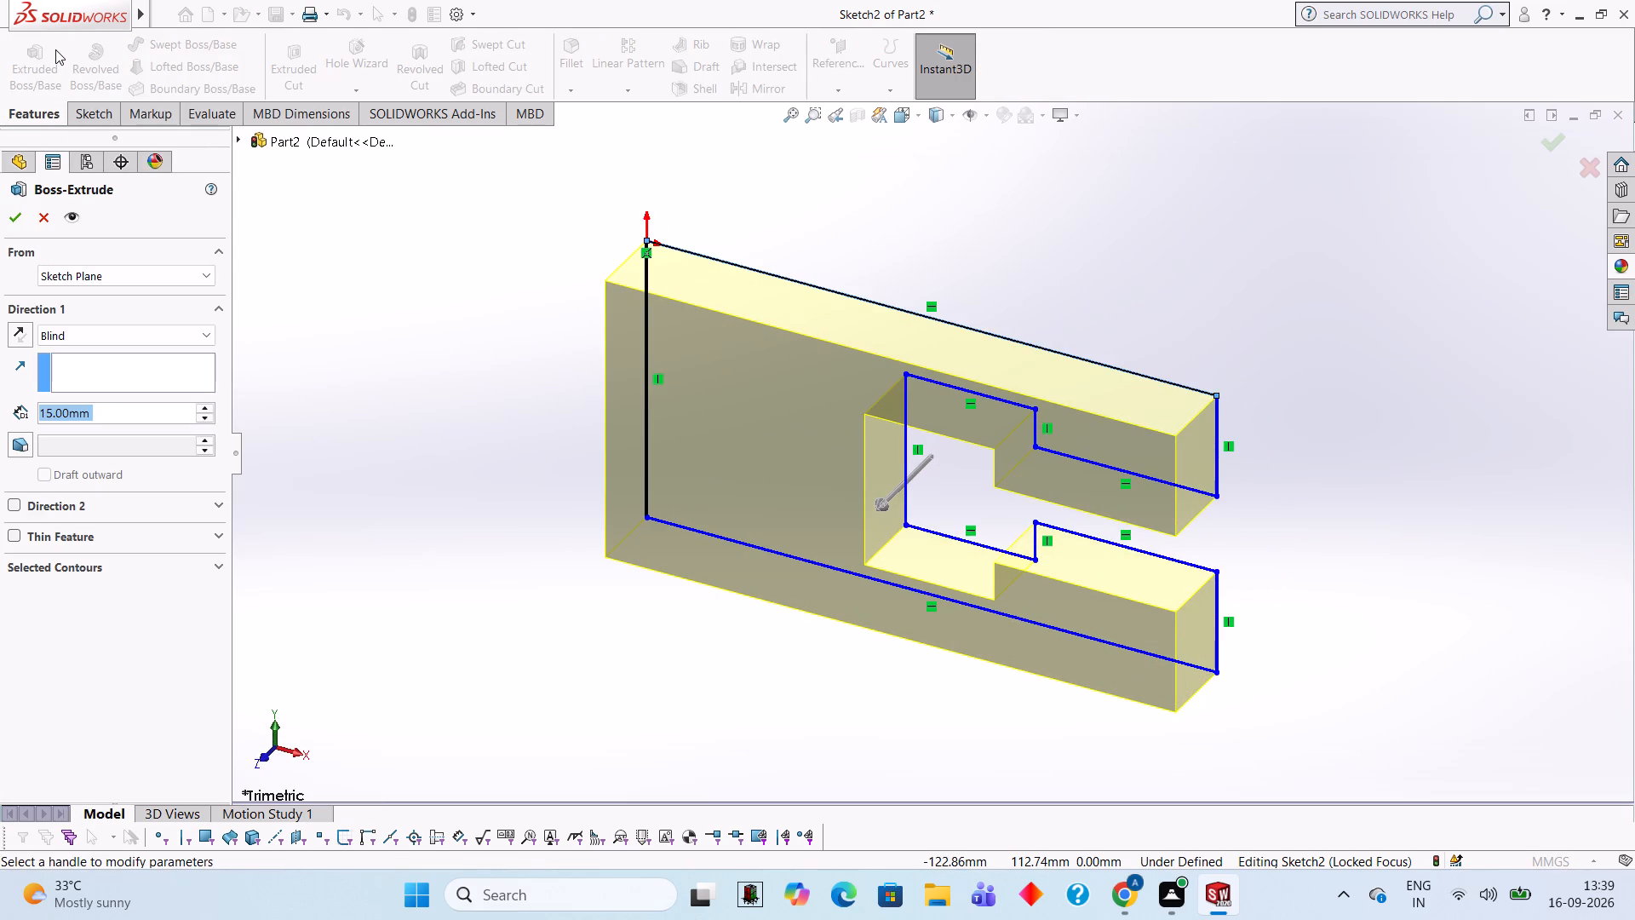
pyautogui.write('10')
pyautogui.press('Return')
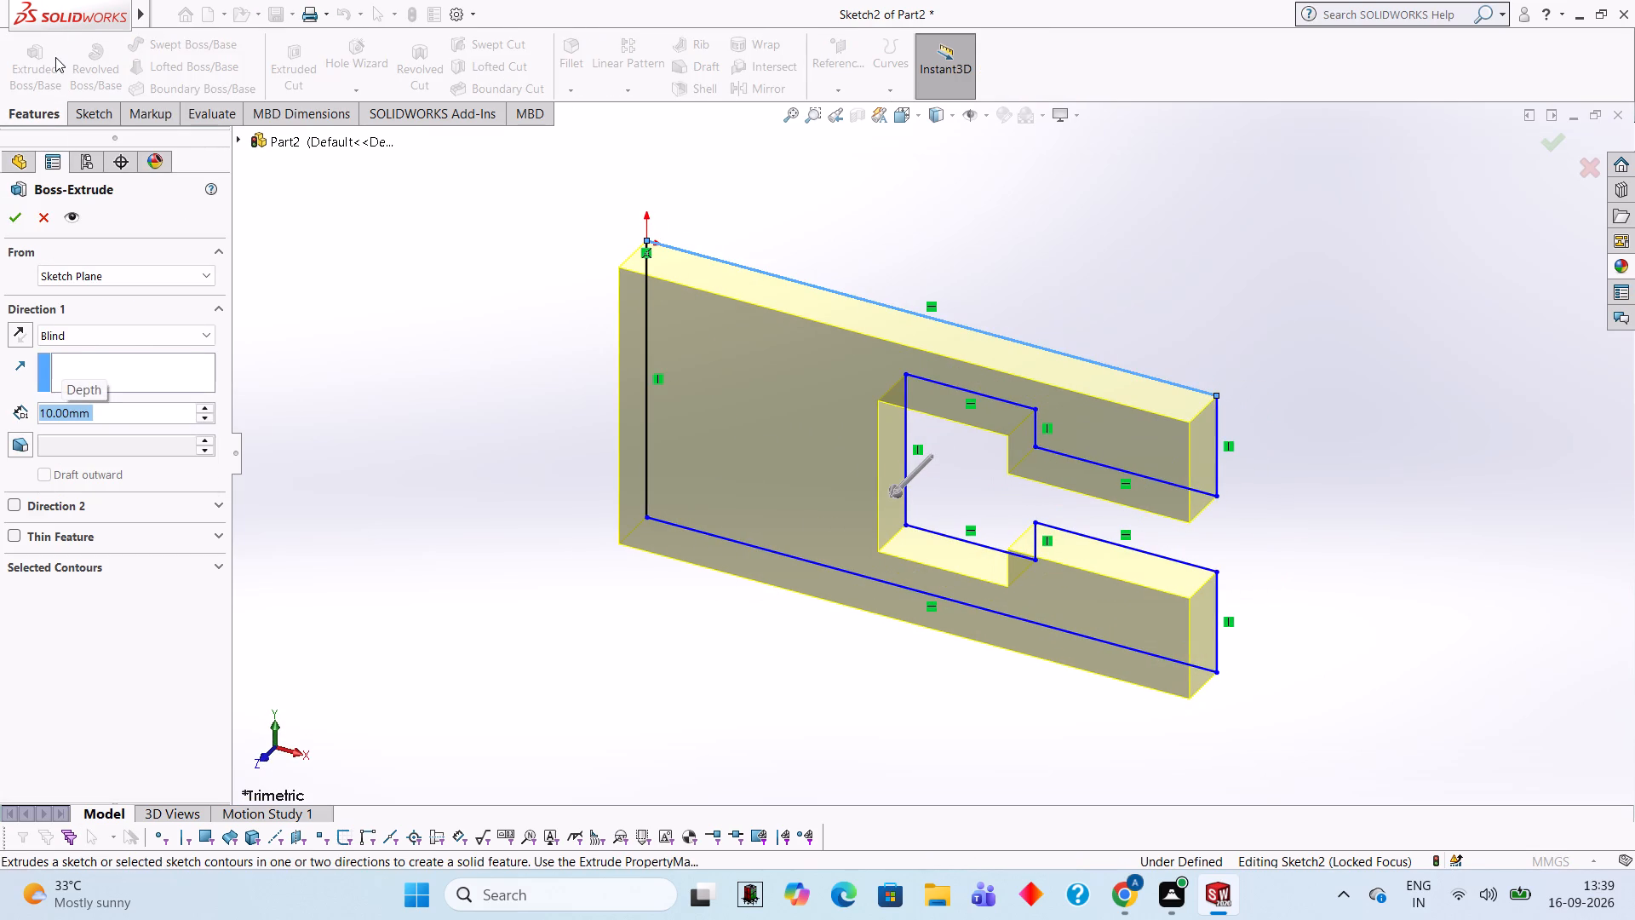
pyautogui.click(10, 202)
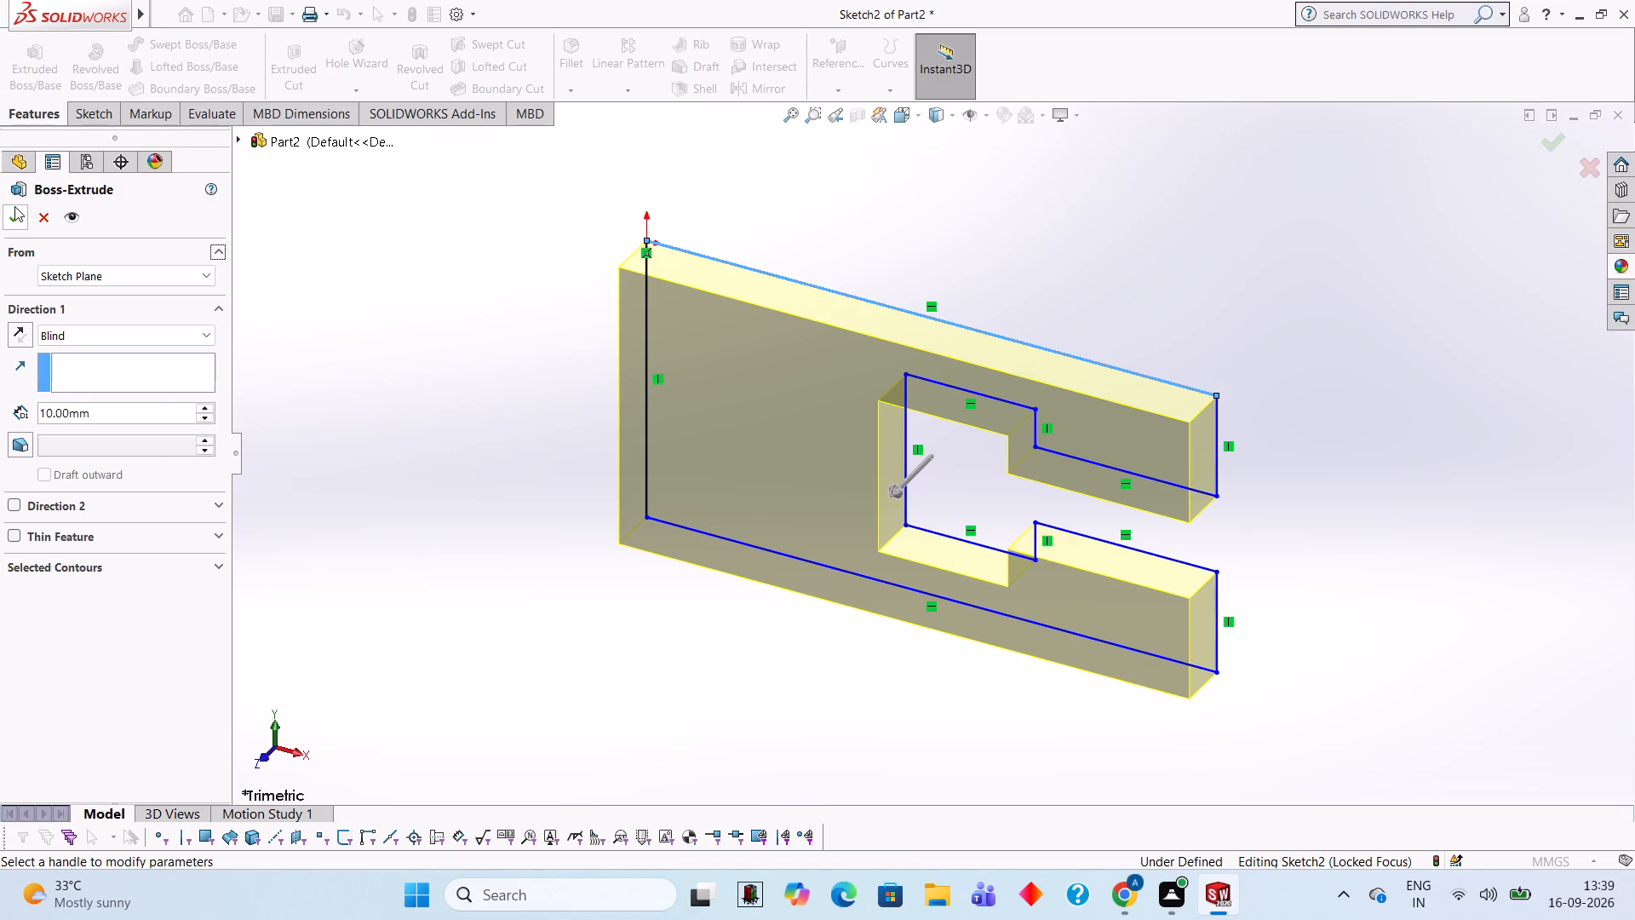
pyautogui.click(15, 206)
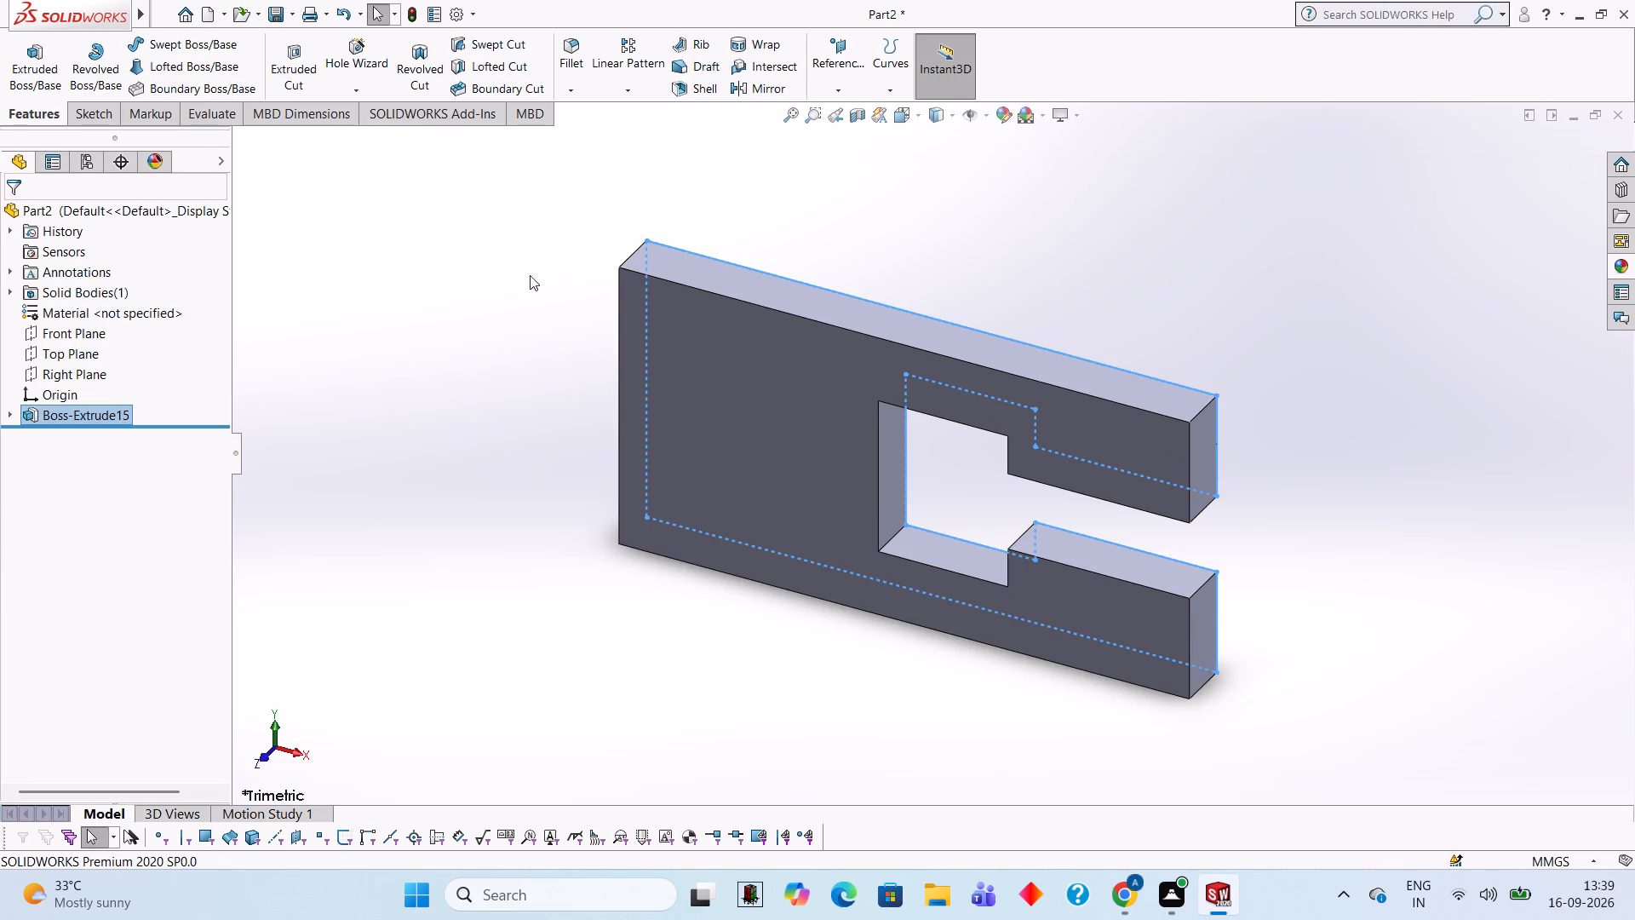
# On the plate's front face, sketch a full-height corner rectangle about 27 mm wide from the origin to the bottom edge.
pyautogui.click(795, 362)
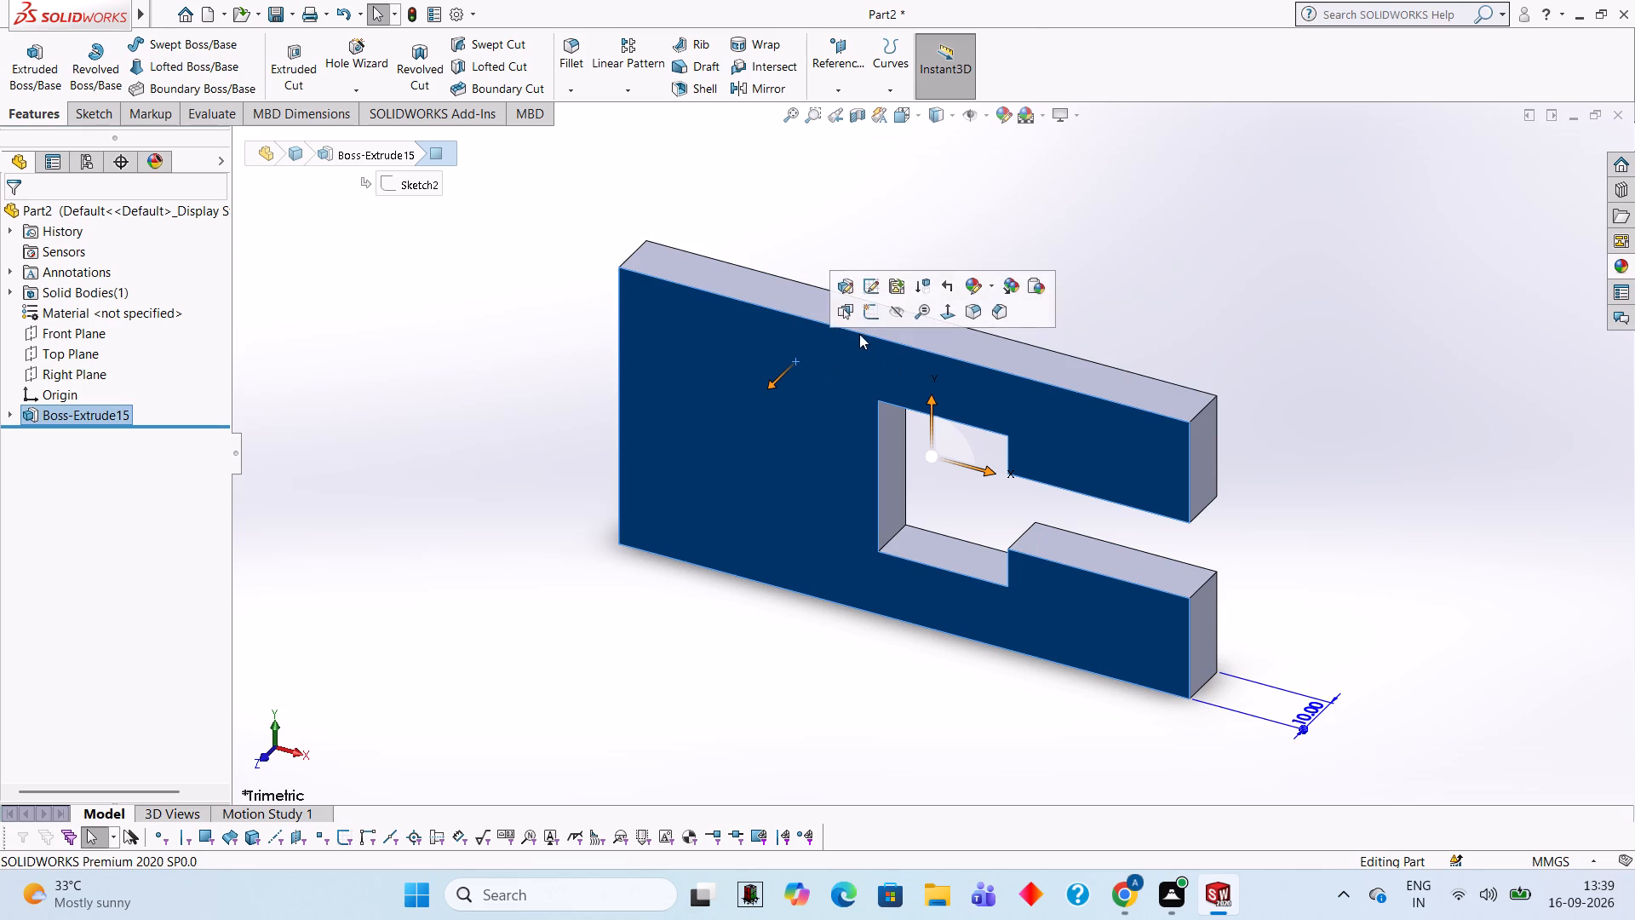
pyautogui.doubleClick(865, 302)
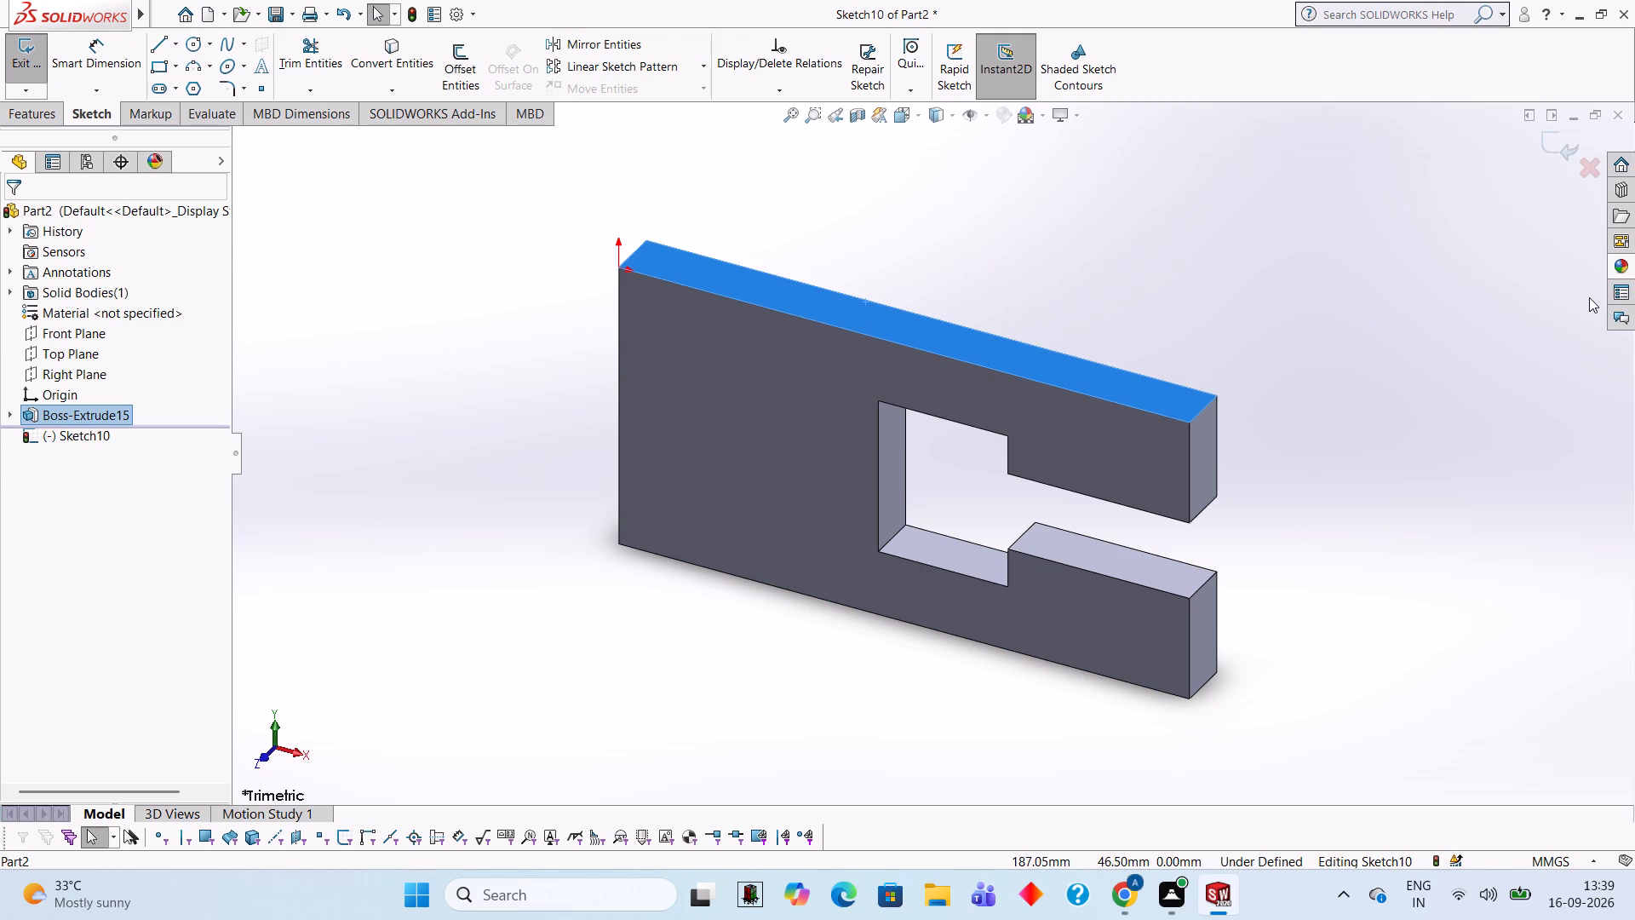
pyautogui.press('Escape')
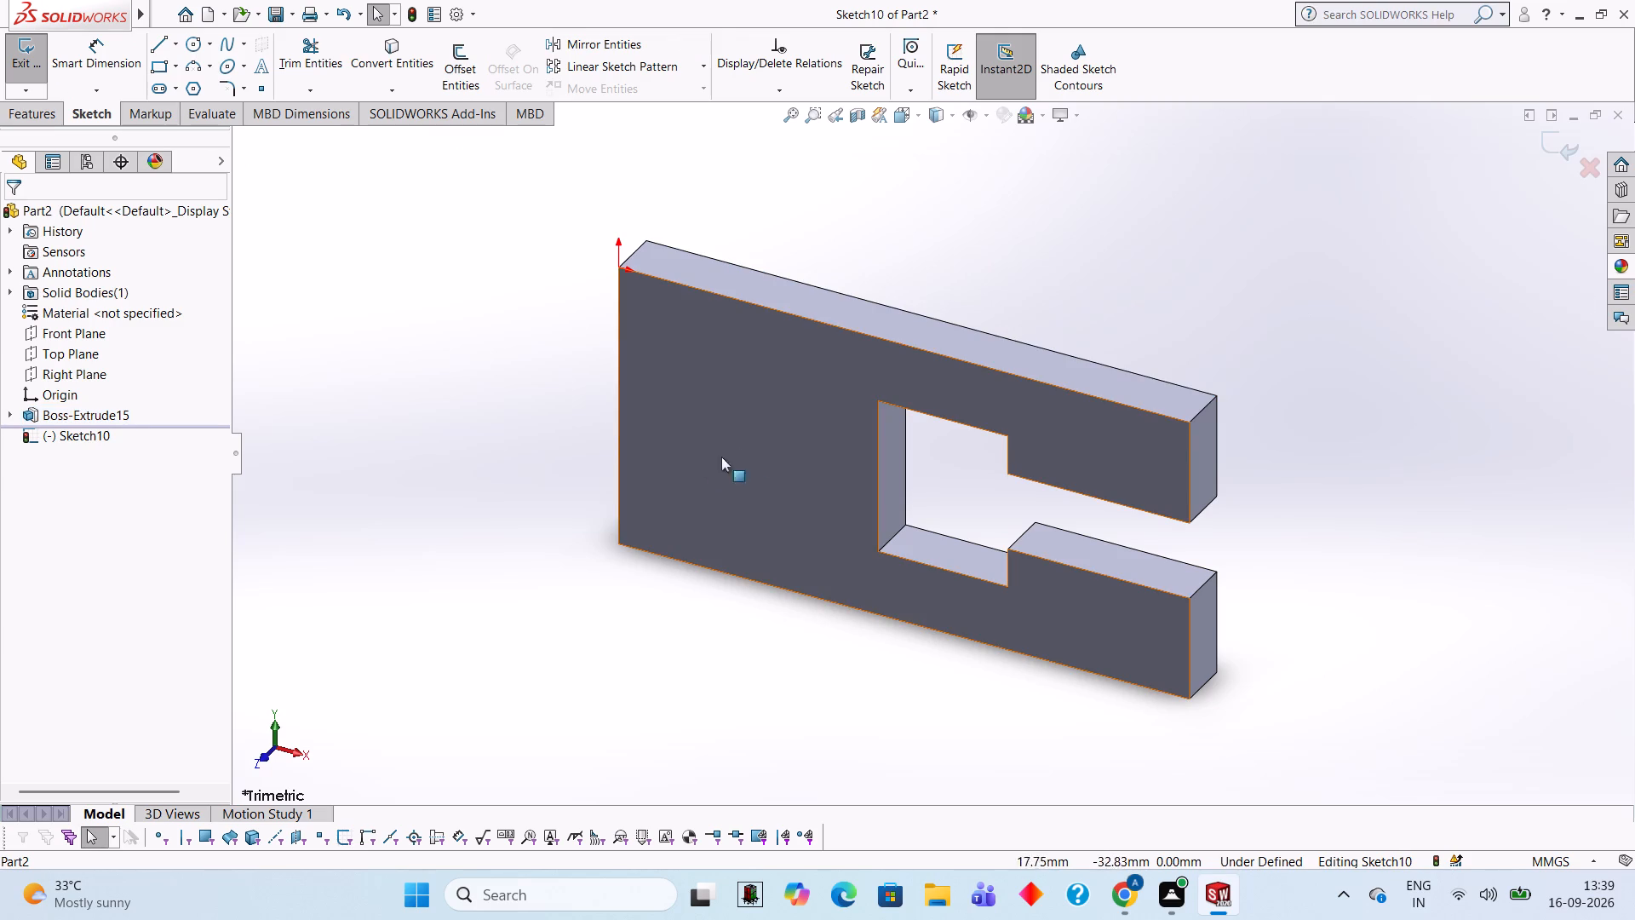
pyautogui.click(742, 451)
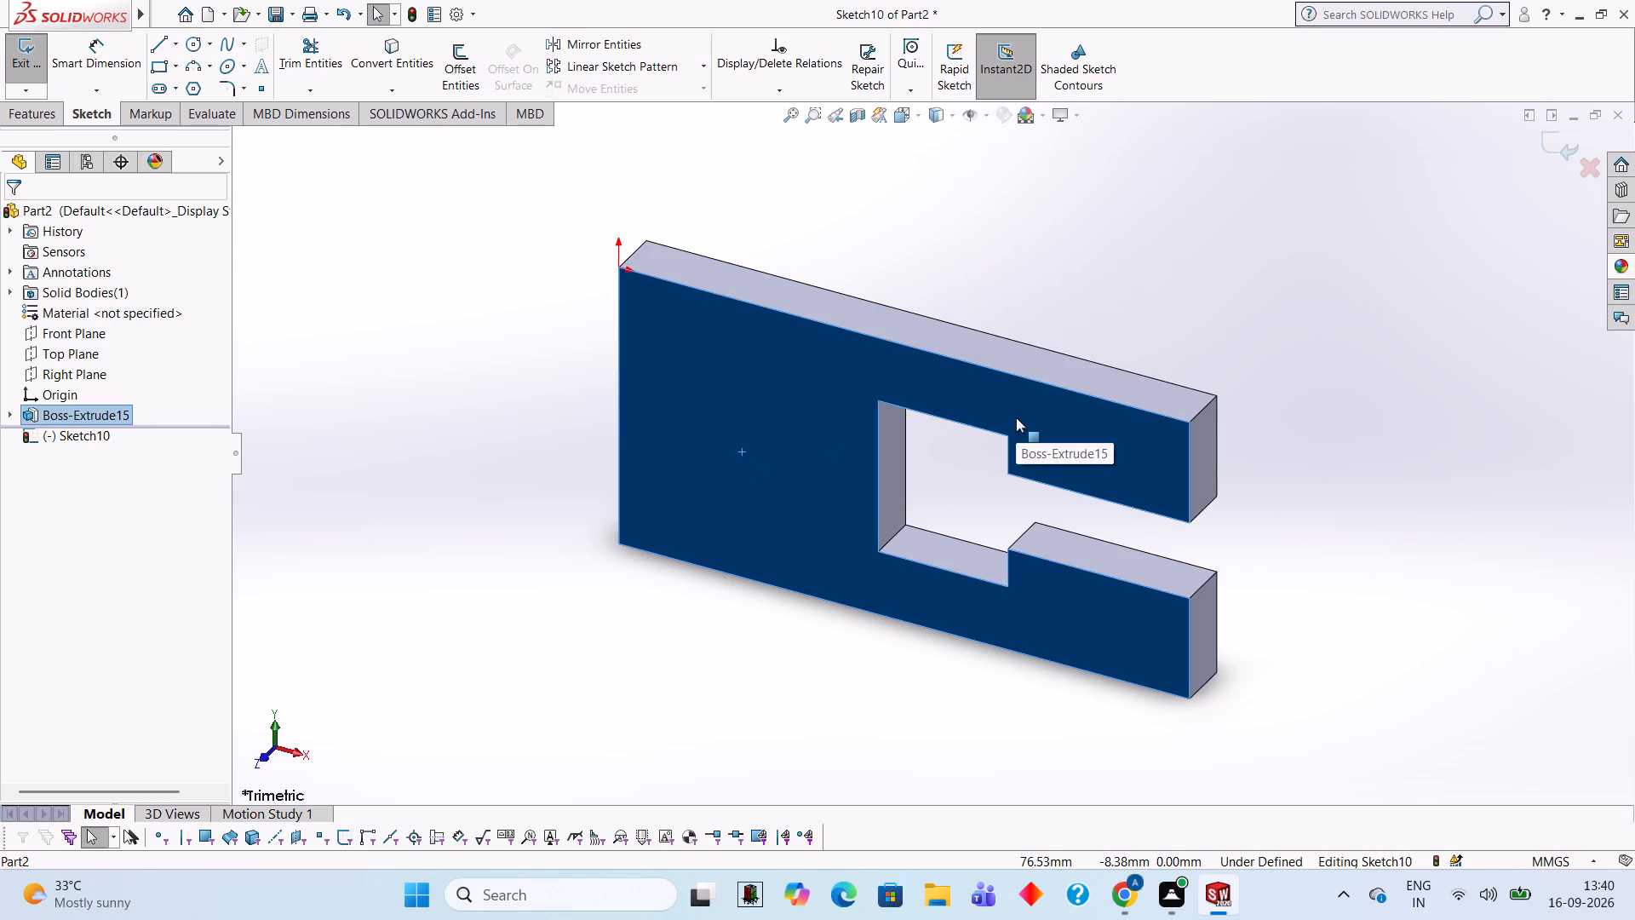
pyautogui.hotkey('ctrl', '8')
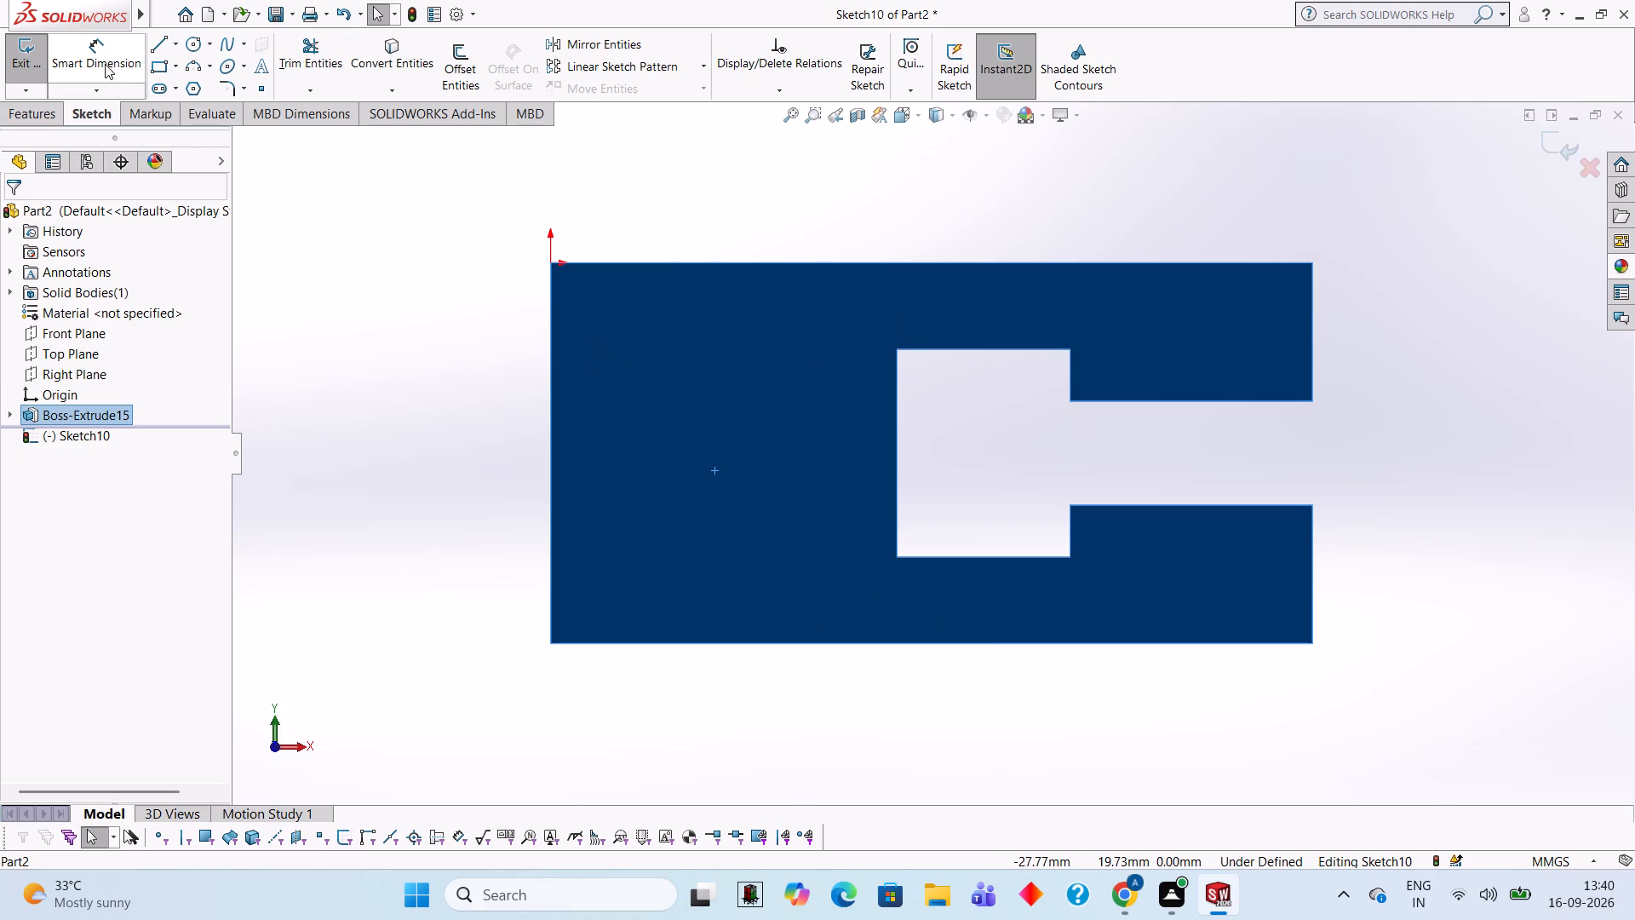
pyautogui.click(157, 64)
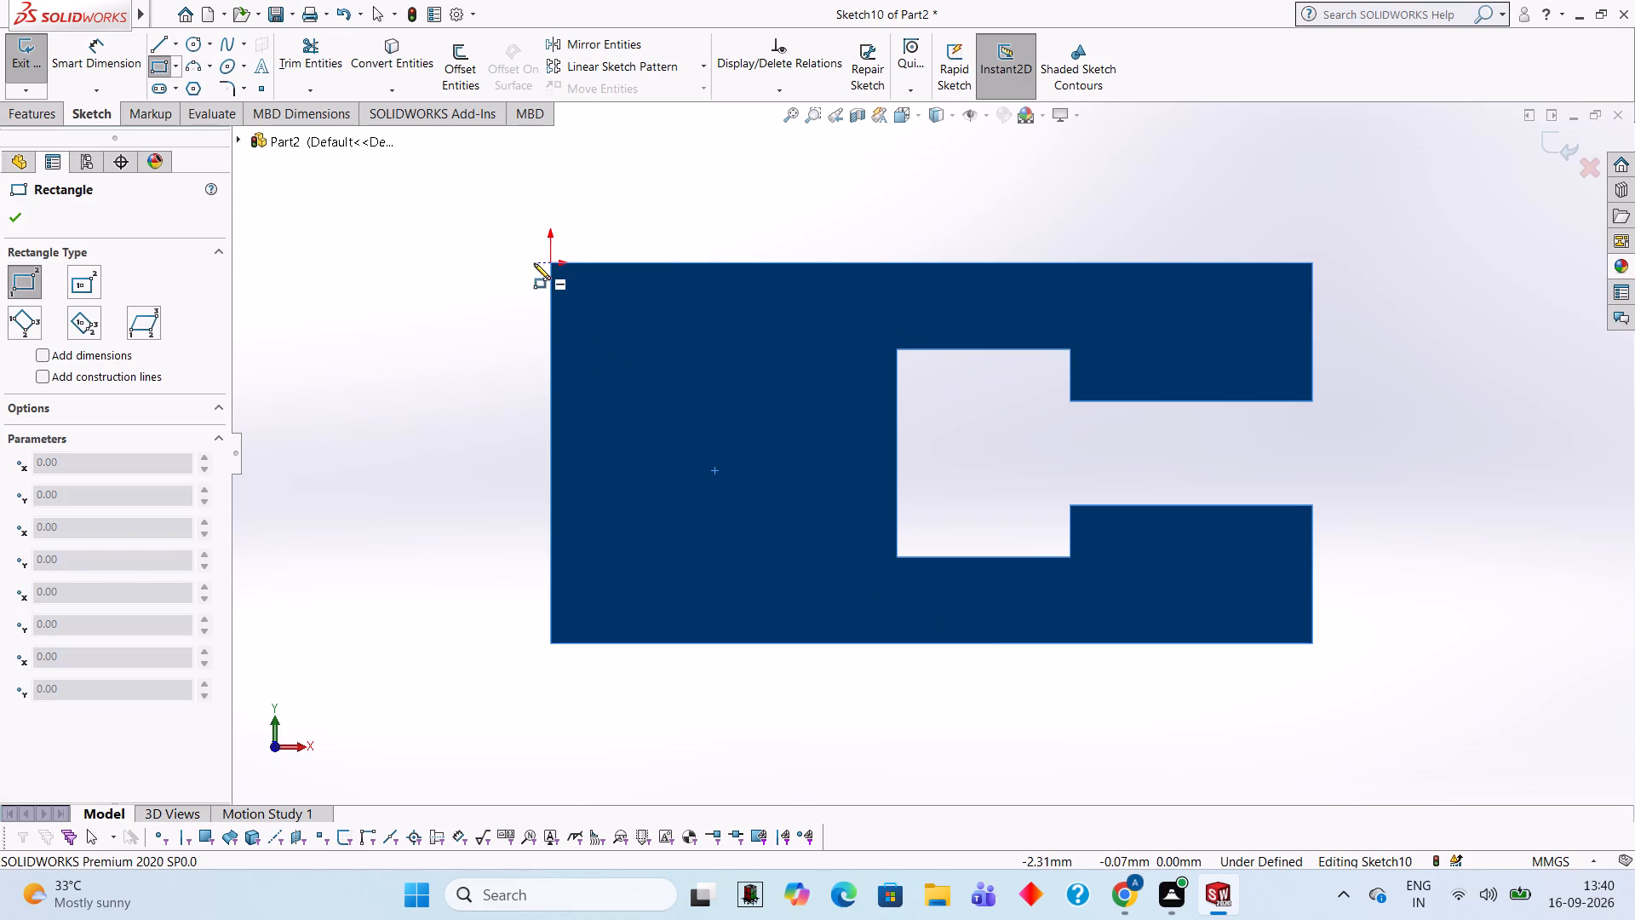
pyautogui.click(550, 262)
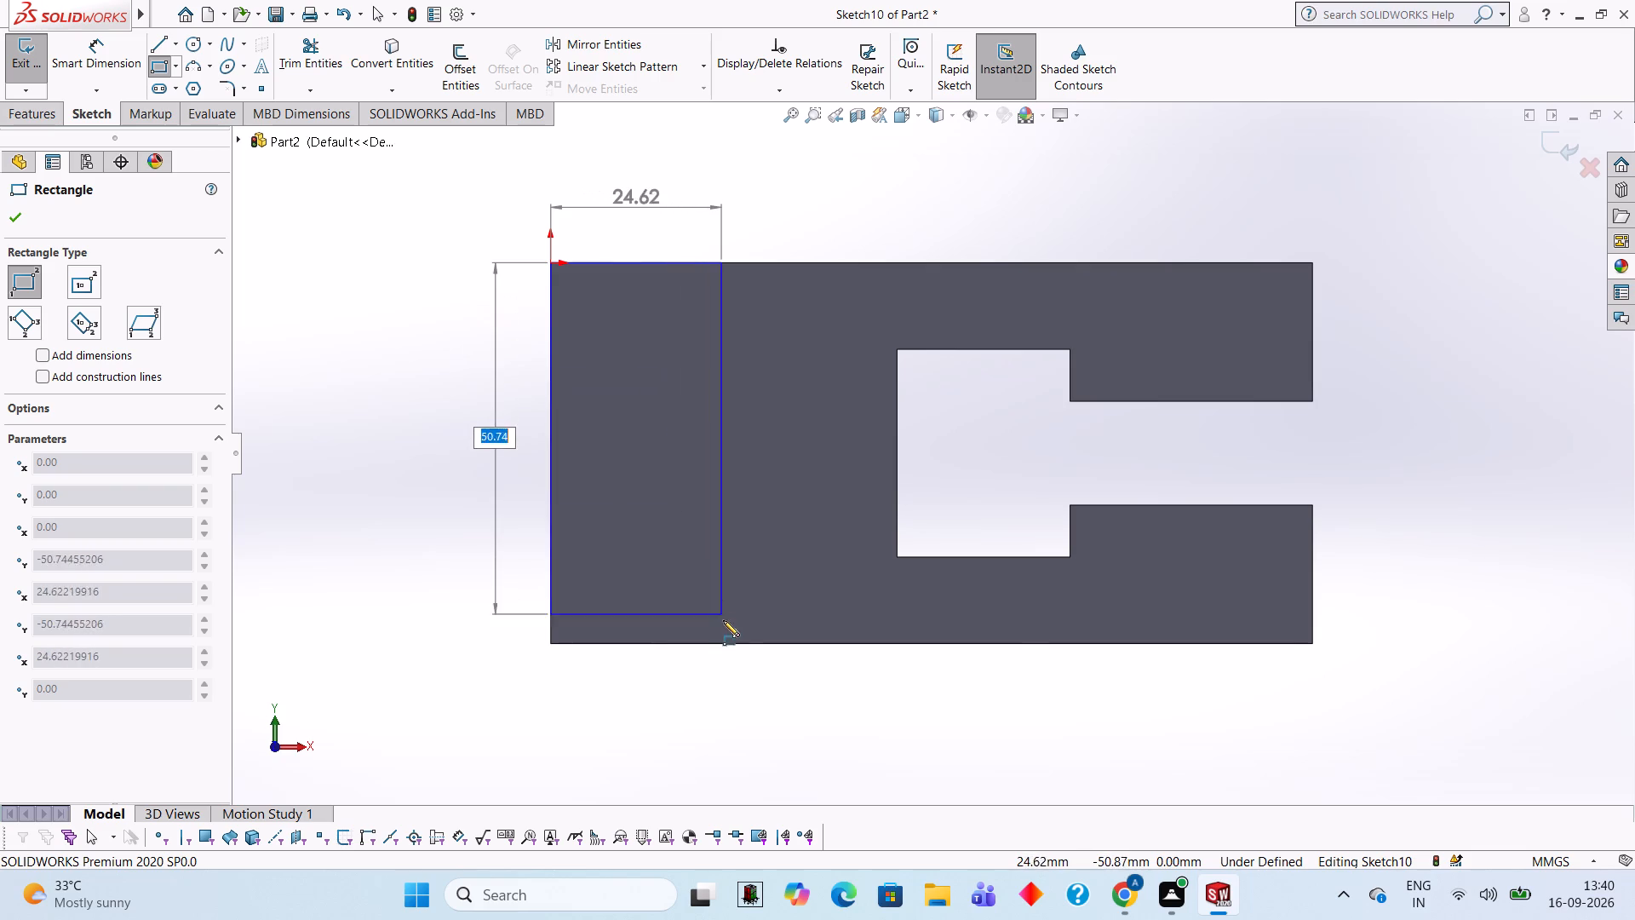
pyautogui.click(739, 644)
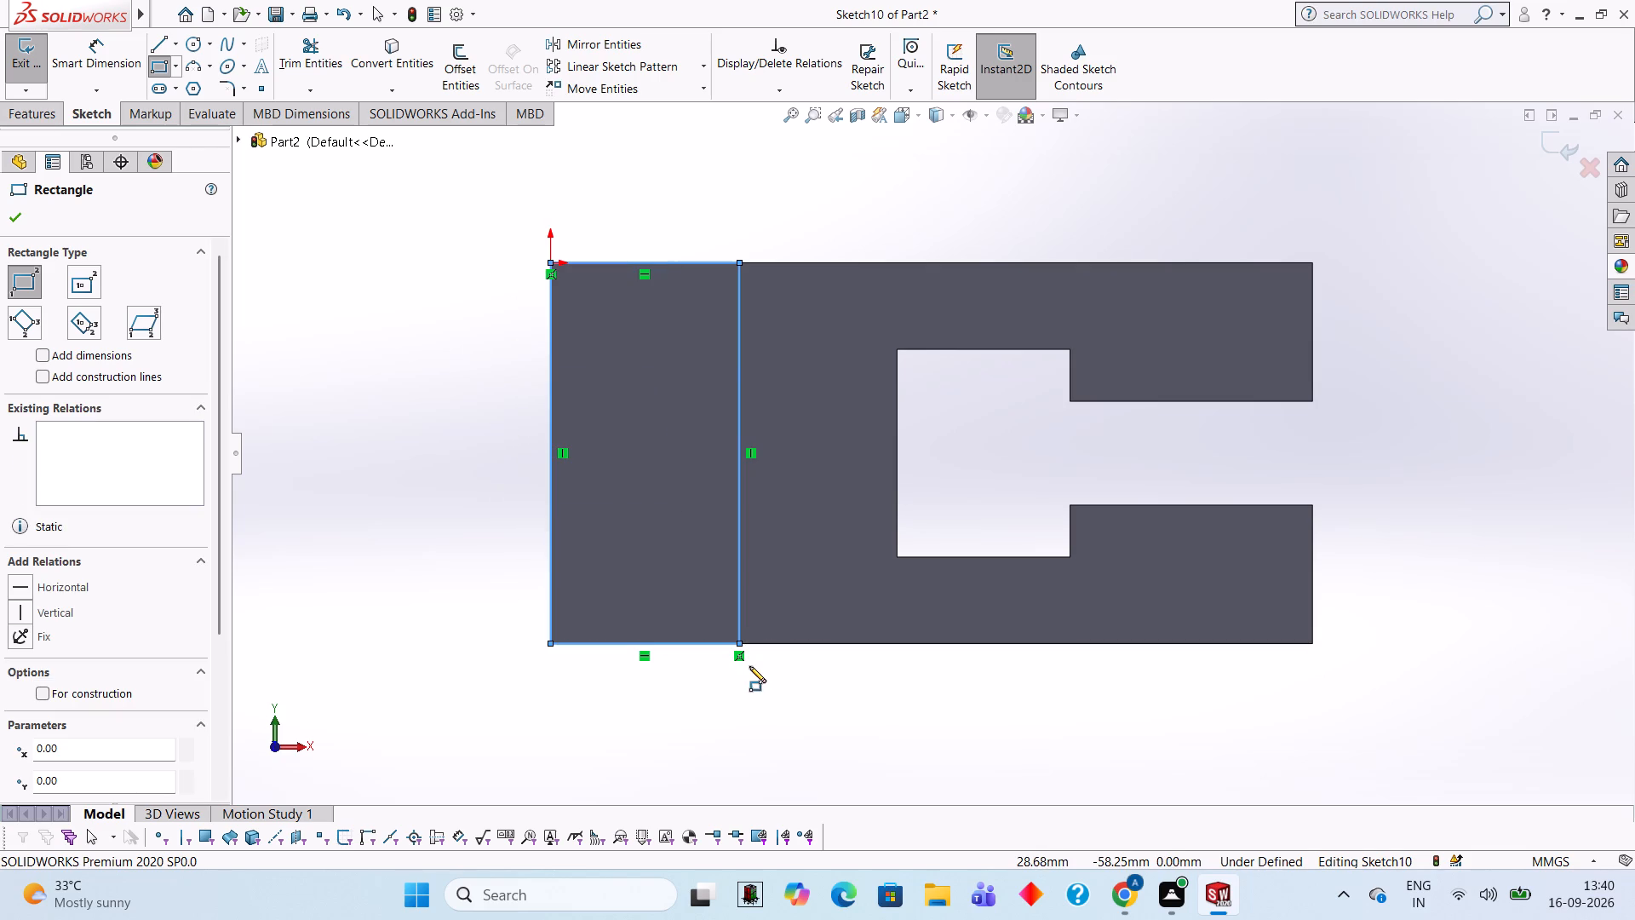
pyautogui.press('Escape')
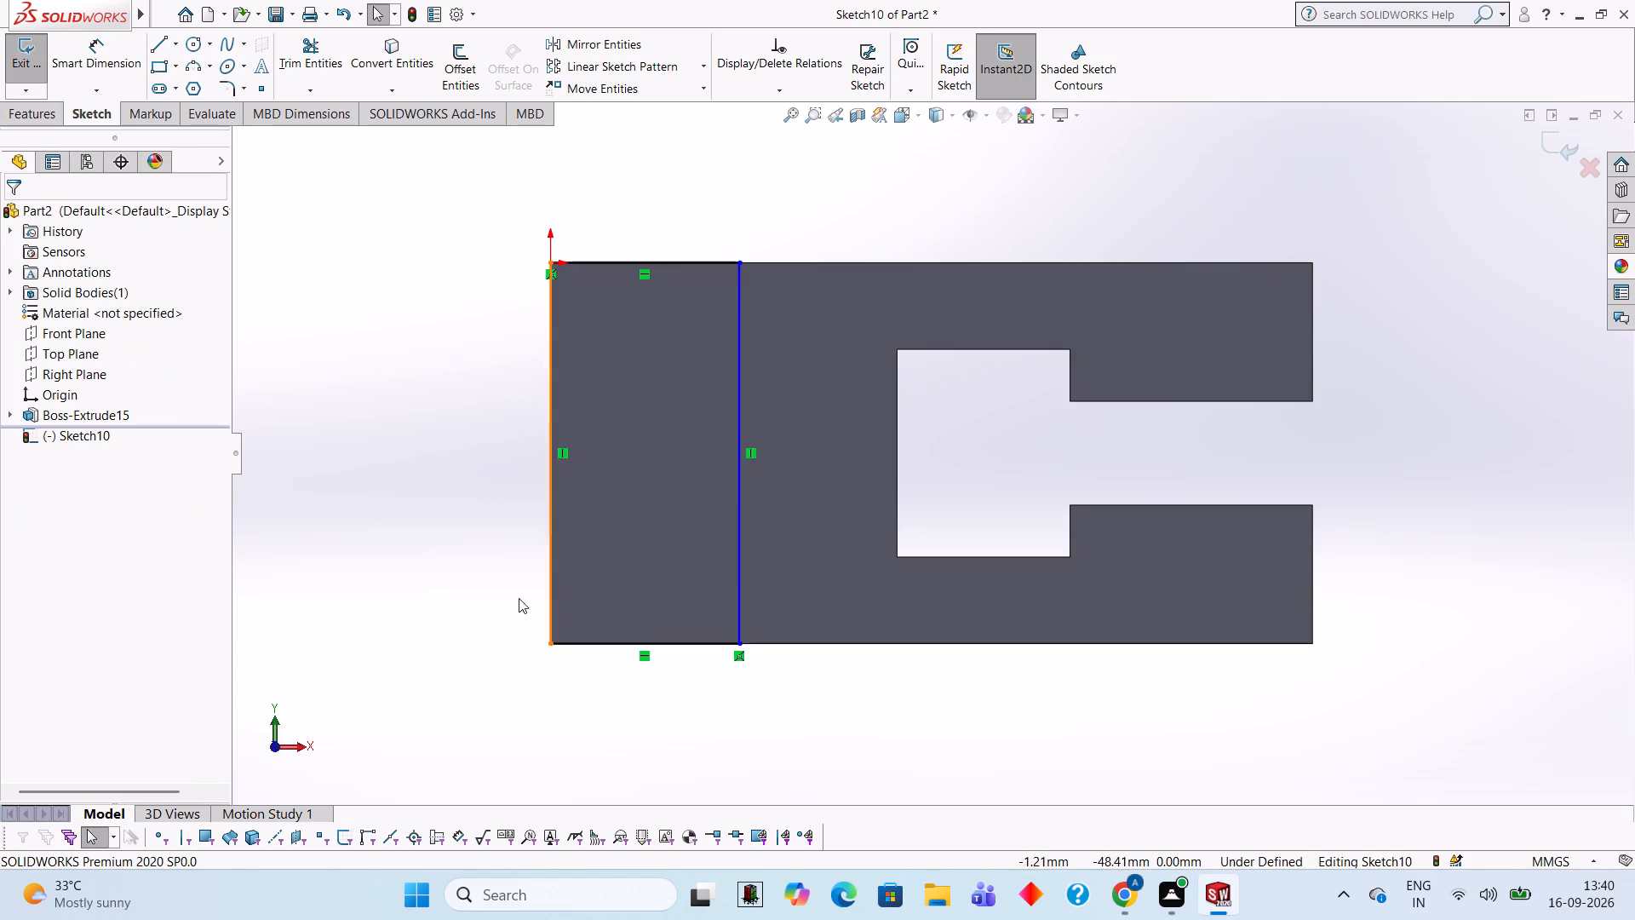
# Dimension the rectangle's top edge to a width of 30 mm.
pyautogui.click(129, 30)
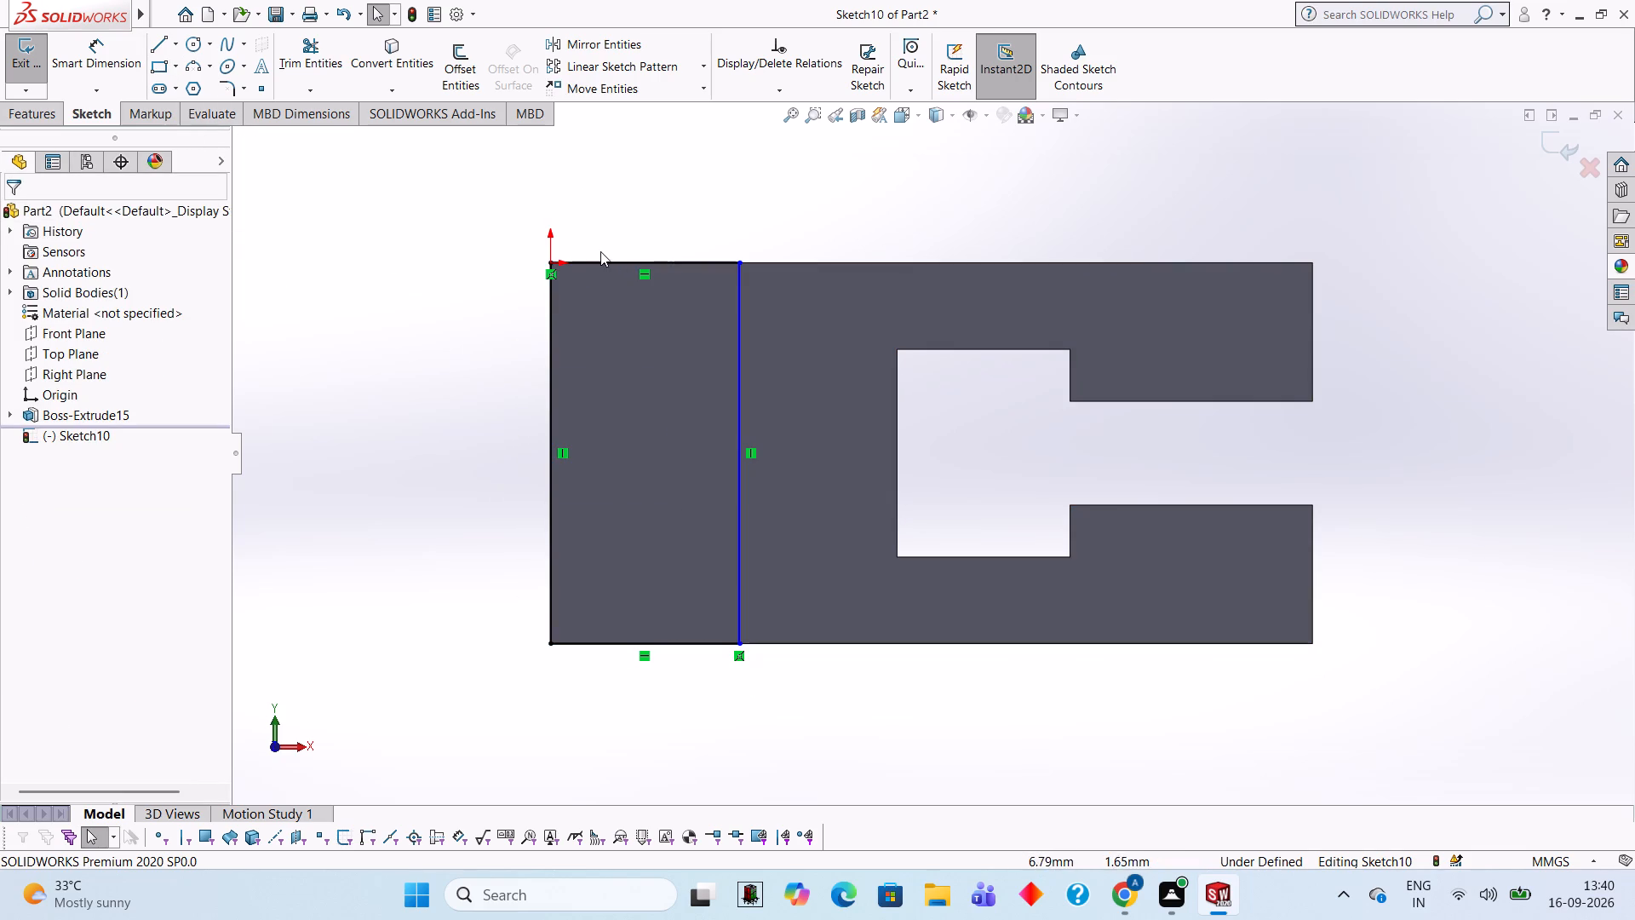
pyautogui.click(609, 264)
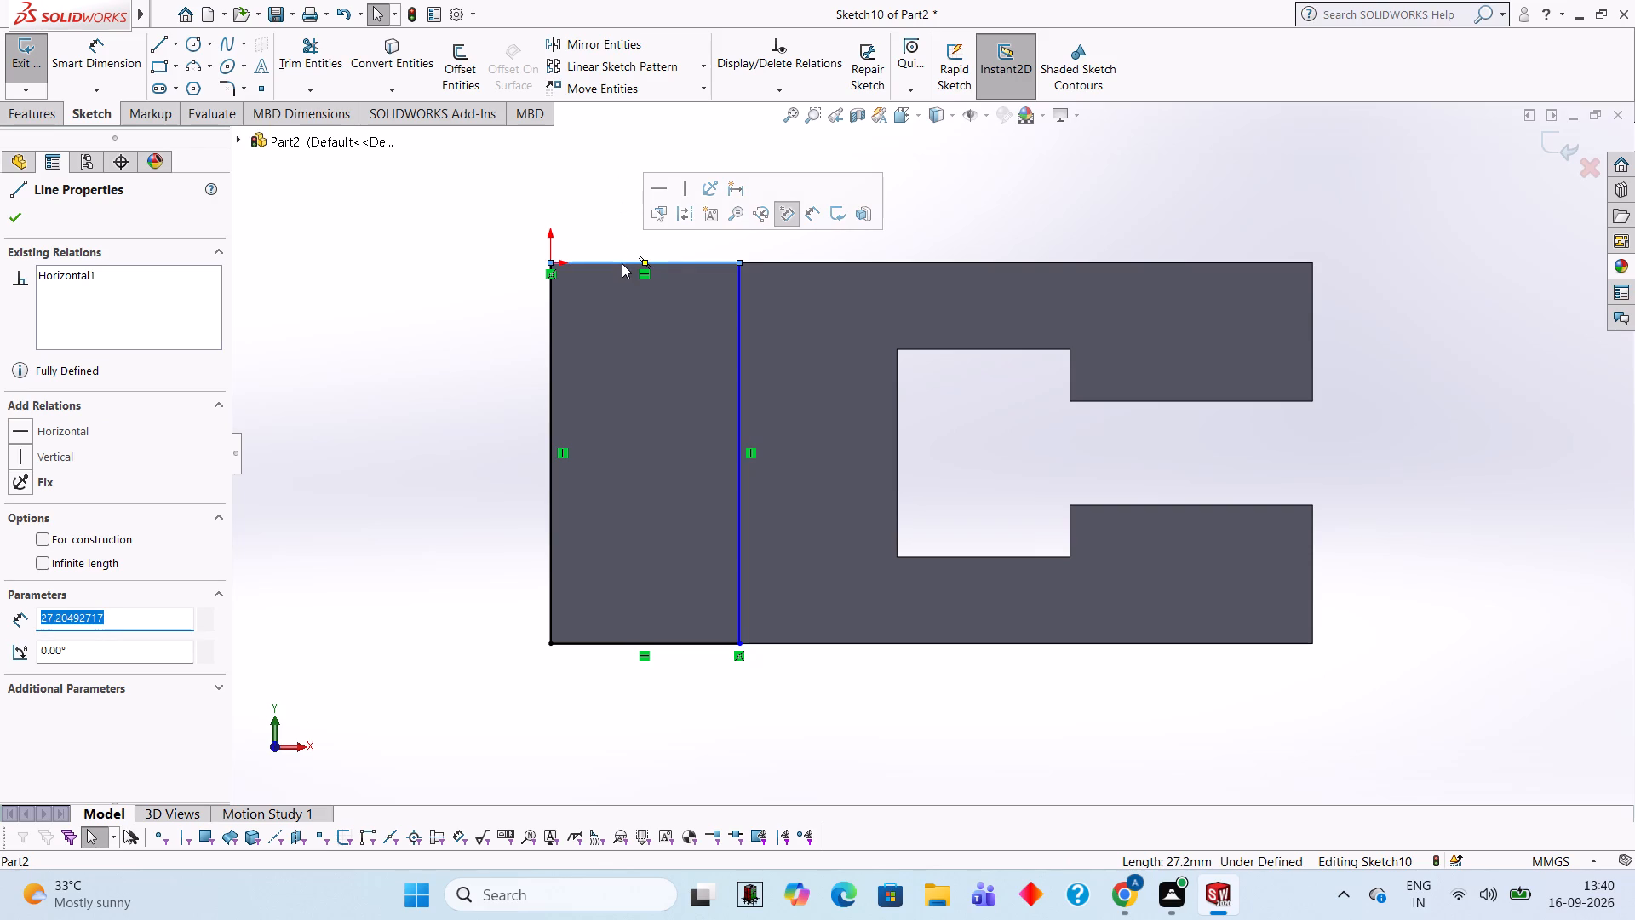
pyautogui.click(93, 54)
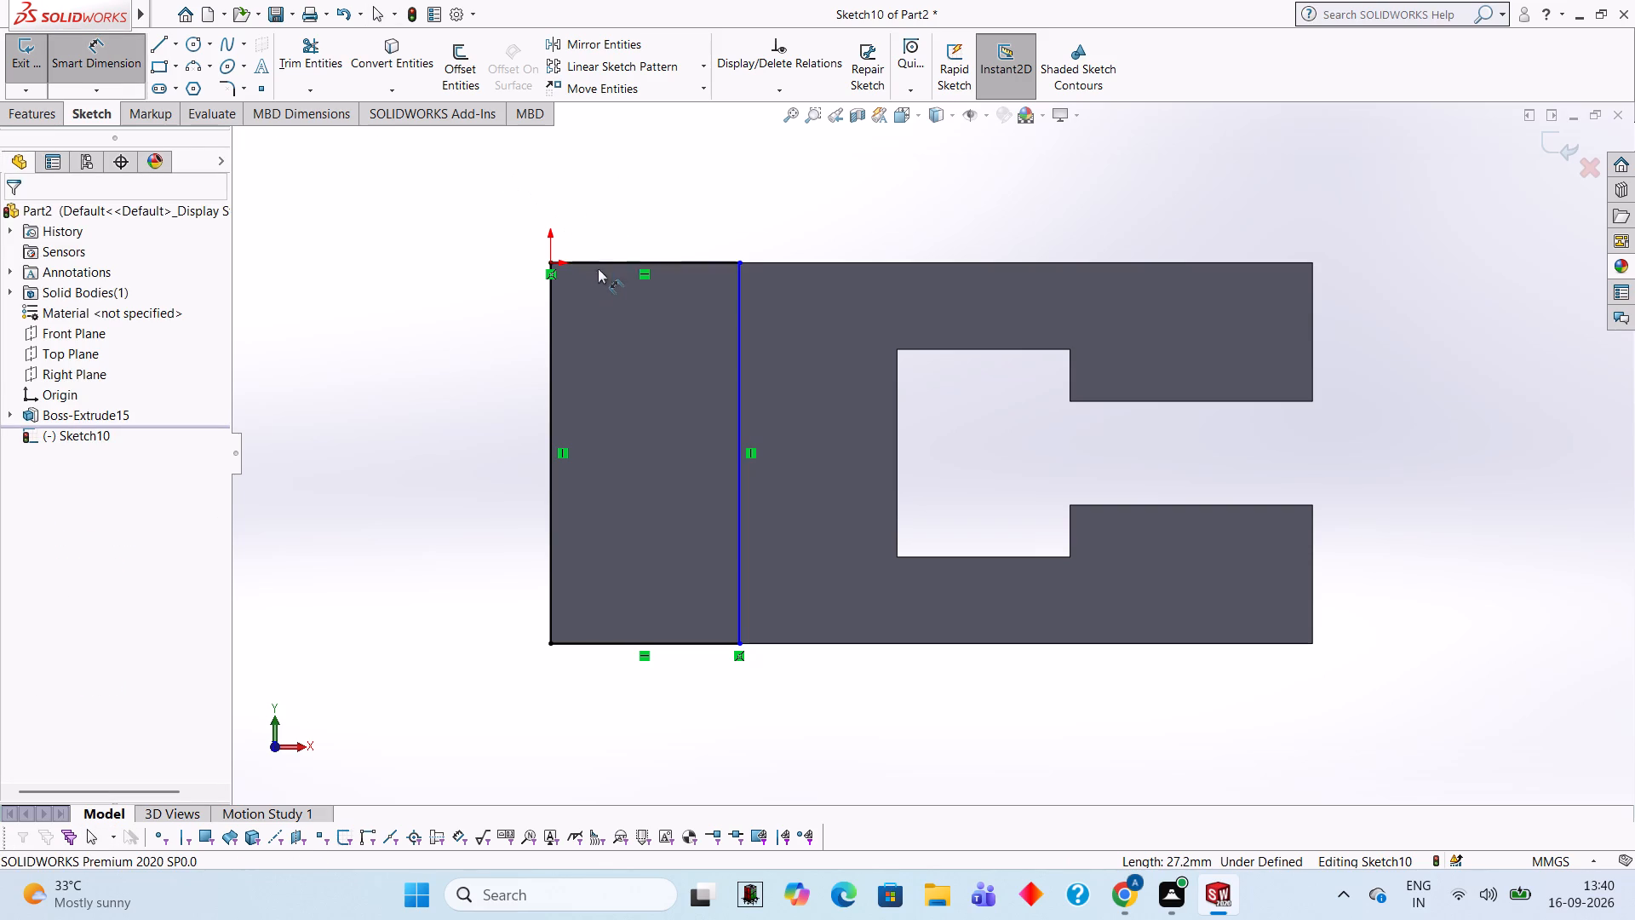
pyautogui.click(598, 262)
pyautogui.click(600, 187)
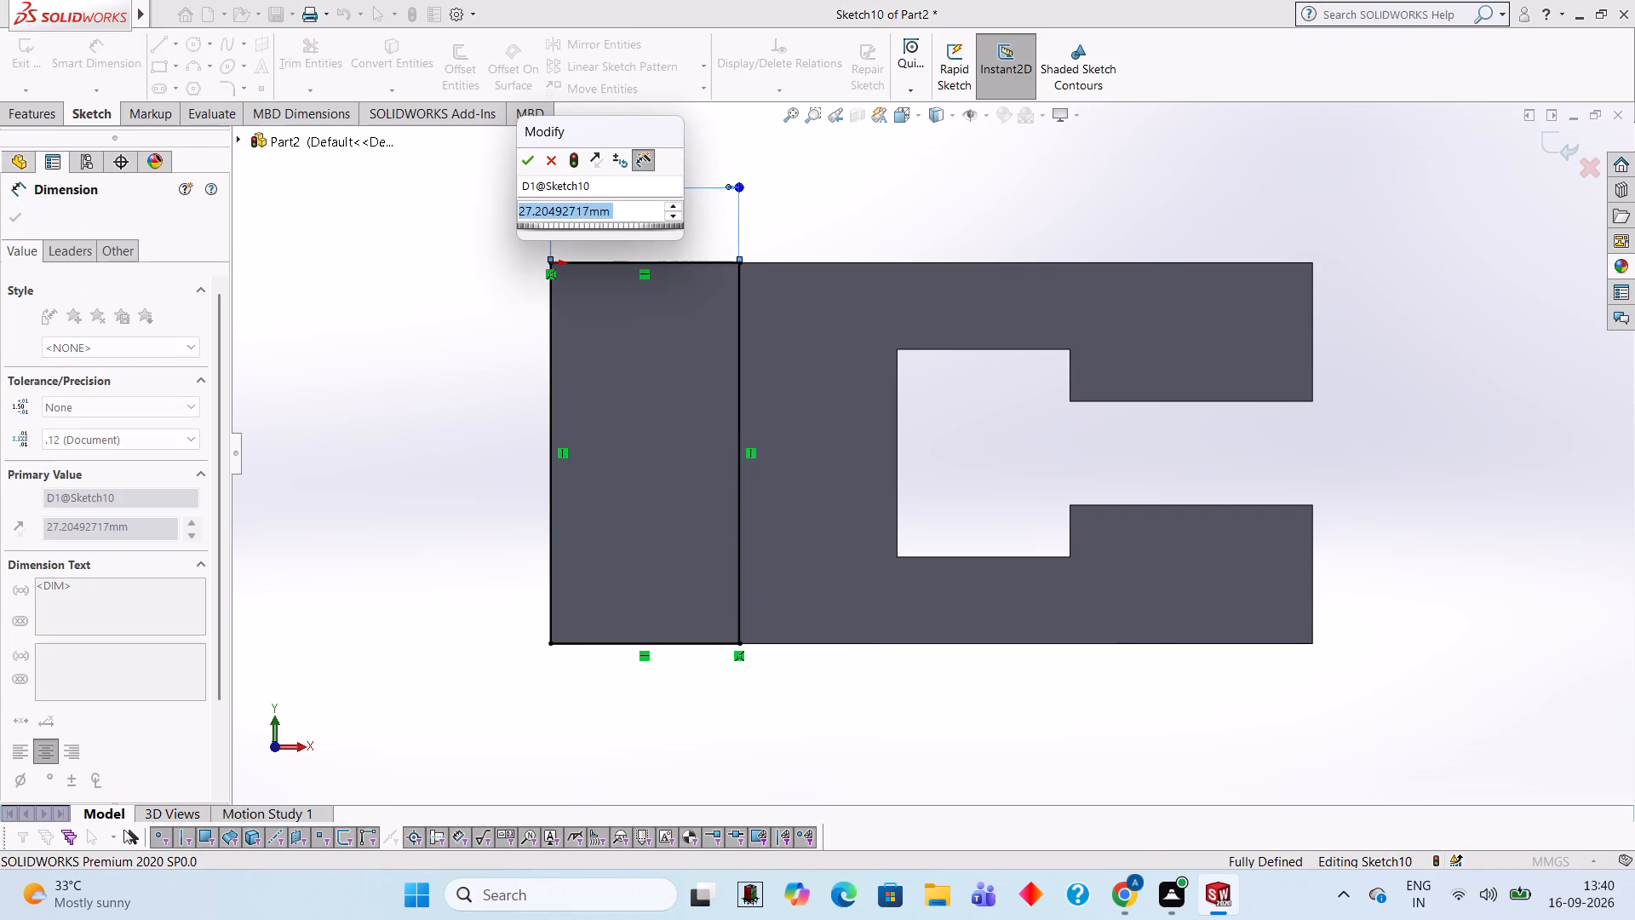
pyautogui.write('30')
pyautogui.press('Return')
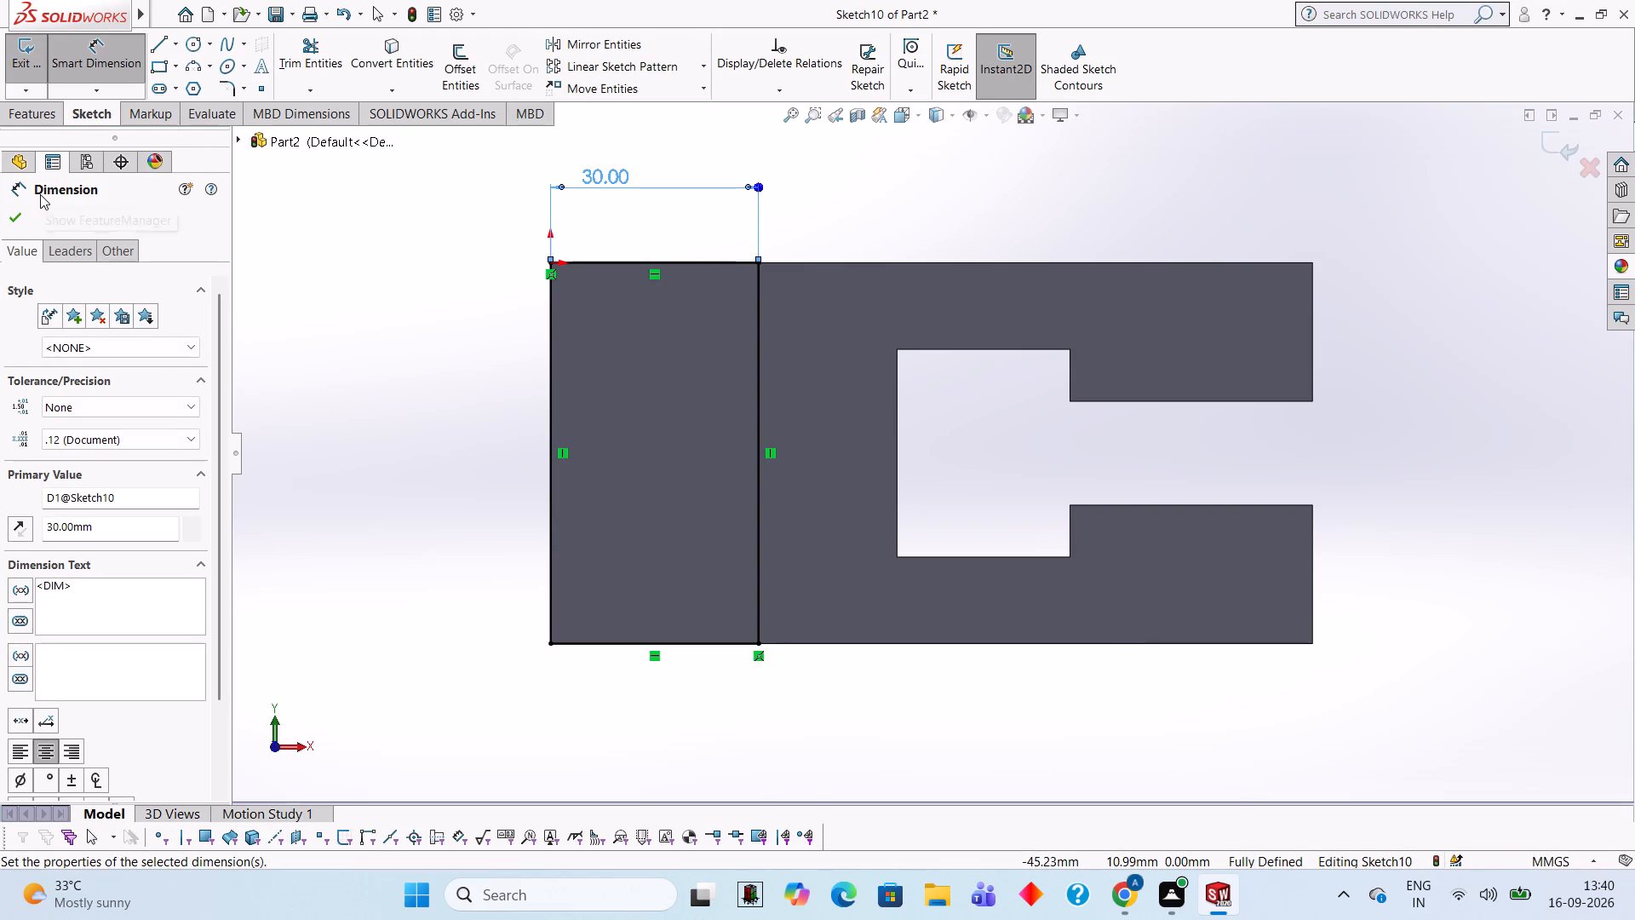
pyautogui.click(23, 213)
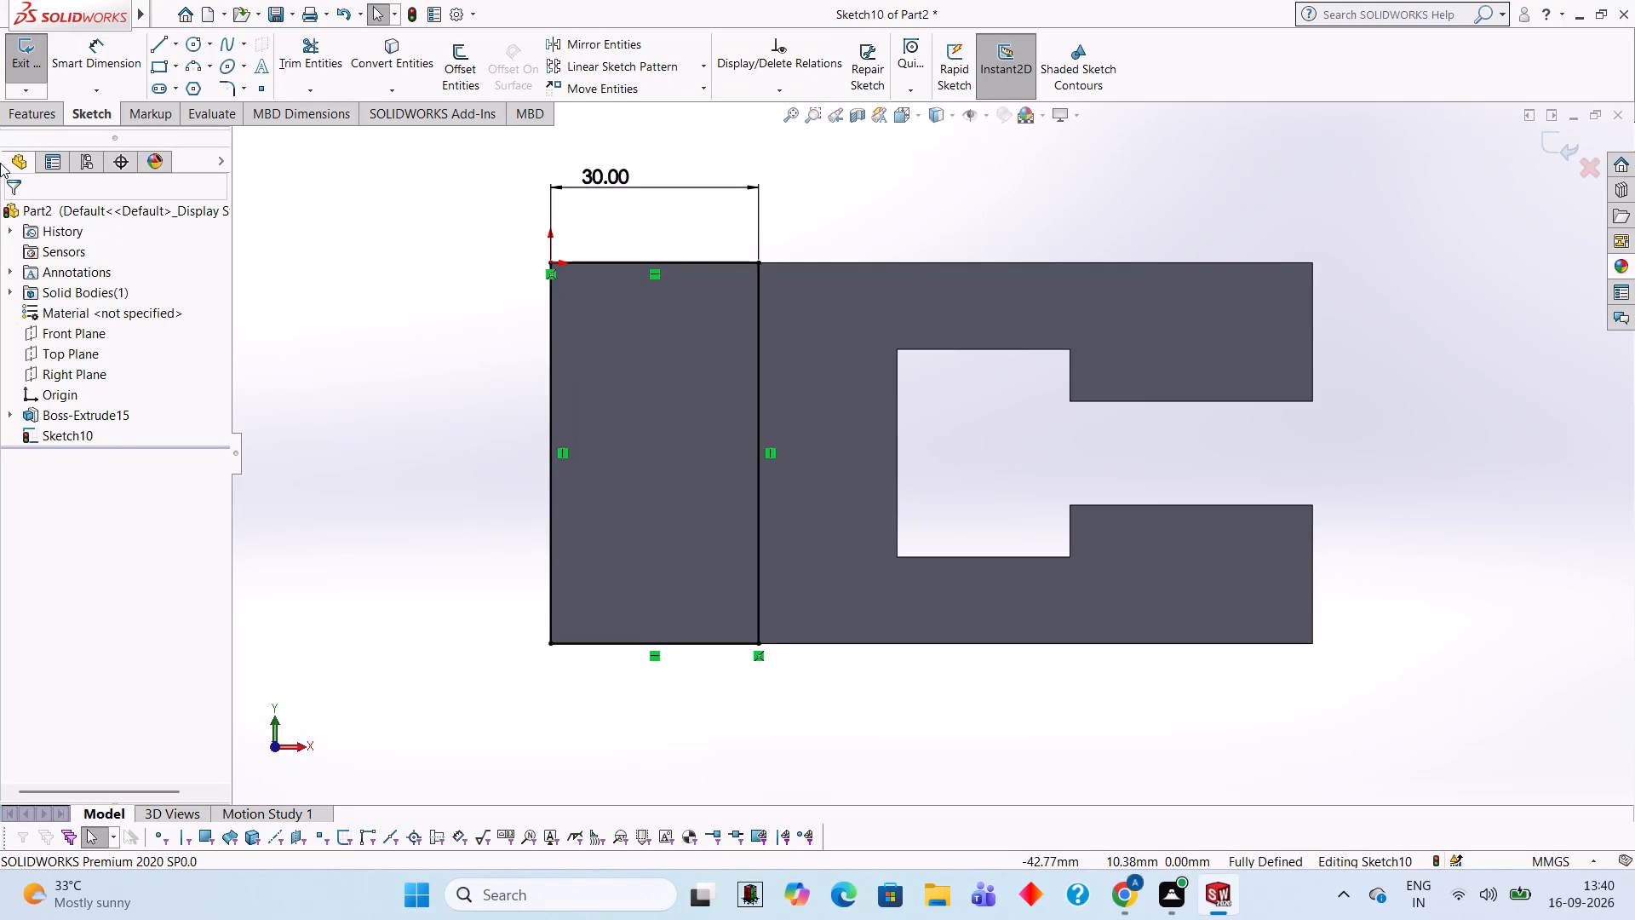
# Extrude the 30 mm wide rectangle as a blind boss 25 mm deep, merged with the plate.
pyautogui.click(43, 118)
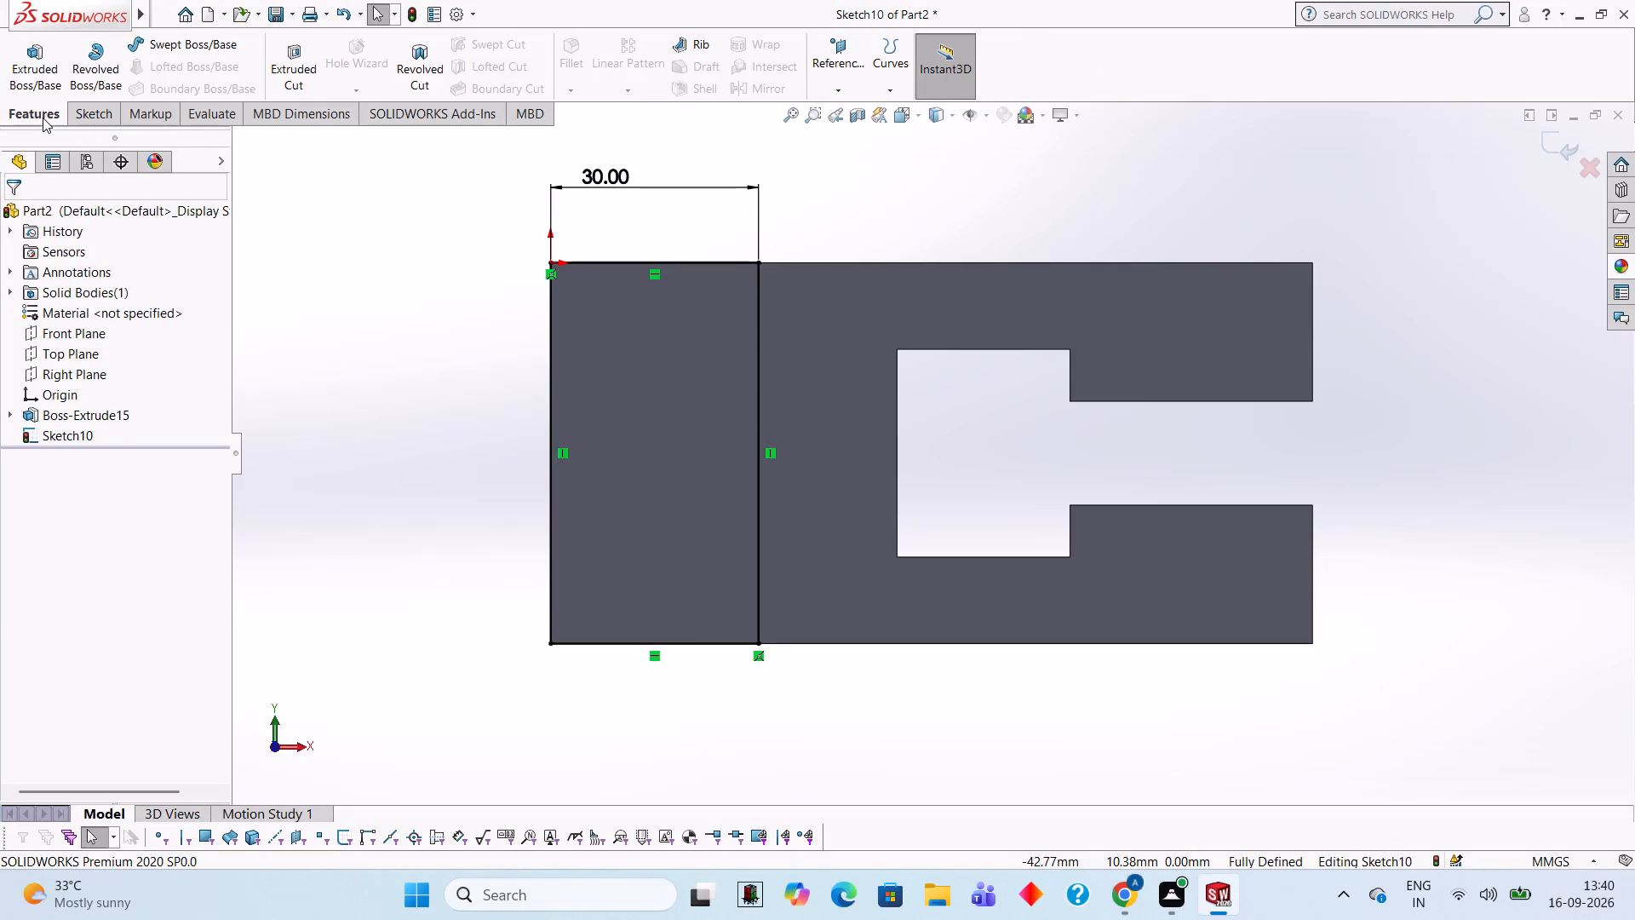
pyautogui.click(42, 85)
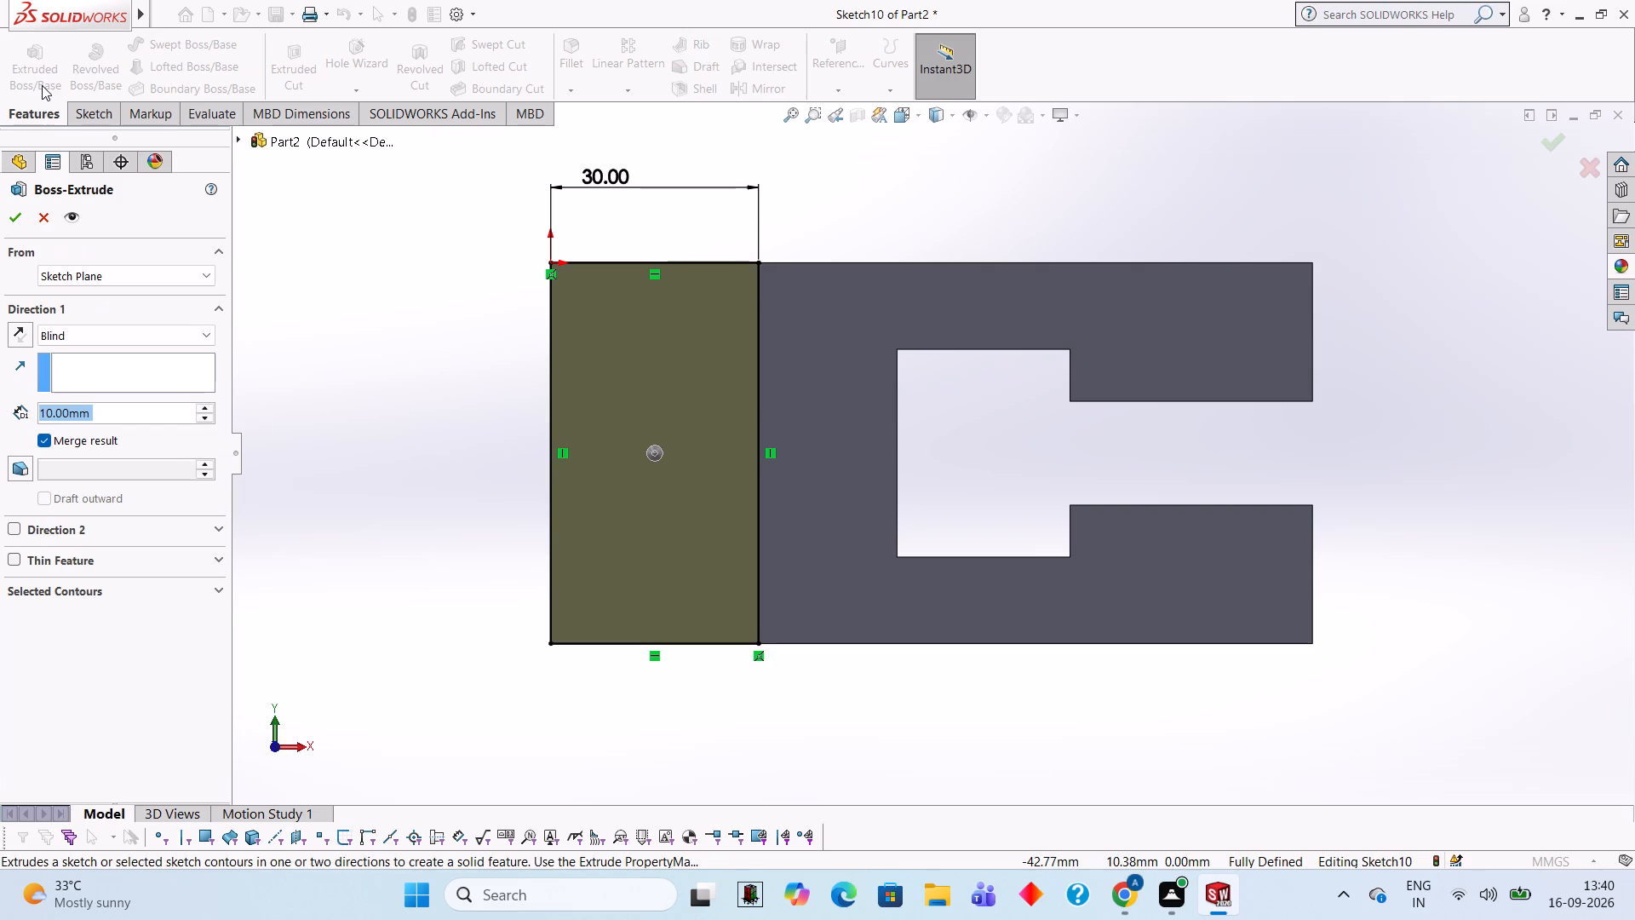
pyautogui.write('25')
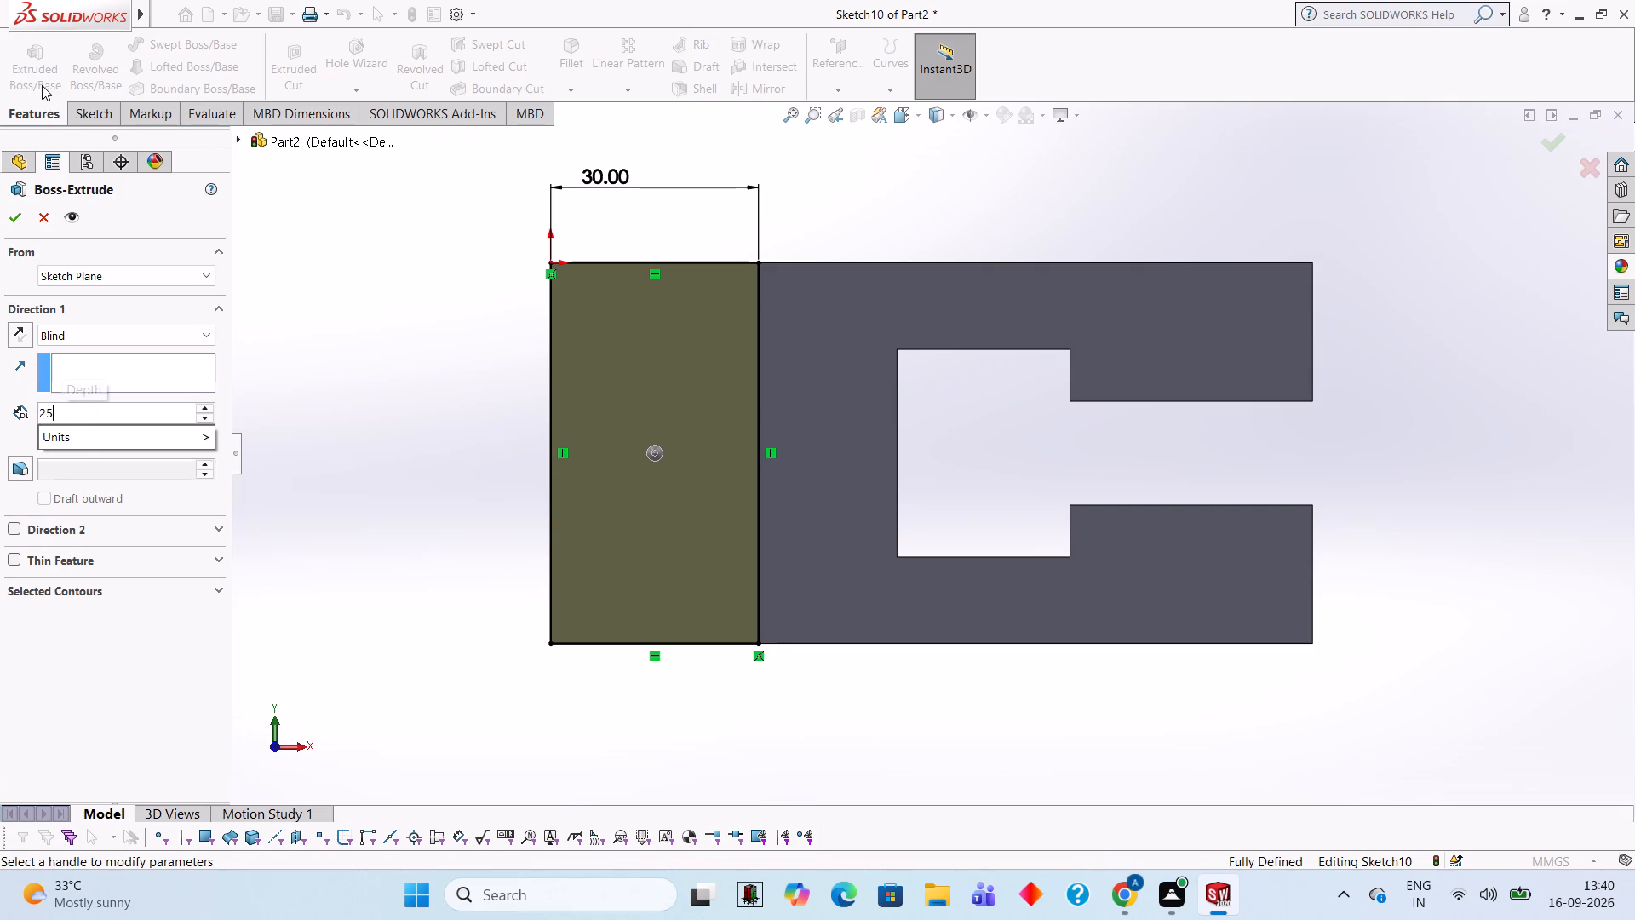
pyautogui.press('Return')
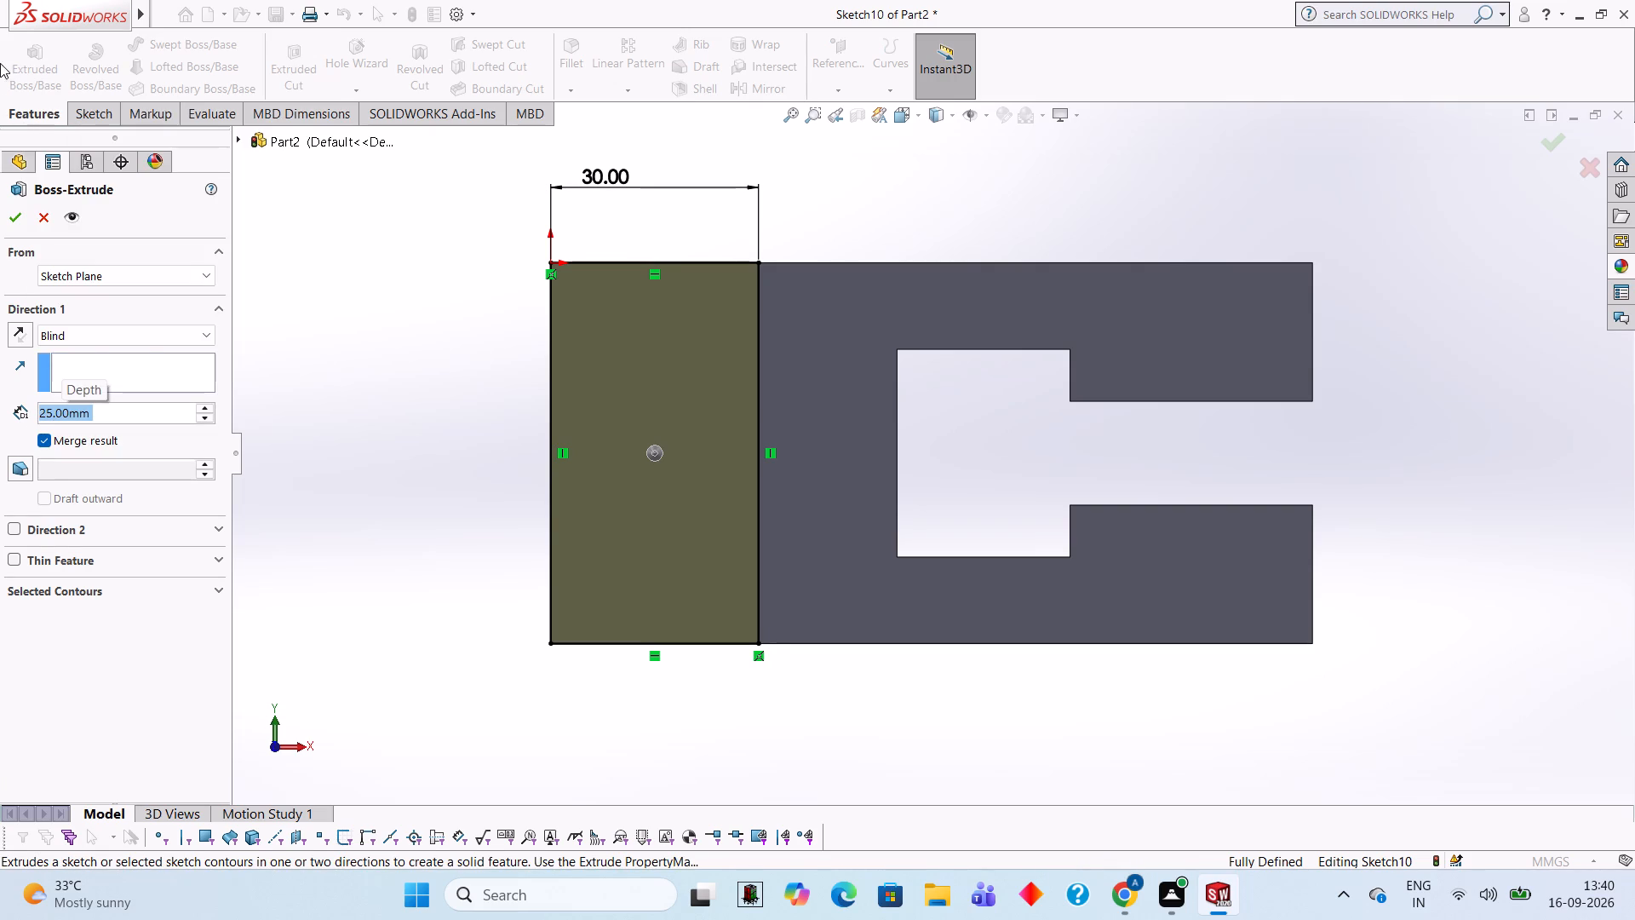
pyautogui.click(16, 217)
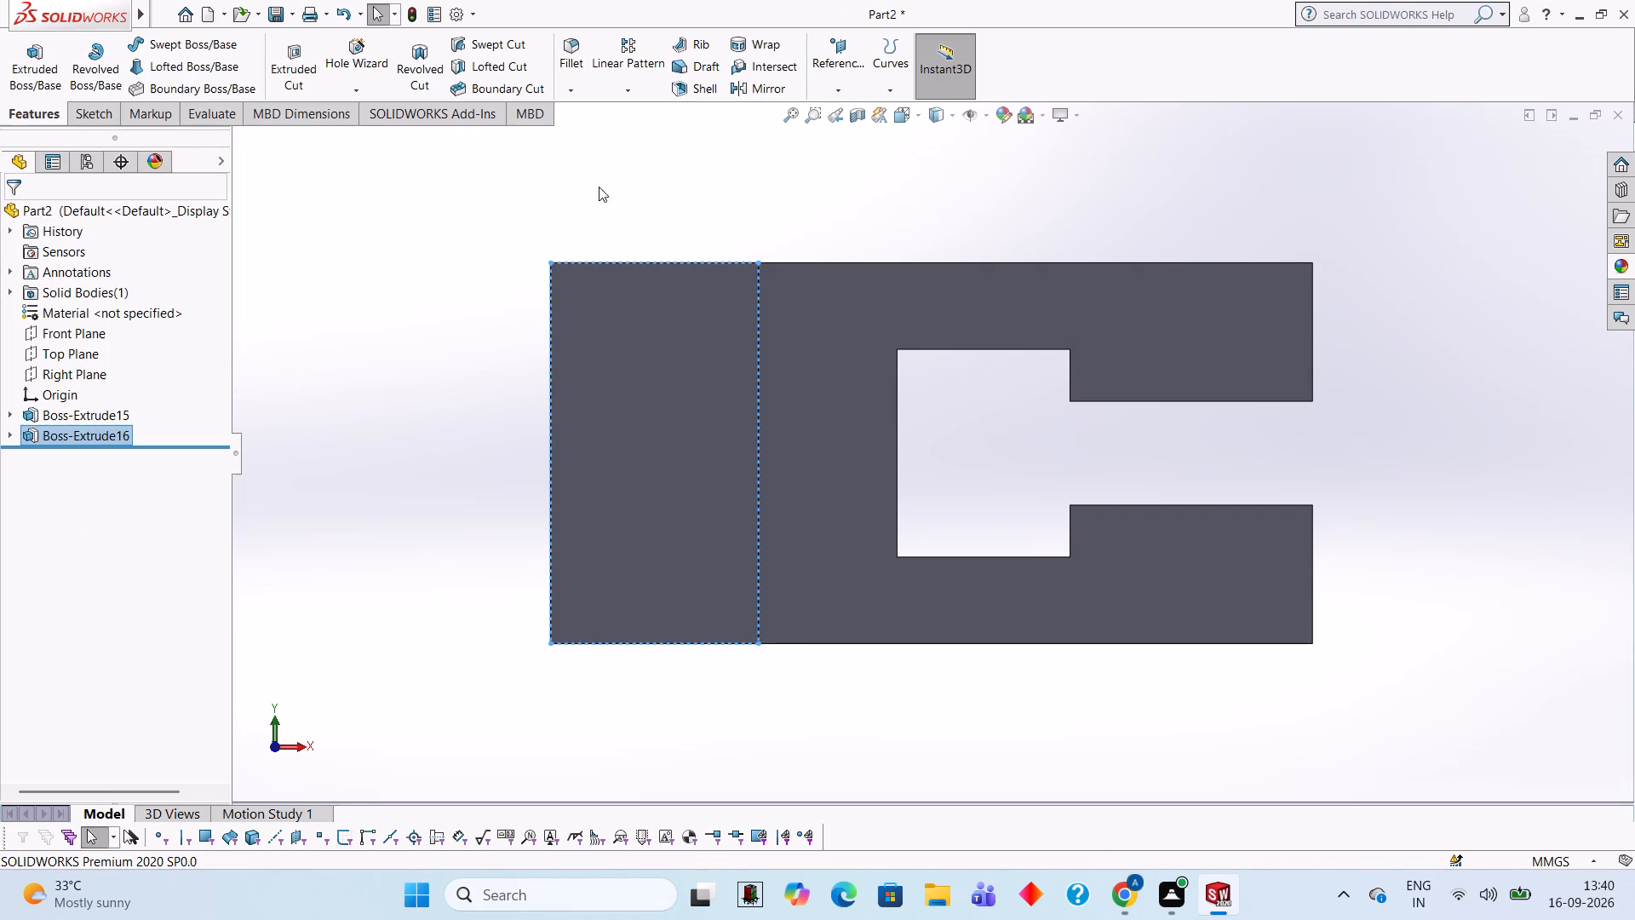
# On the slotted plate's front face, sketch a 55 mm vertical line along the raised block's edge, continuing 65 mm along the plate's bottom edge.
pyautogui.rightClick(1431, 331)
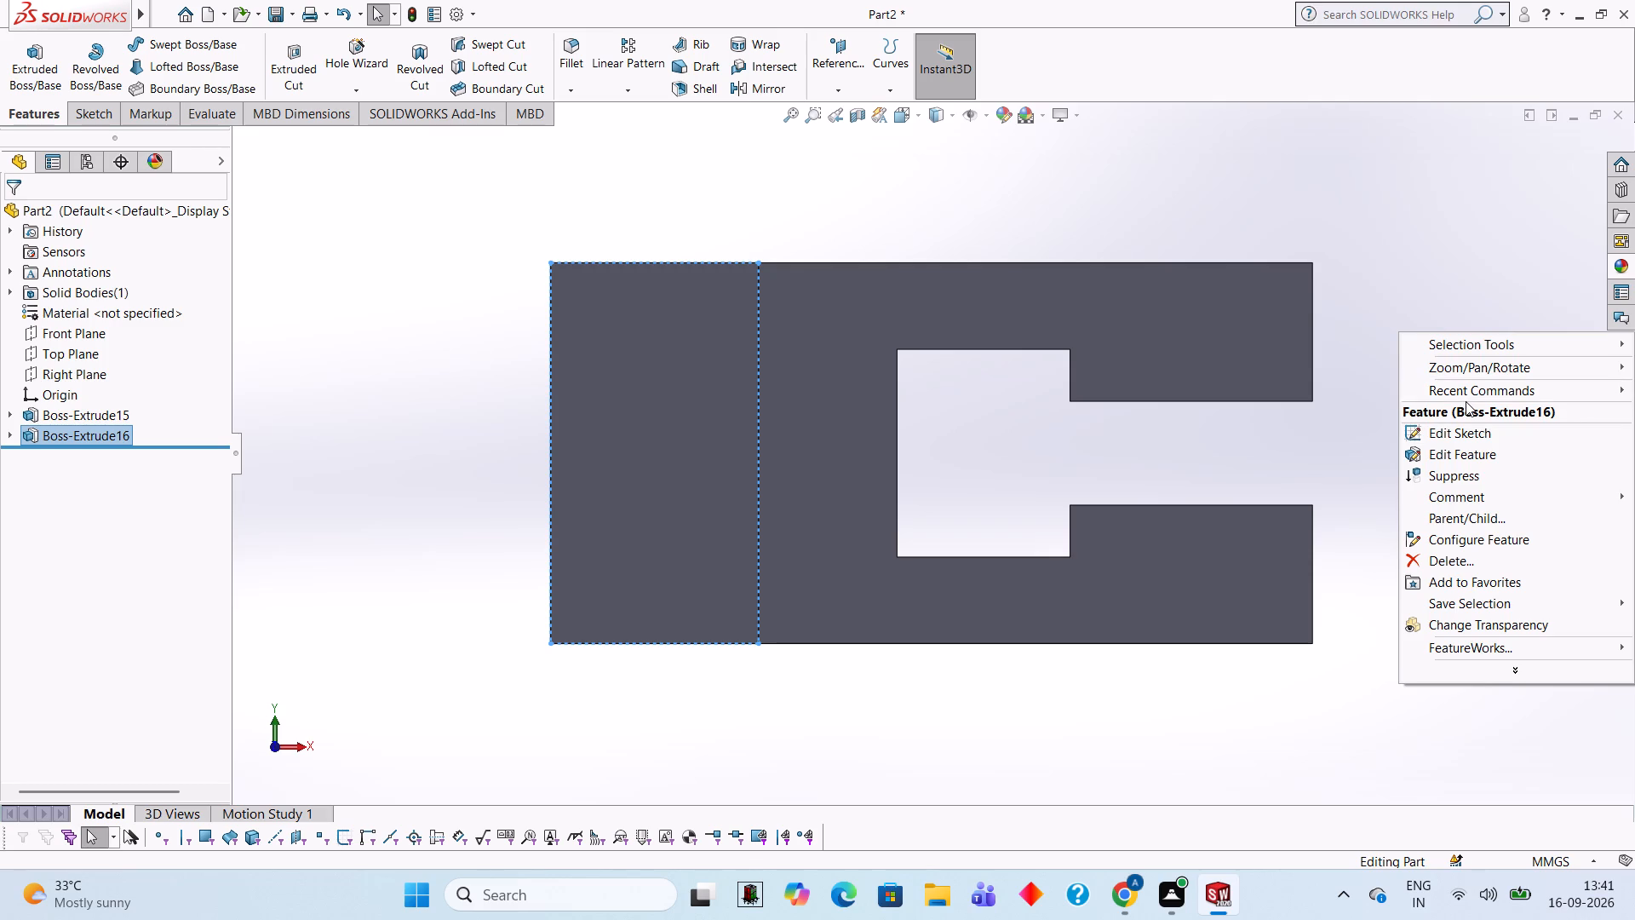
pyautogui.click(1471, 369)
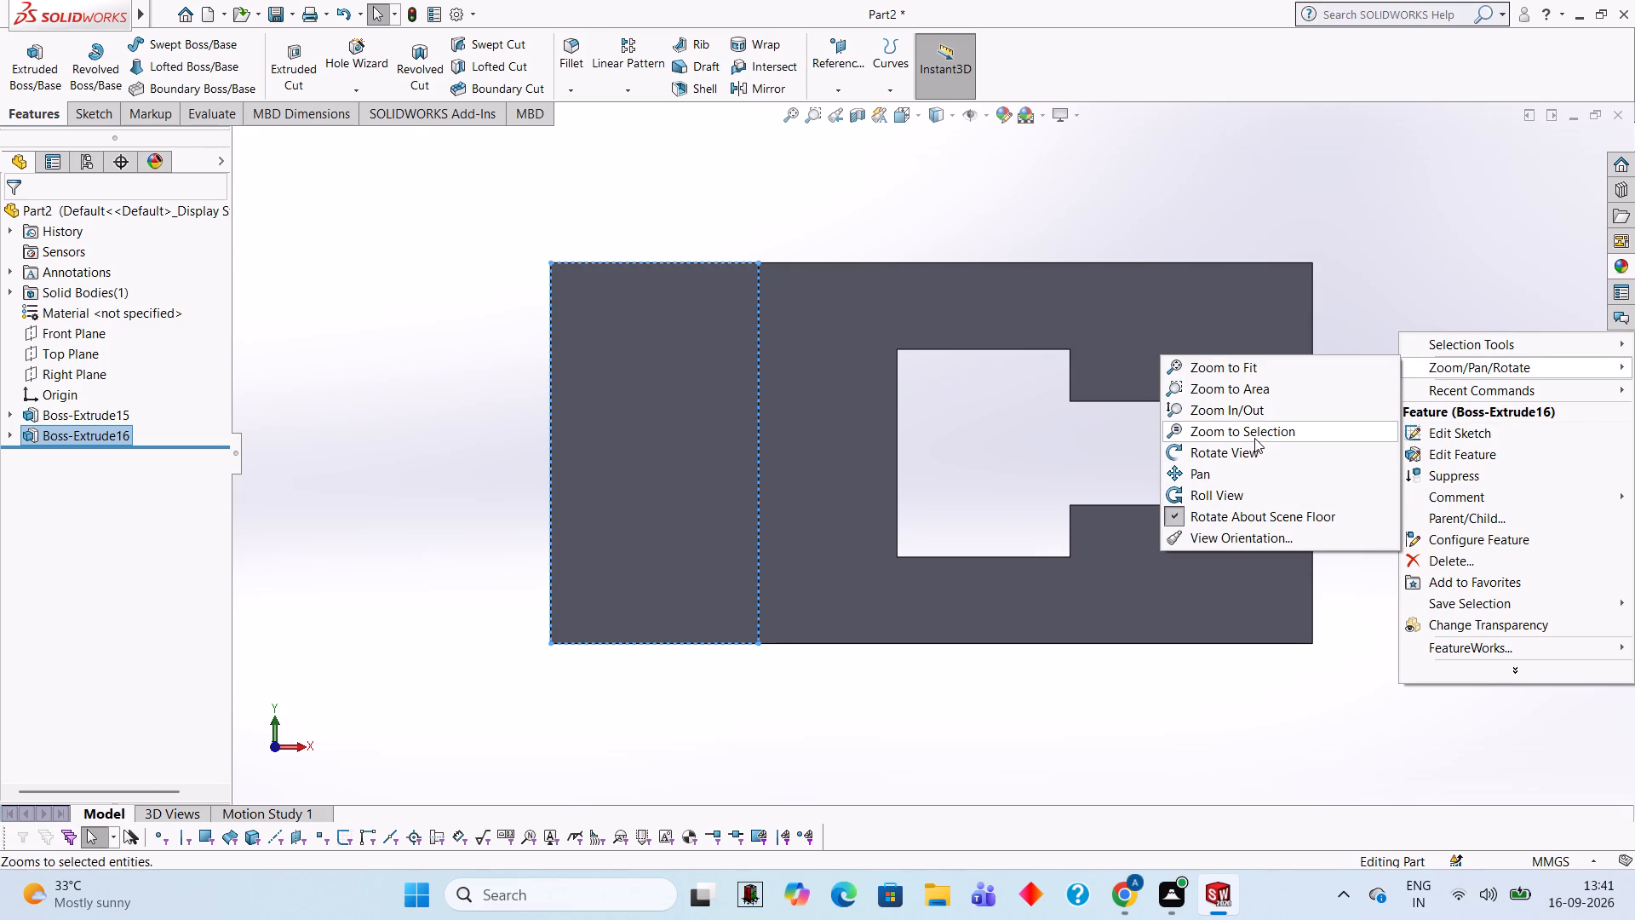
pyautogui.click(1257, 448)
pyautogui.moveTo(1084, 538); pyautogui.dragTo(1076, 274)
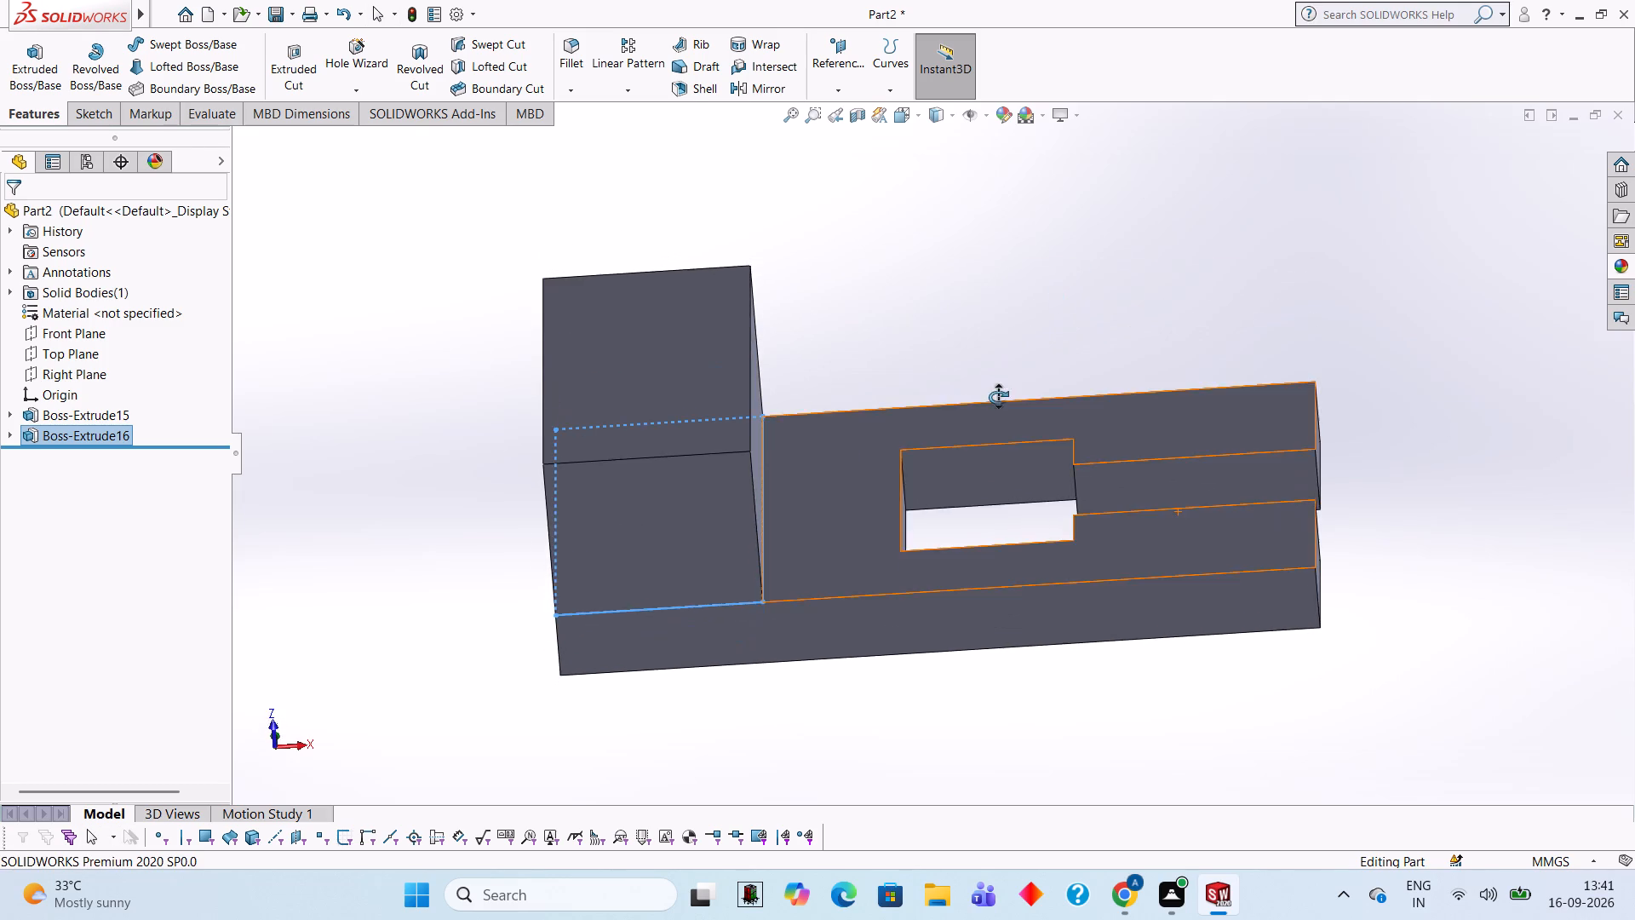
pyautogui.moveTo(998, 397); pyautogui.dragTo(1003, 653)
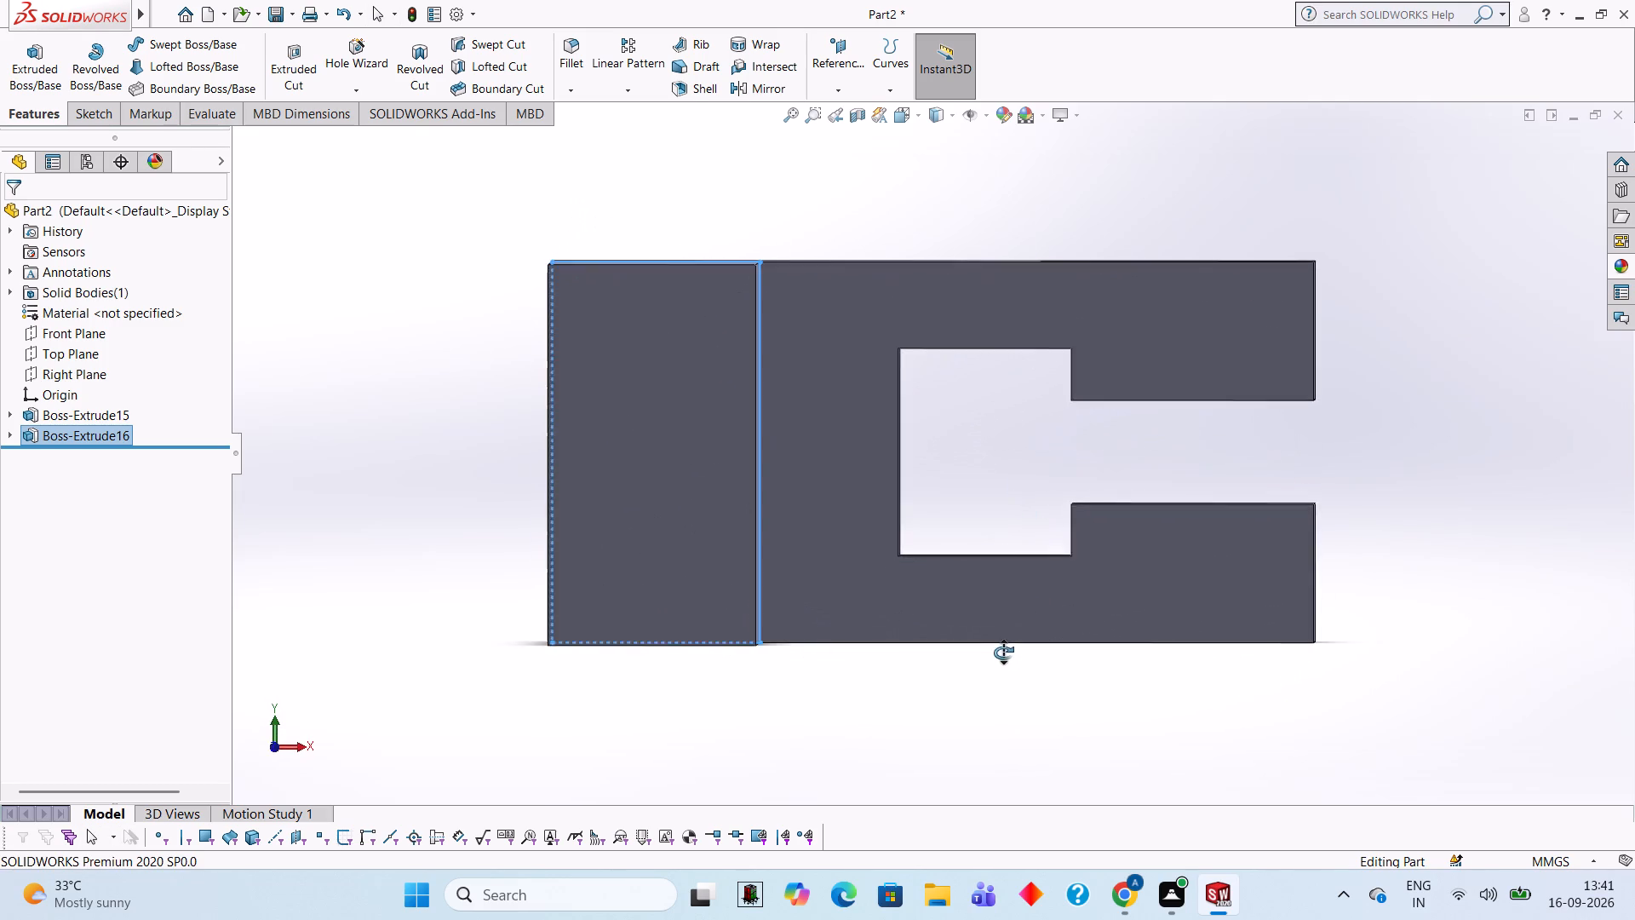
pyautogui.moveTo(1003, 653); pyautogui.dragTo(1001, 659)
pyautogui.press('Escape')
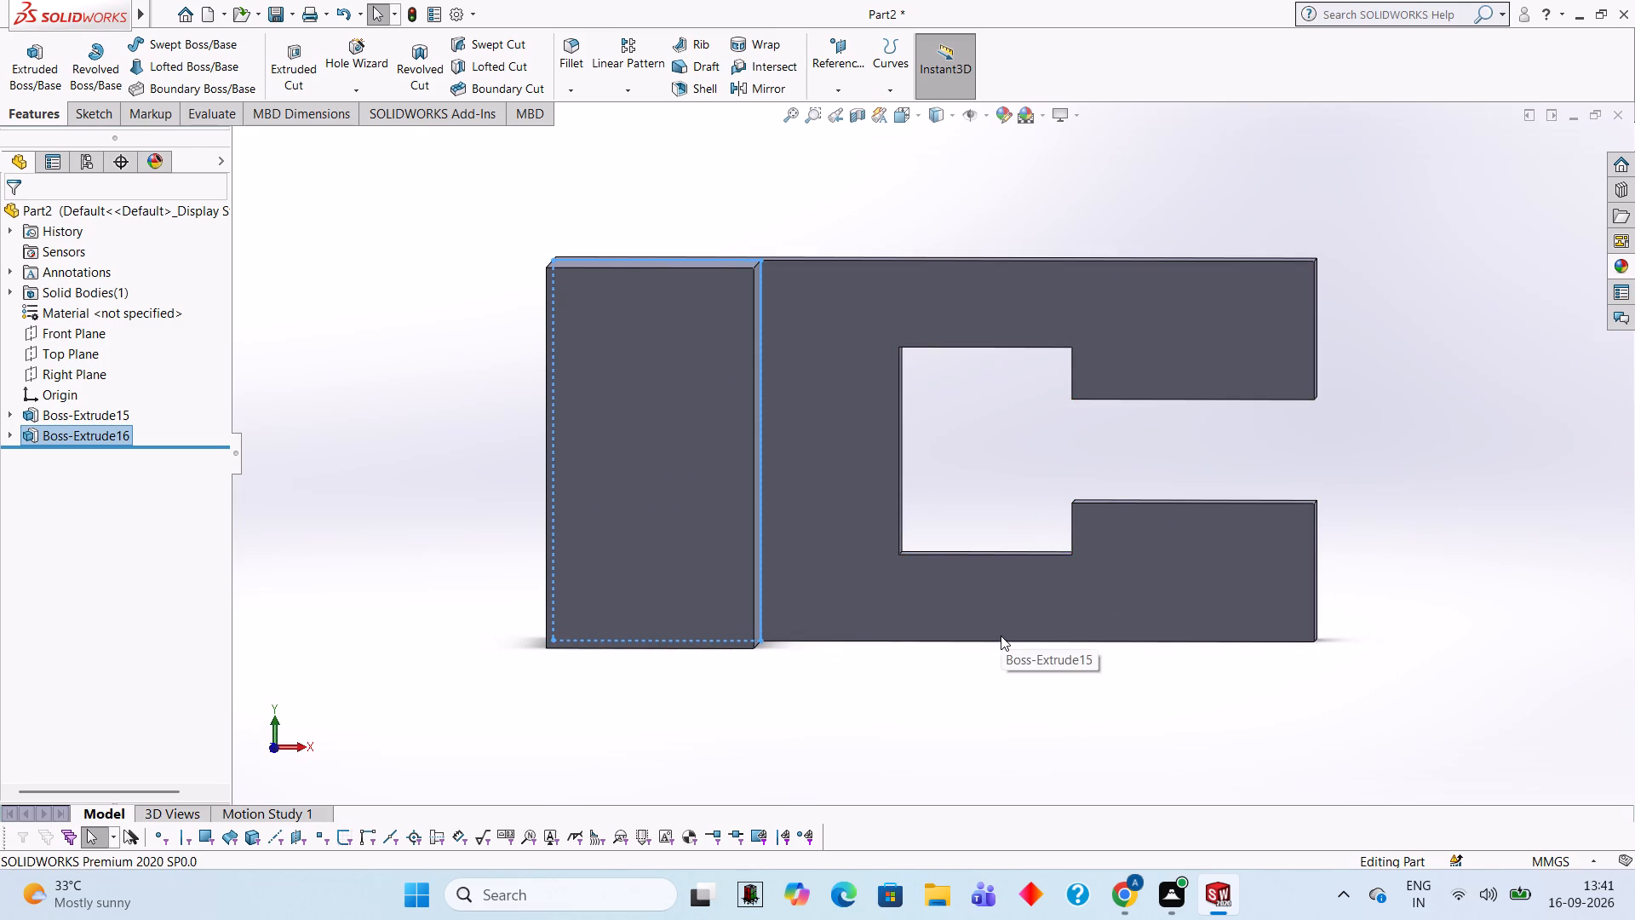
pyautogui.click(807, 394)
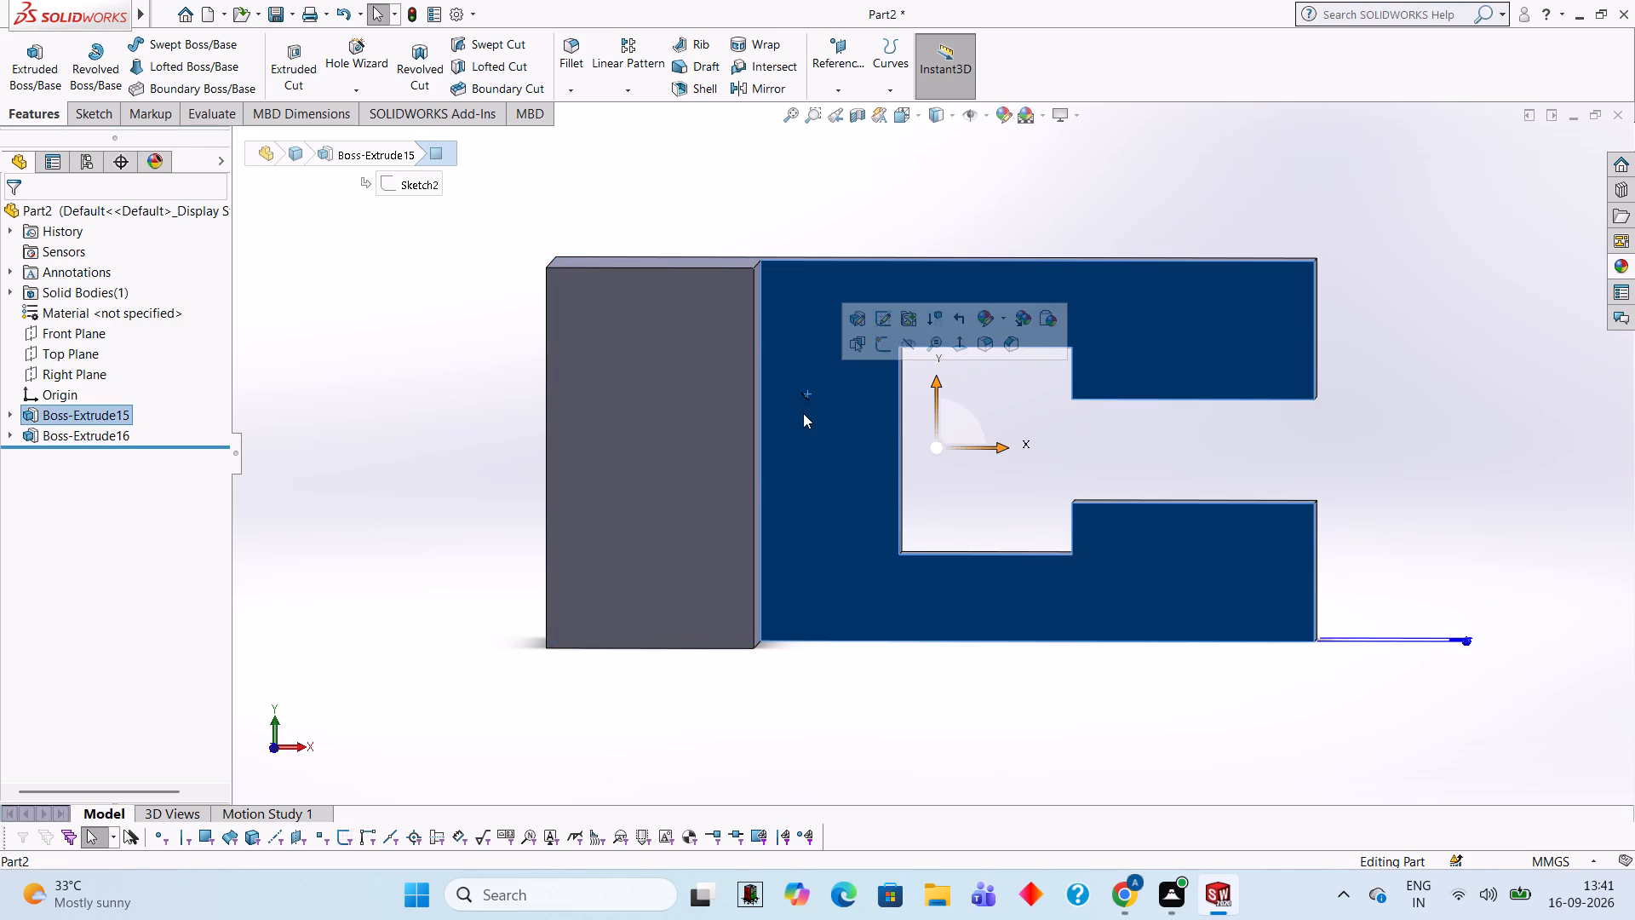
pyautogui.click(882, 356)
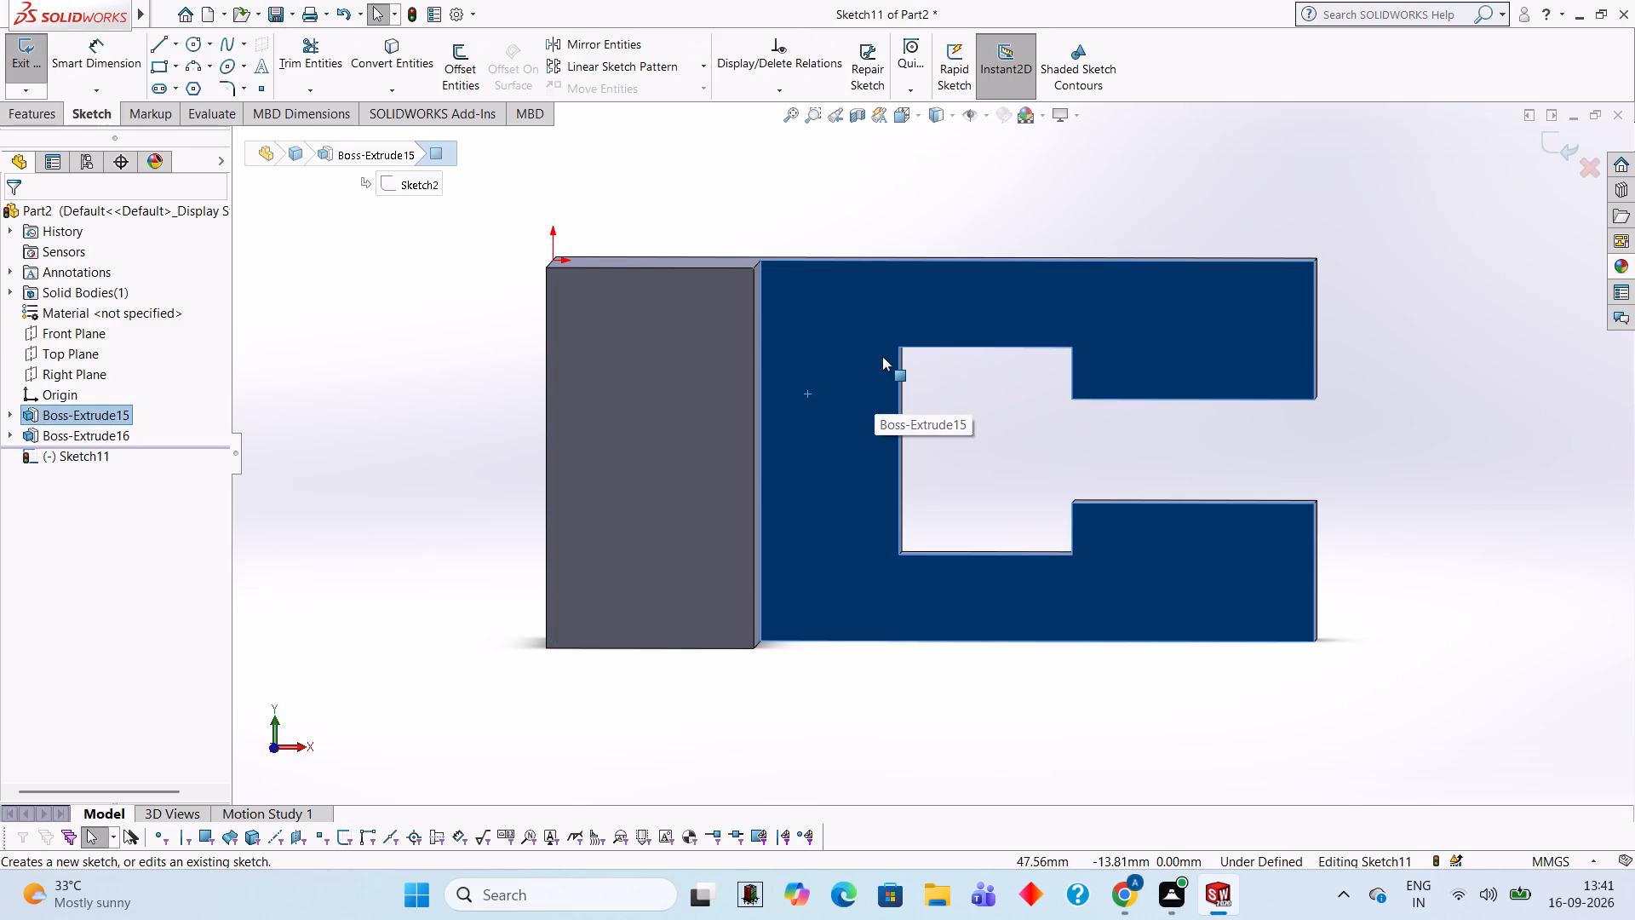
pyautogui.hotkey('ctrl', '8')
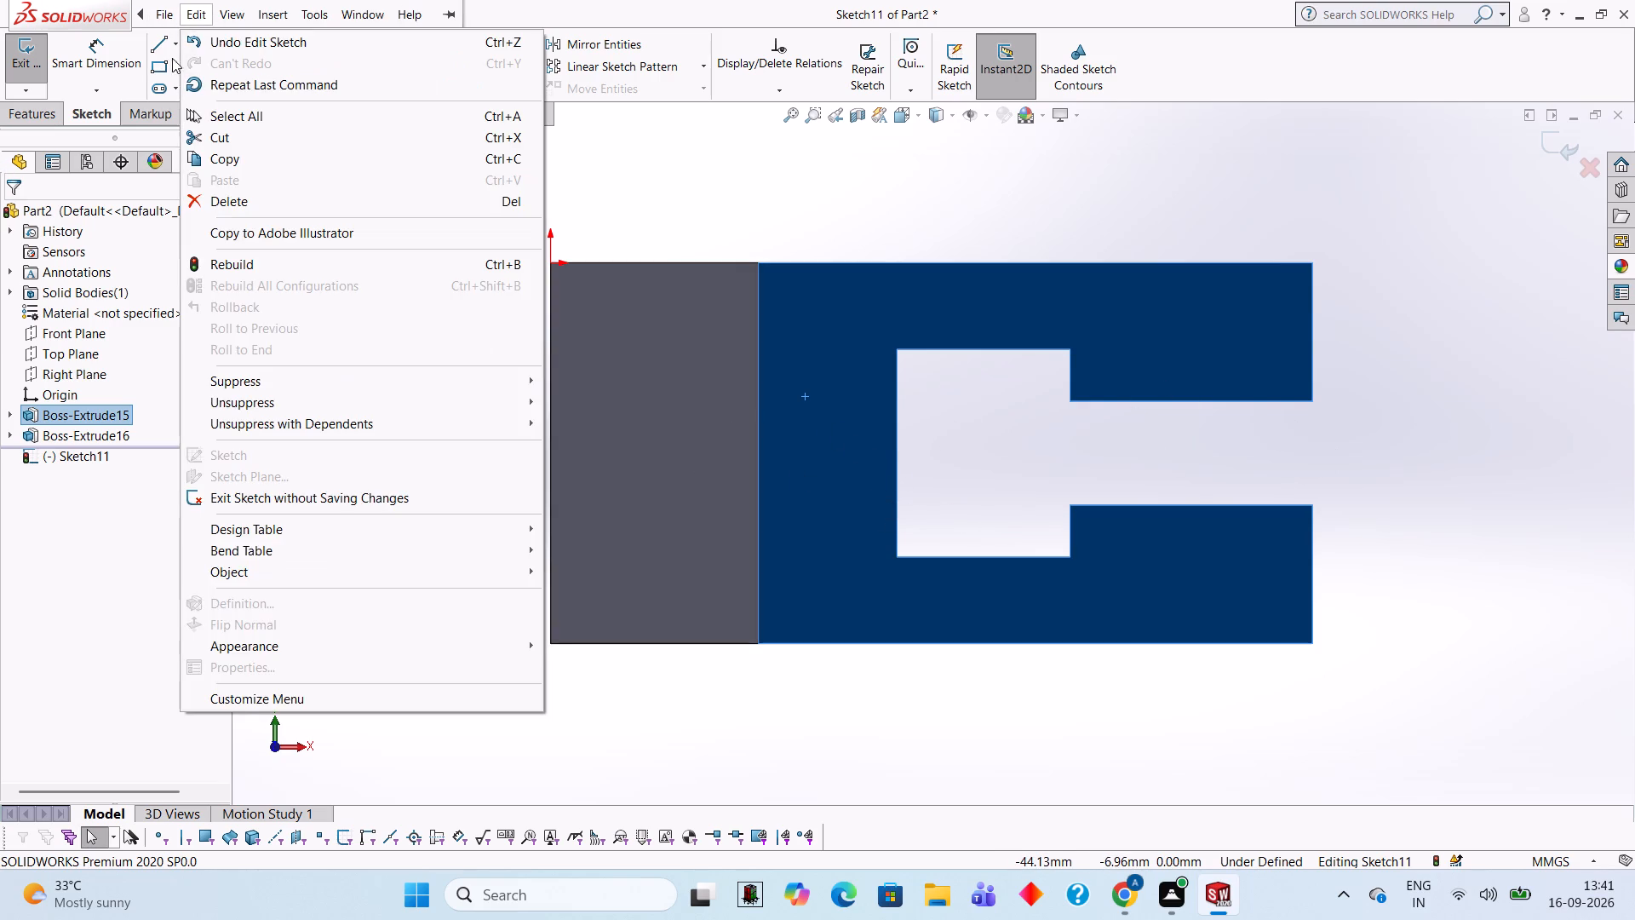
pyautogui.click(541, 158)
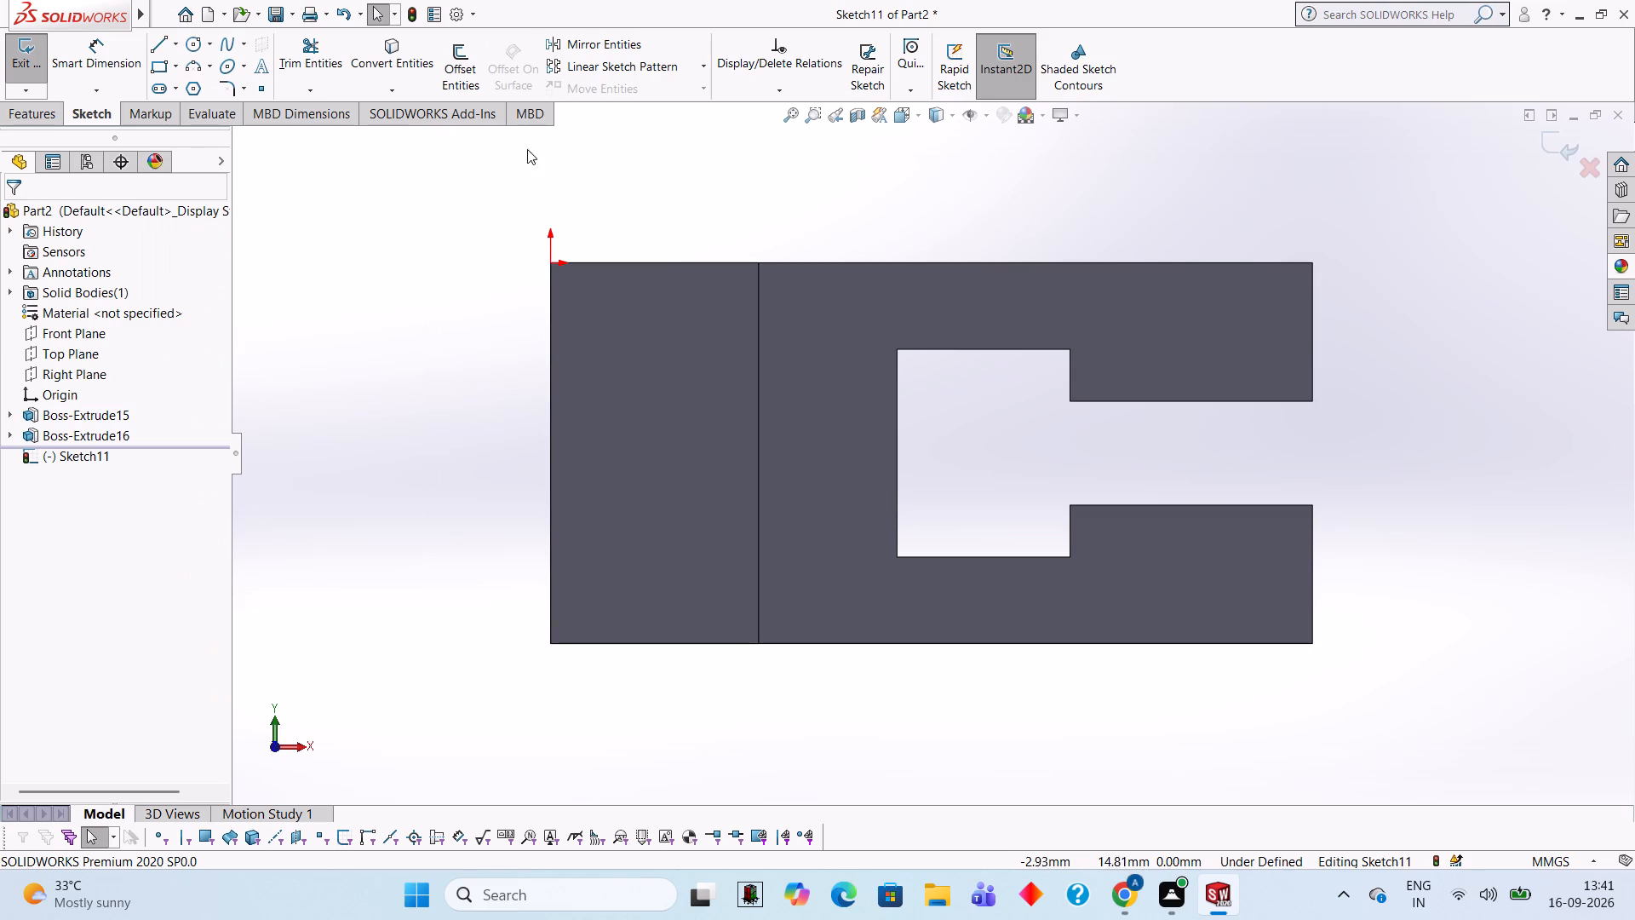
pyautogui.click(169, 50)
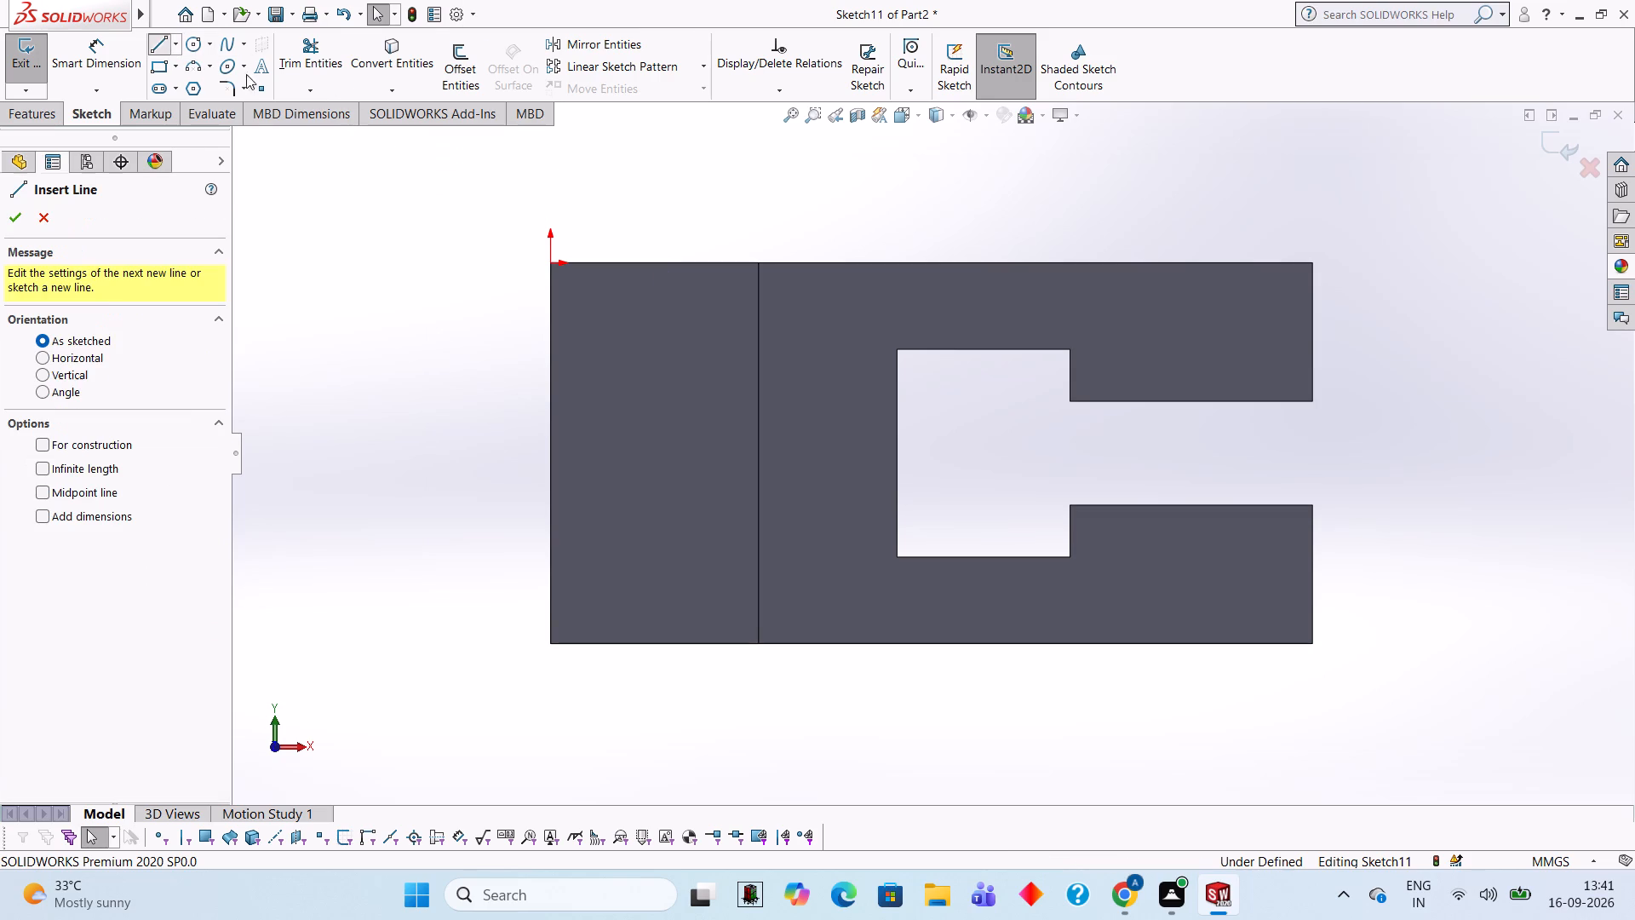
pyautogui.click(759, 262)
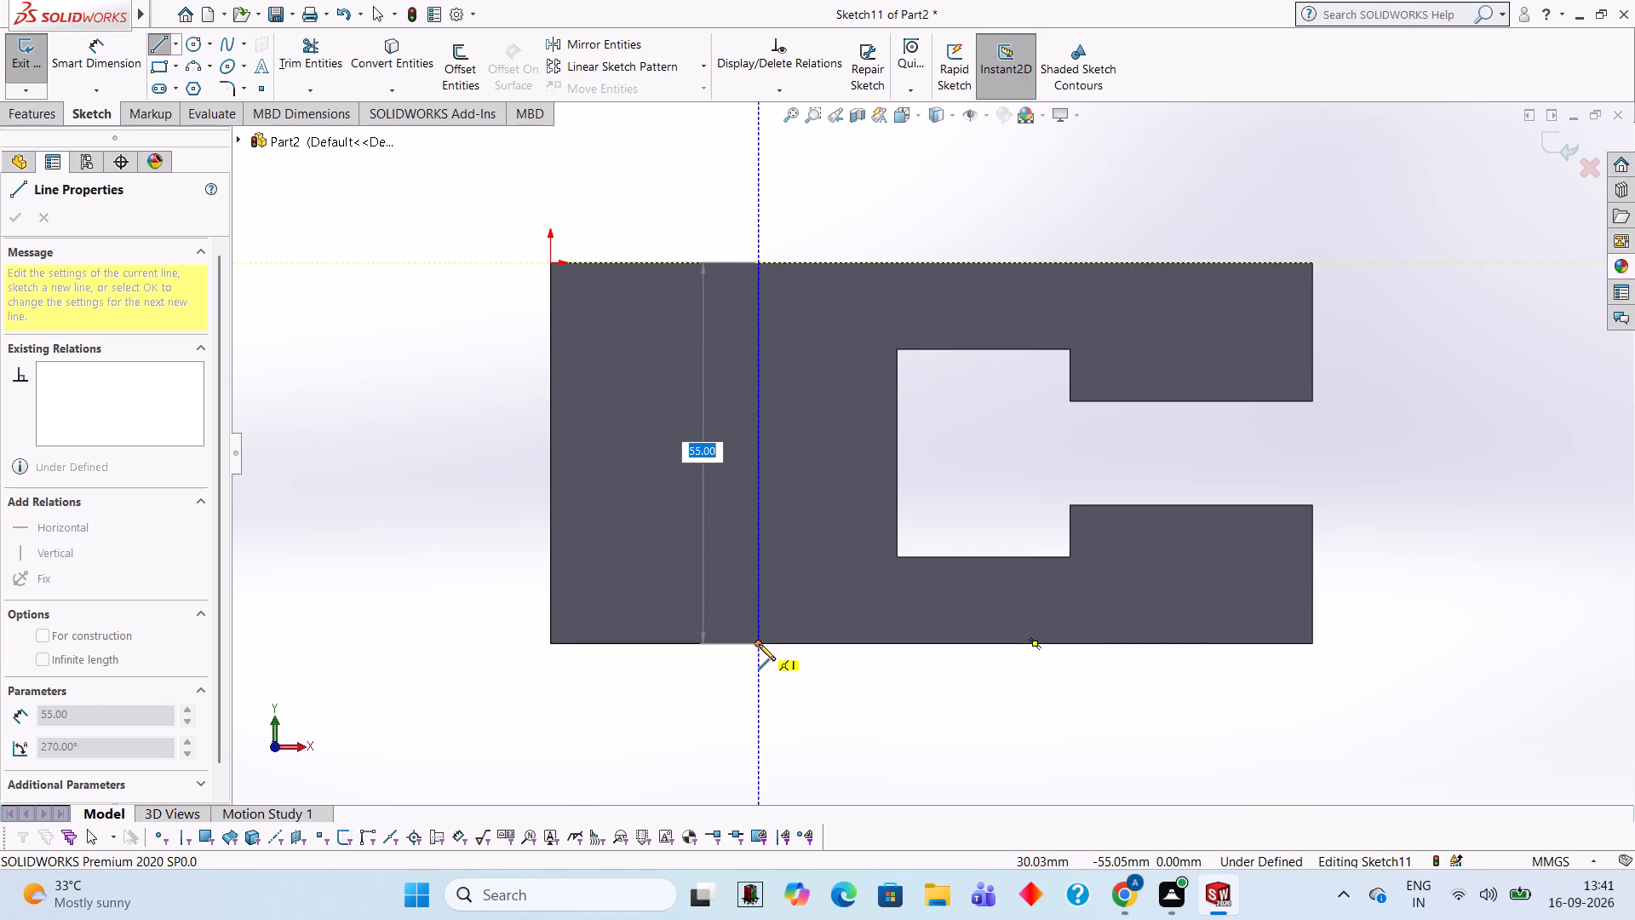
pyautogui.click(759, 644)
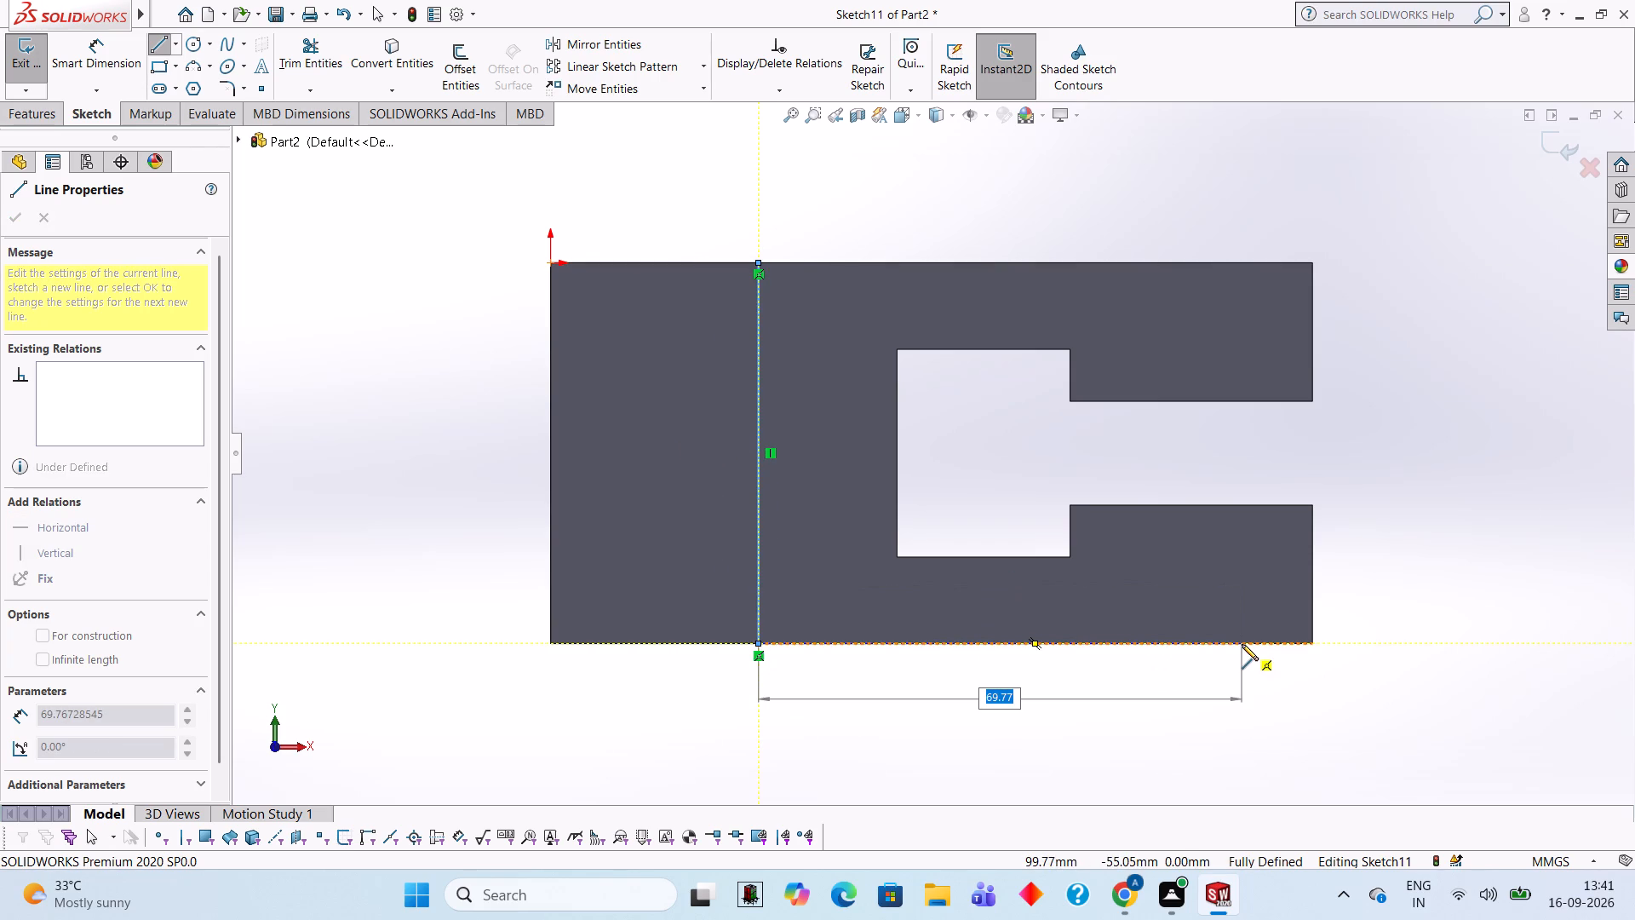
pyautogui.write('65')
pyautogui.press('Return')
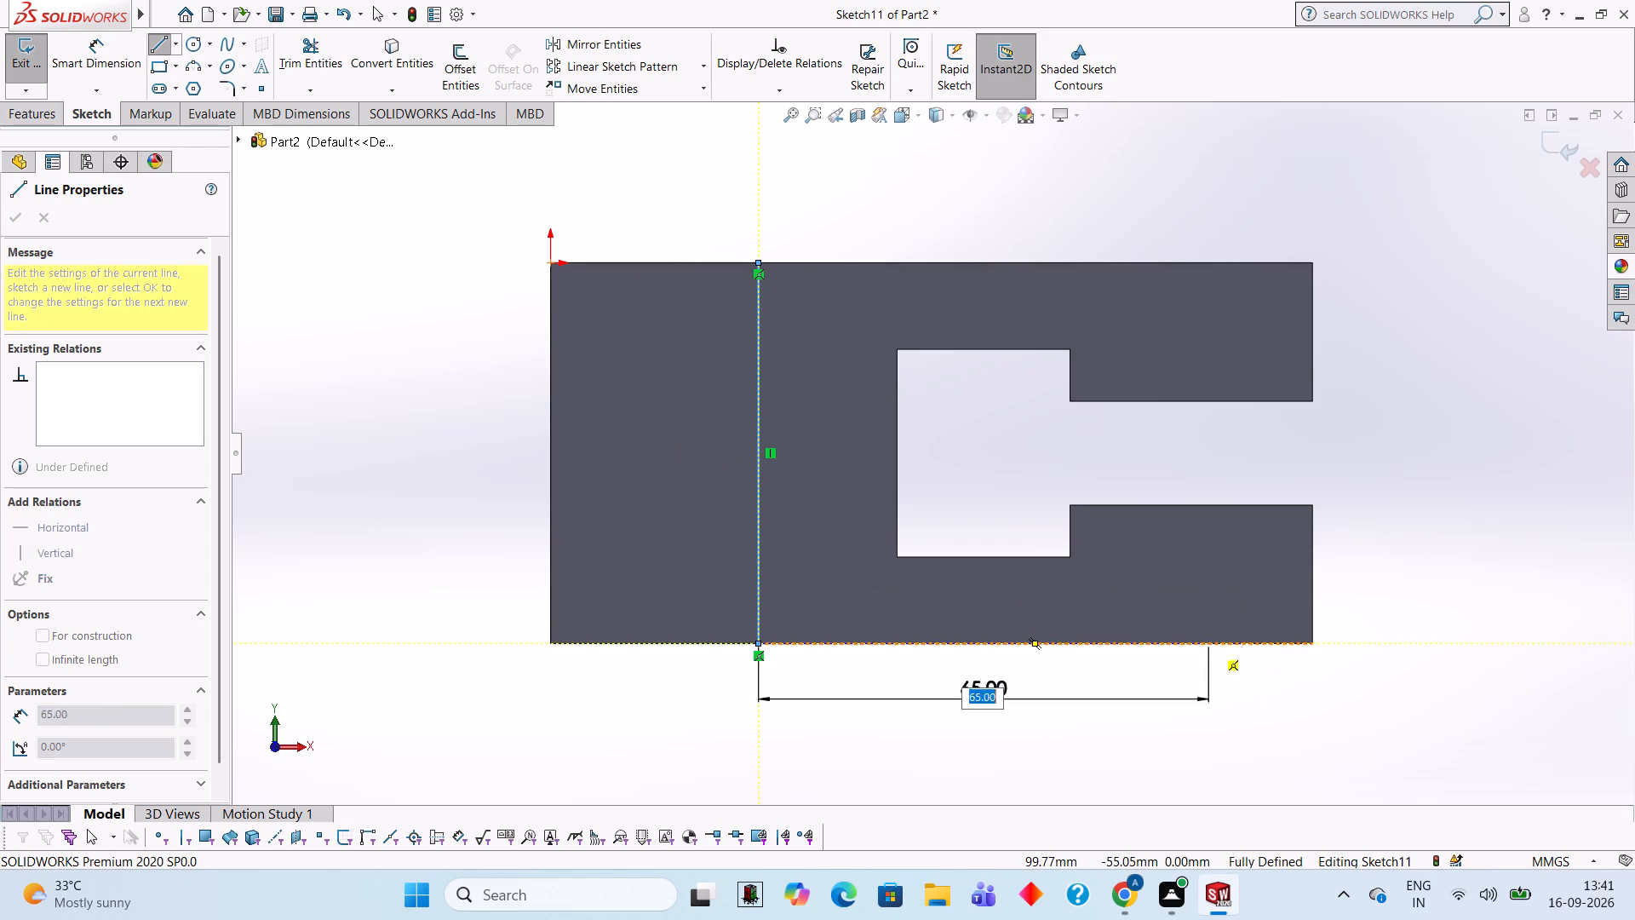
# Continue the profile 20 mm up, trace the stepped slot's edges to the opposite arm, and close it along the plate's top edge.
pyautogui.click(1208, 503)
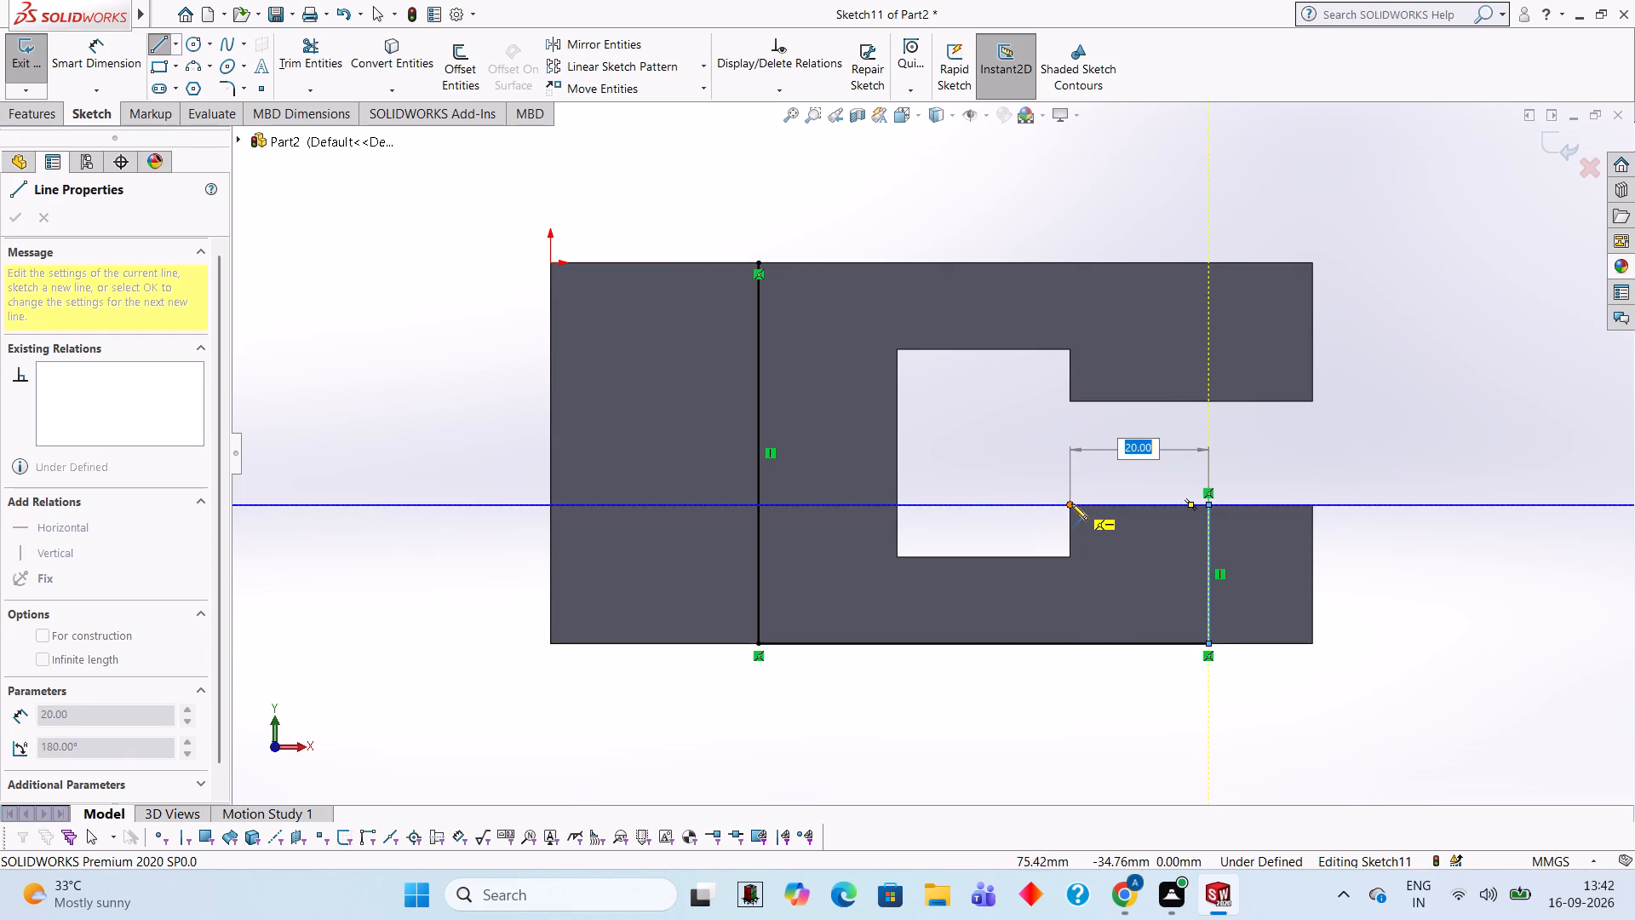
pyautogui.click(1070, 503)
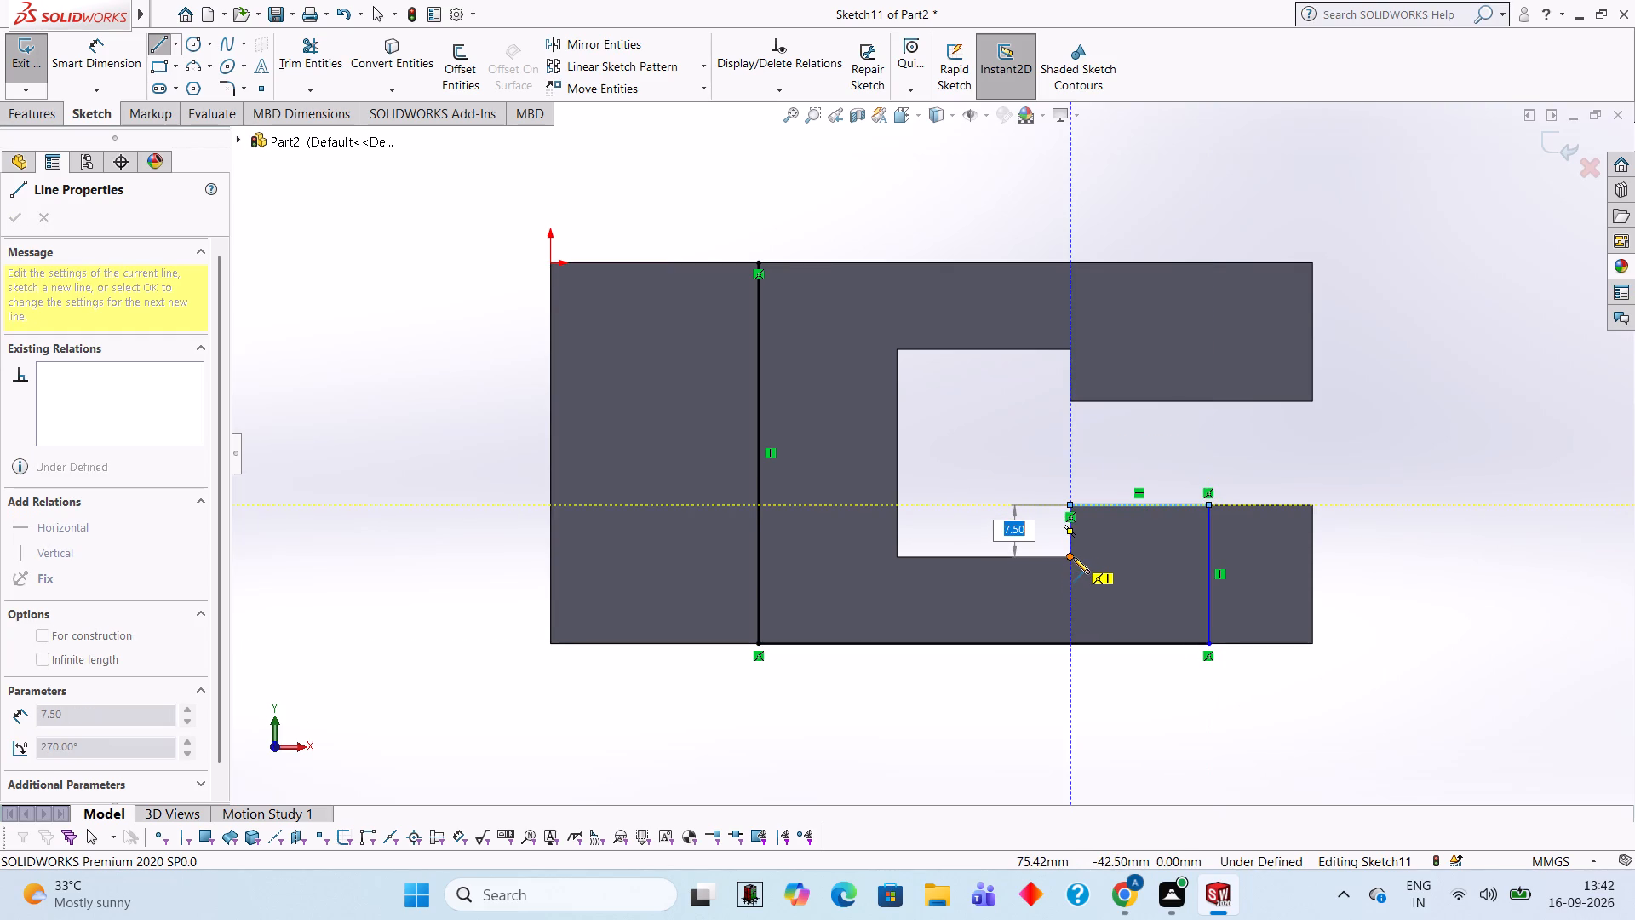
pyautogui.click(1066, 555)
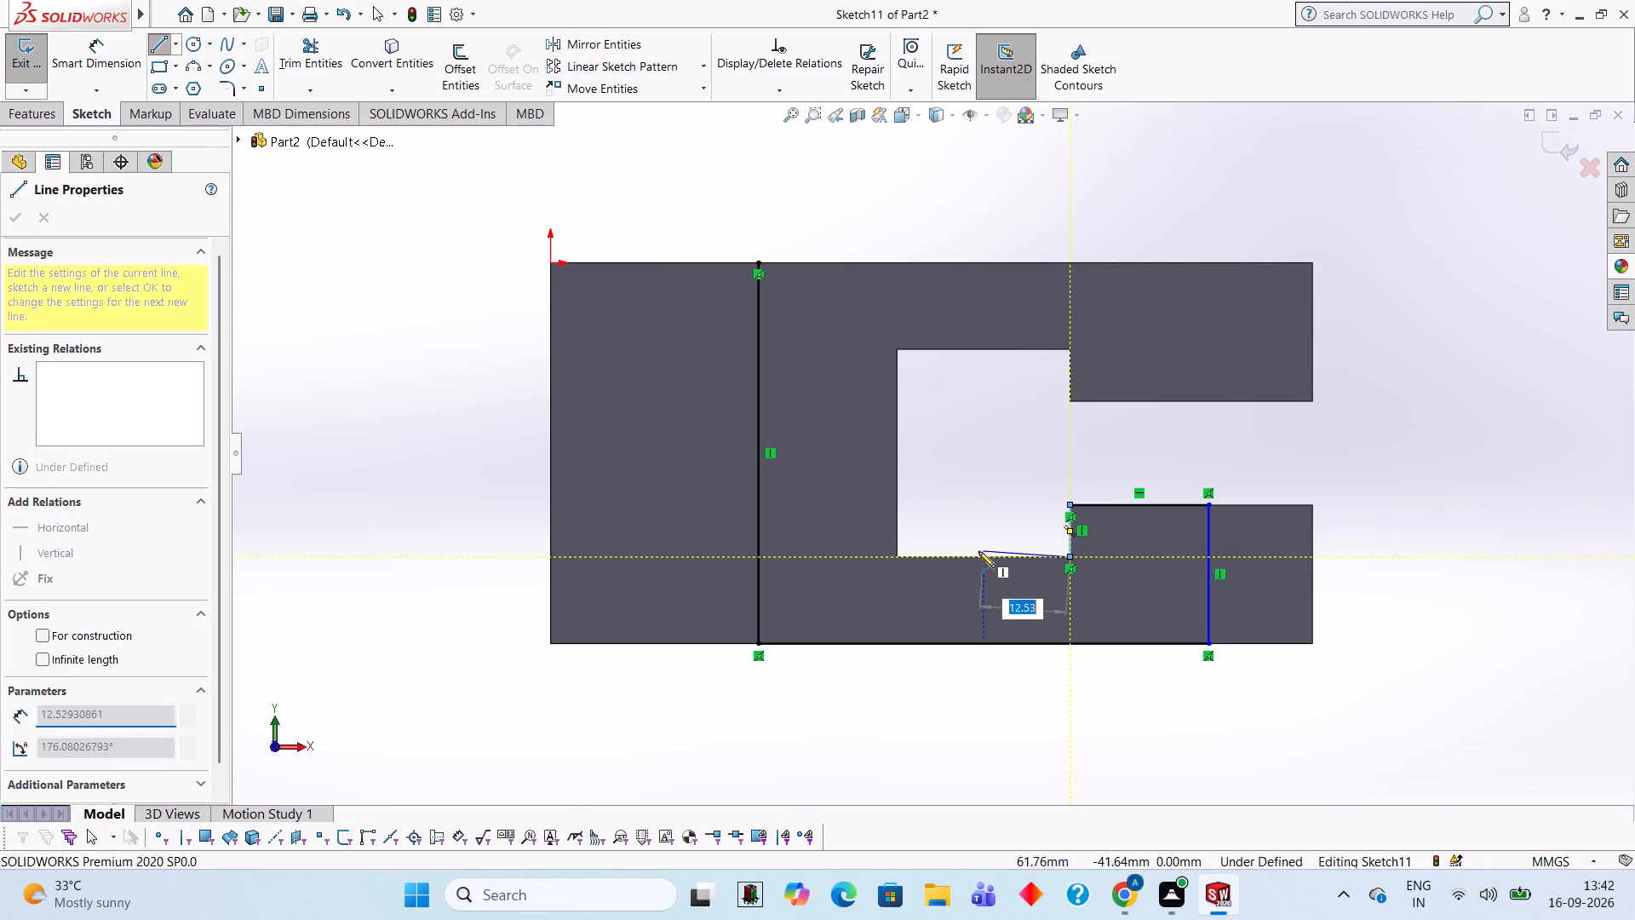
pyautogui.click(898, 556)
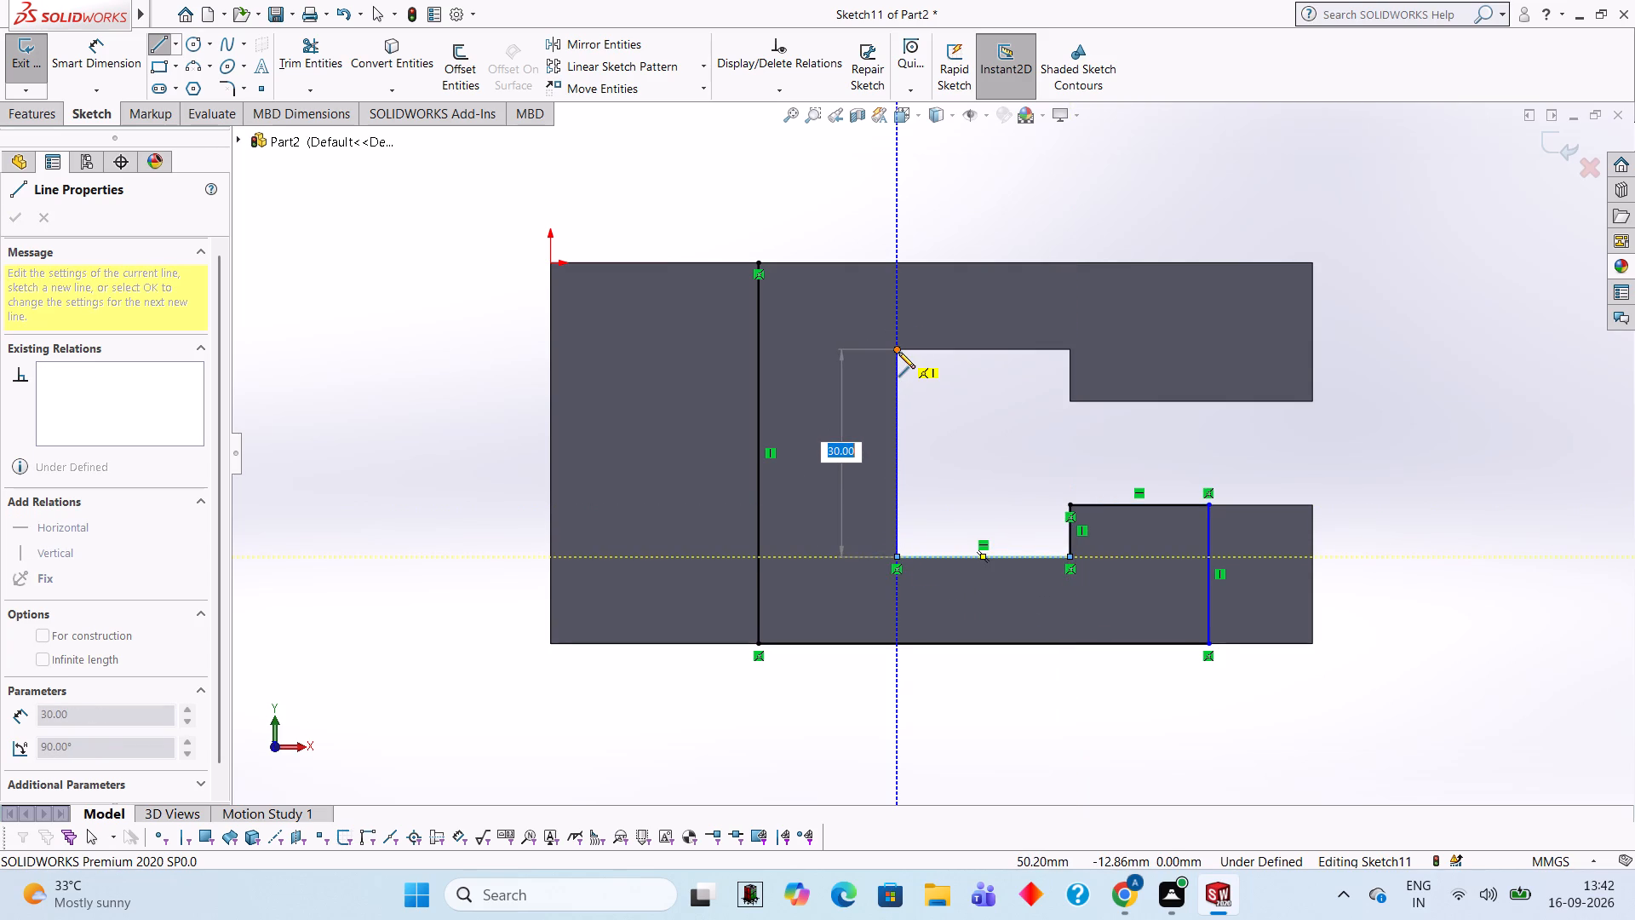
pyautogui.click(896, 347)
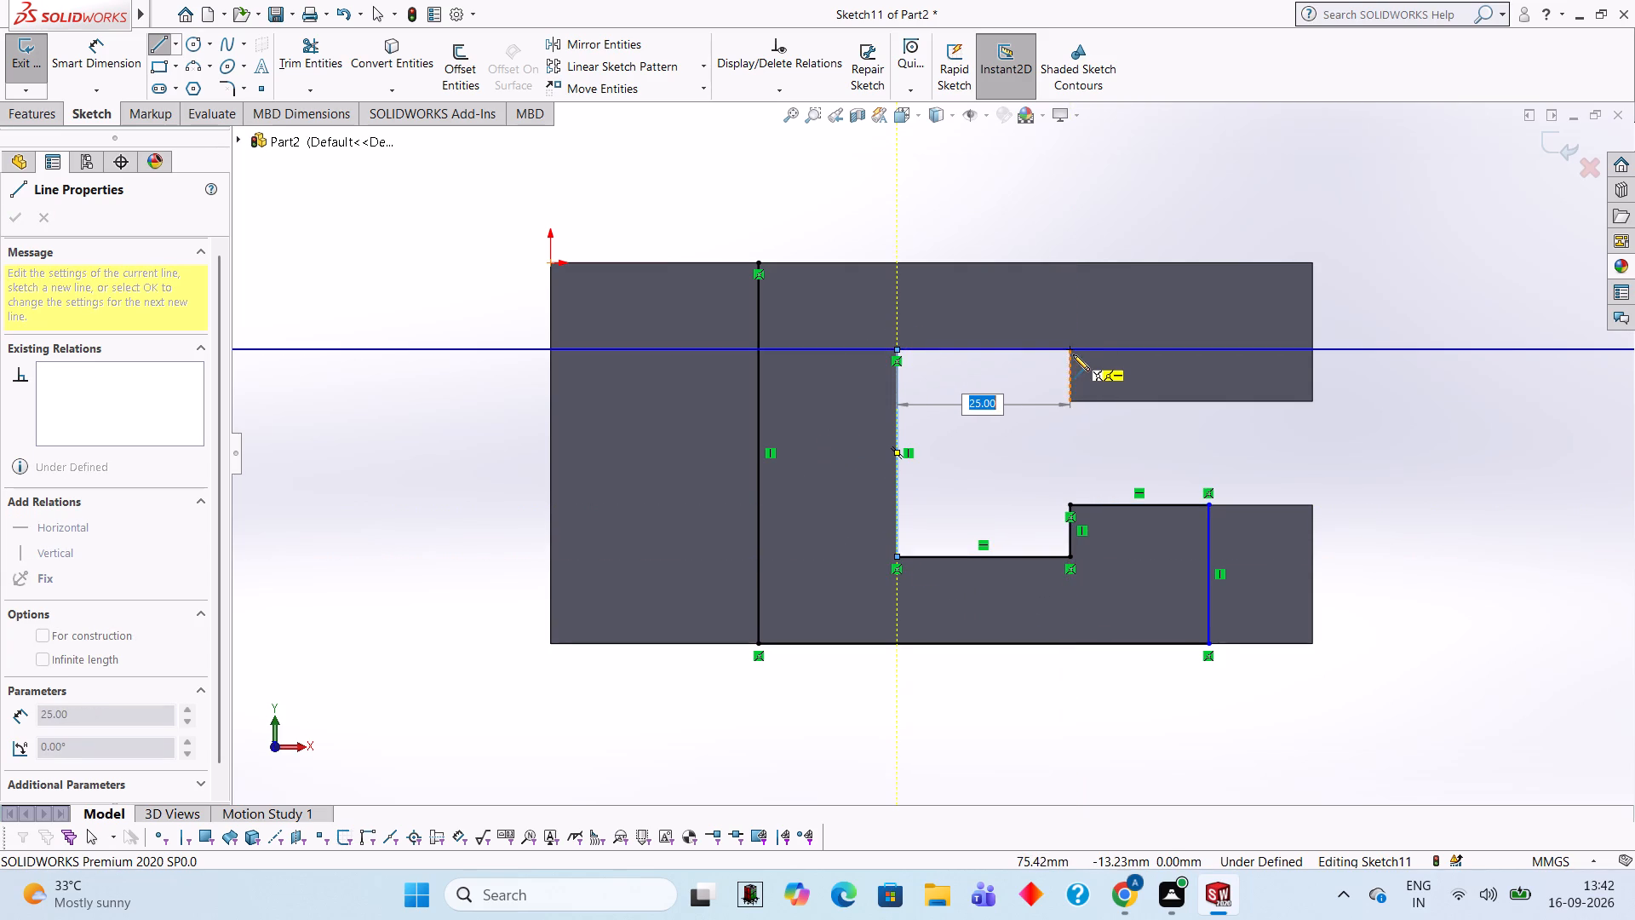
pyautogui.click(1072, 350)
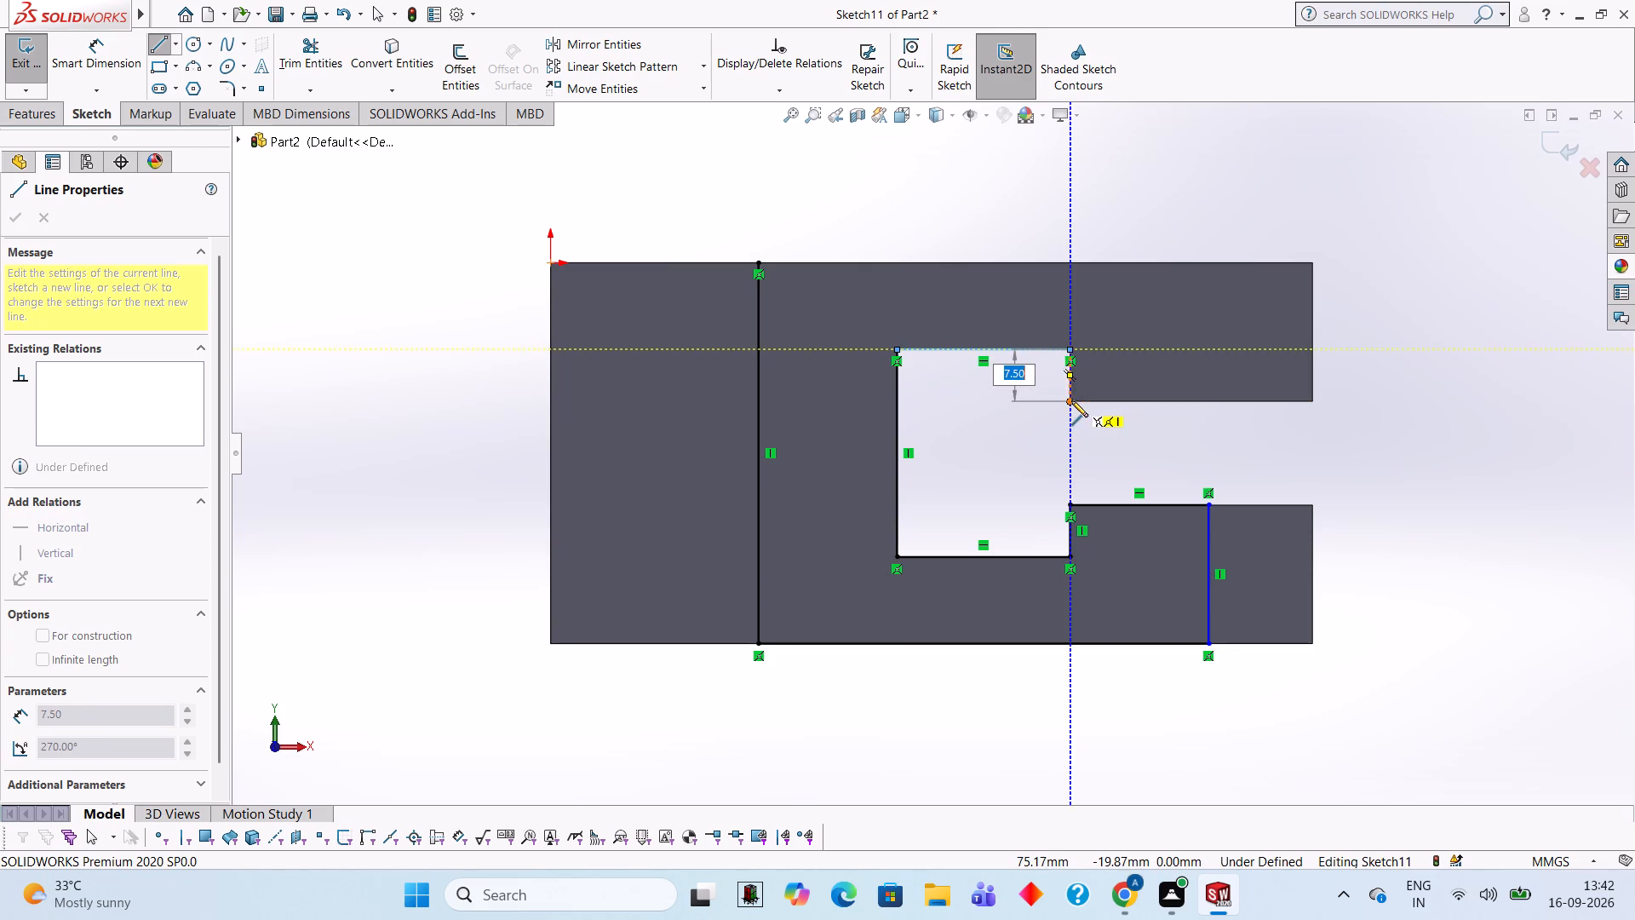
pyautogui.click(1071, 400)
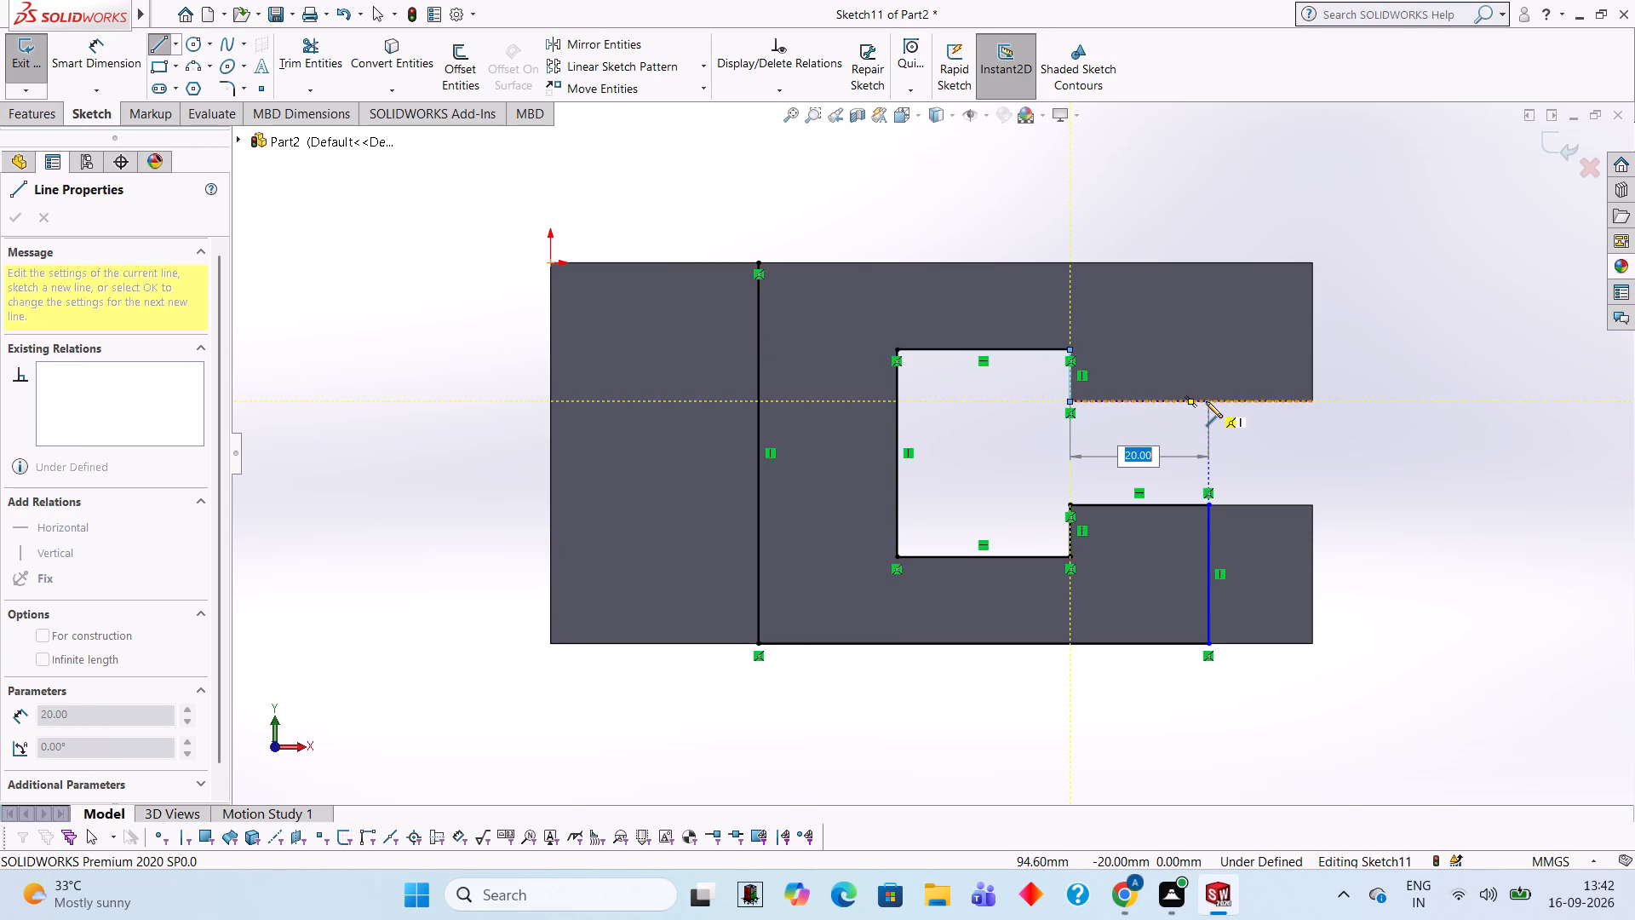
pyautogui.click(1206, 401)
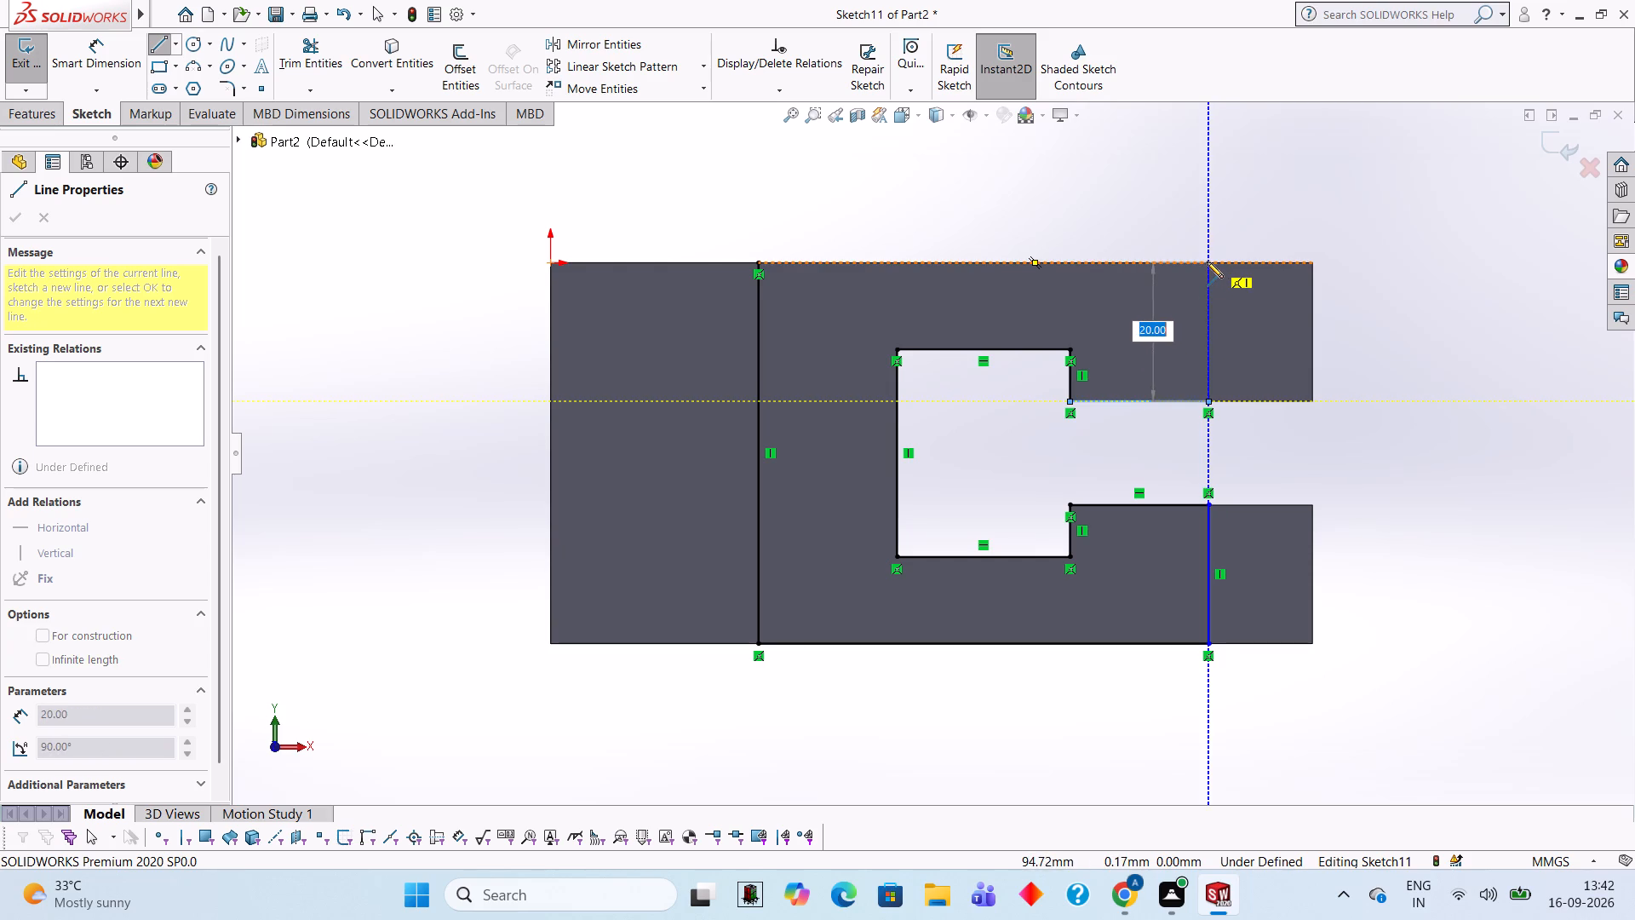
pyautogui.click(1207, 262)
pyautogui.click(760, 259)
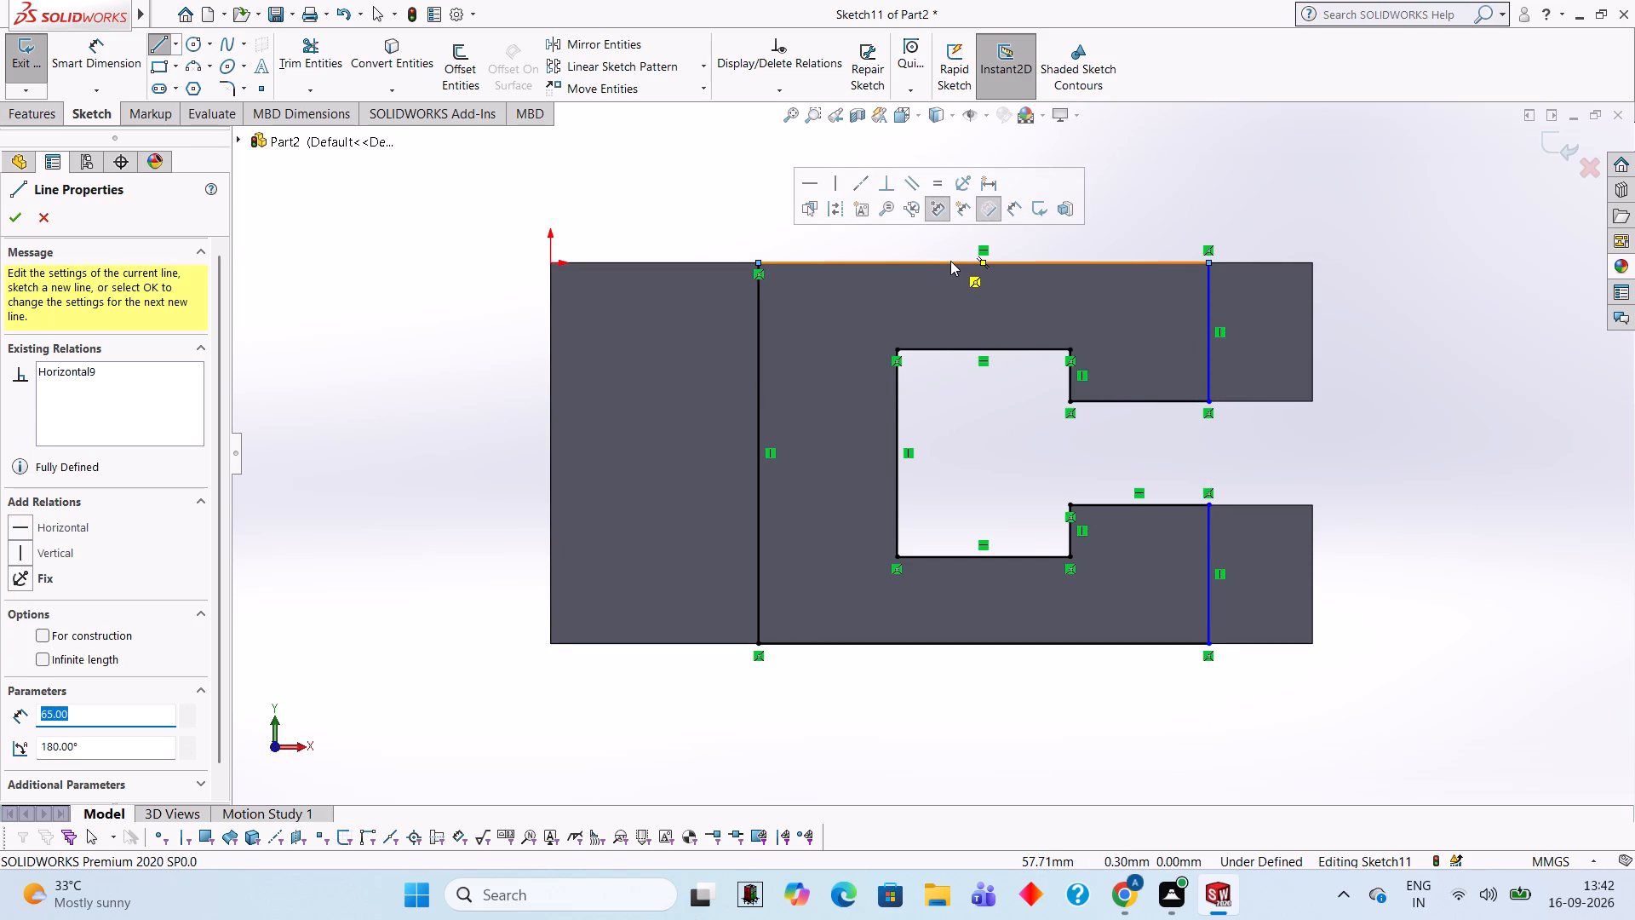
pyautogui.press('Escape')
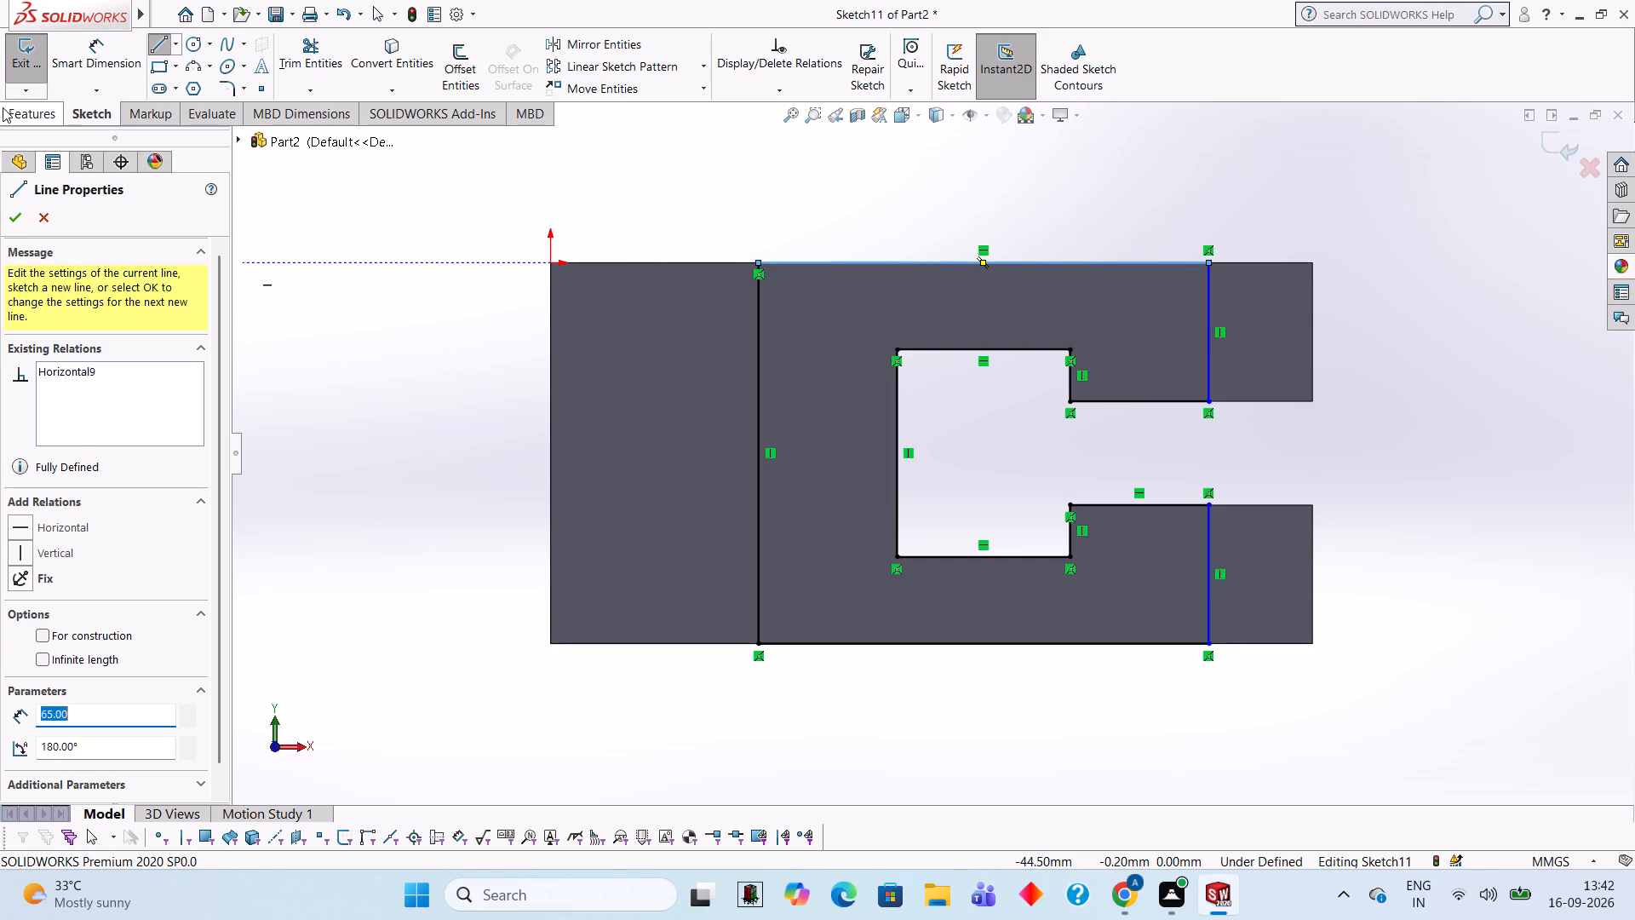
# Extrude the closed 65 mm long slotted profile as a blind boss 15 mm deep, merged with the plate.
pyautogui.click(23, 120)
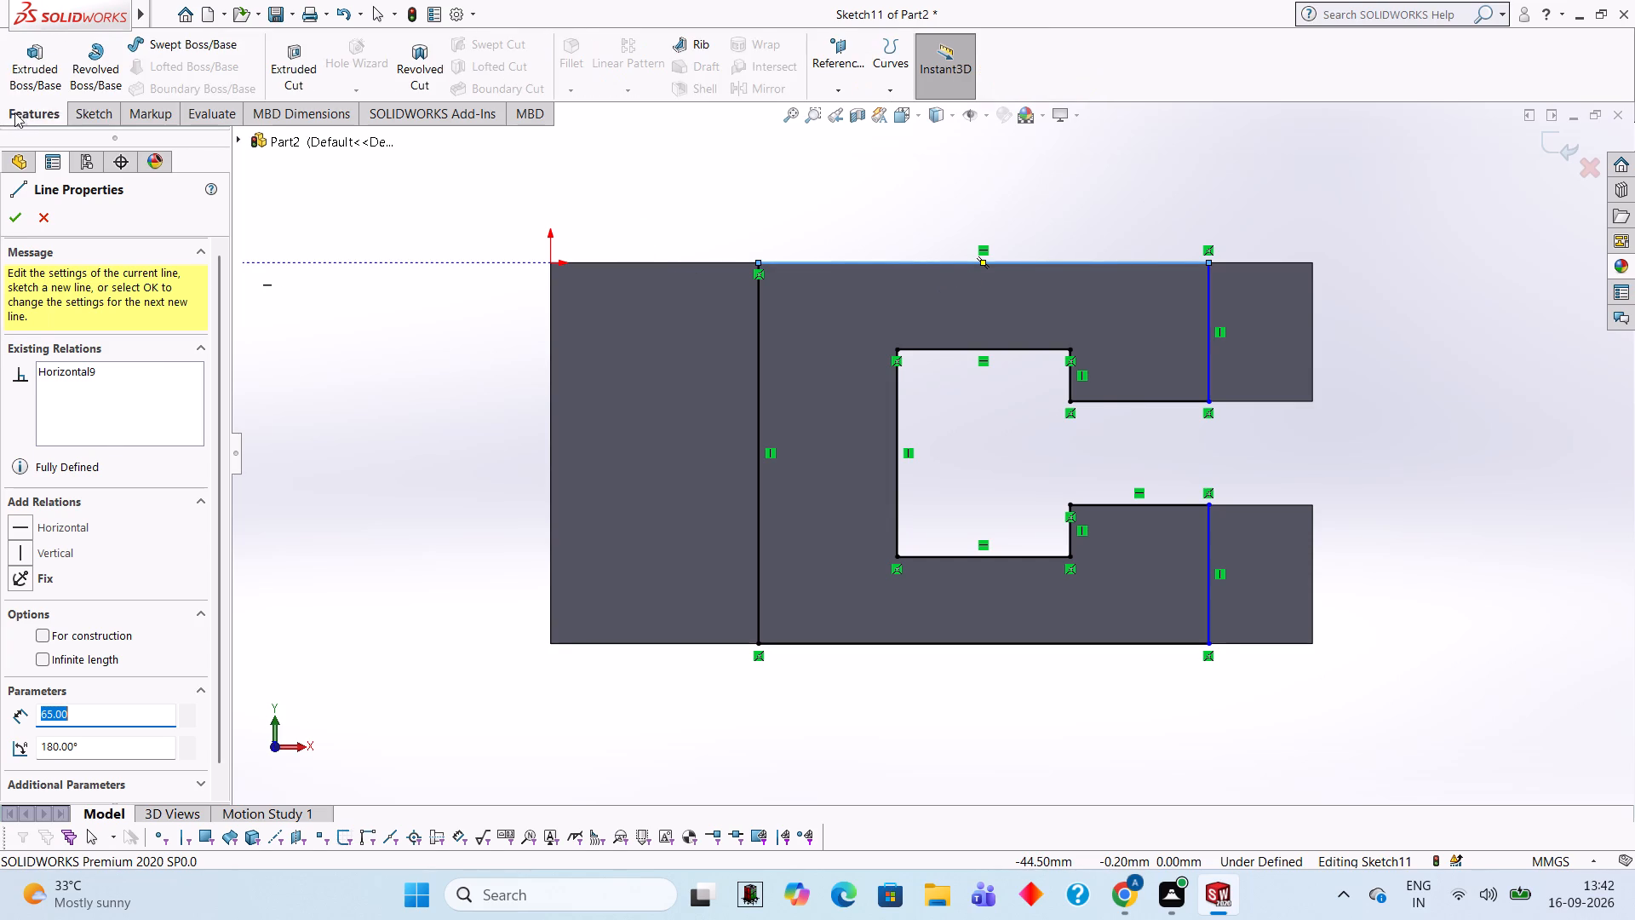
pyautogui.click(20, 90)
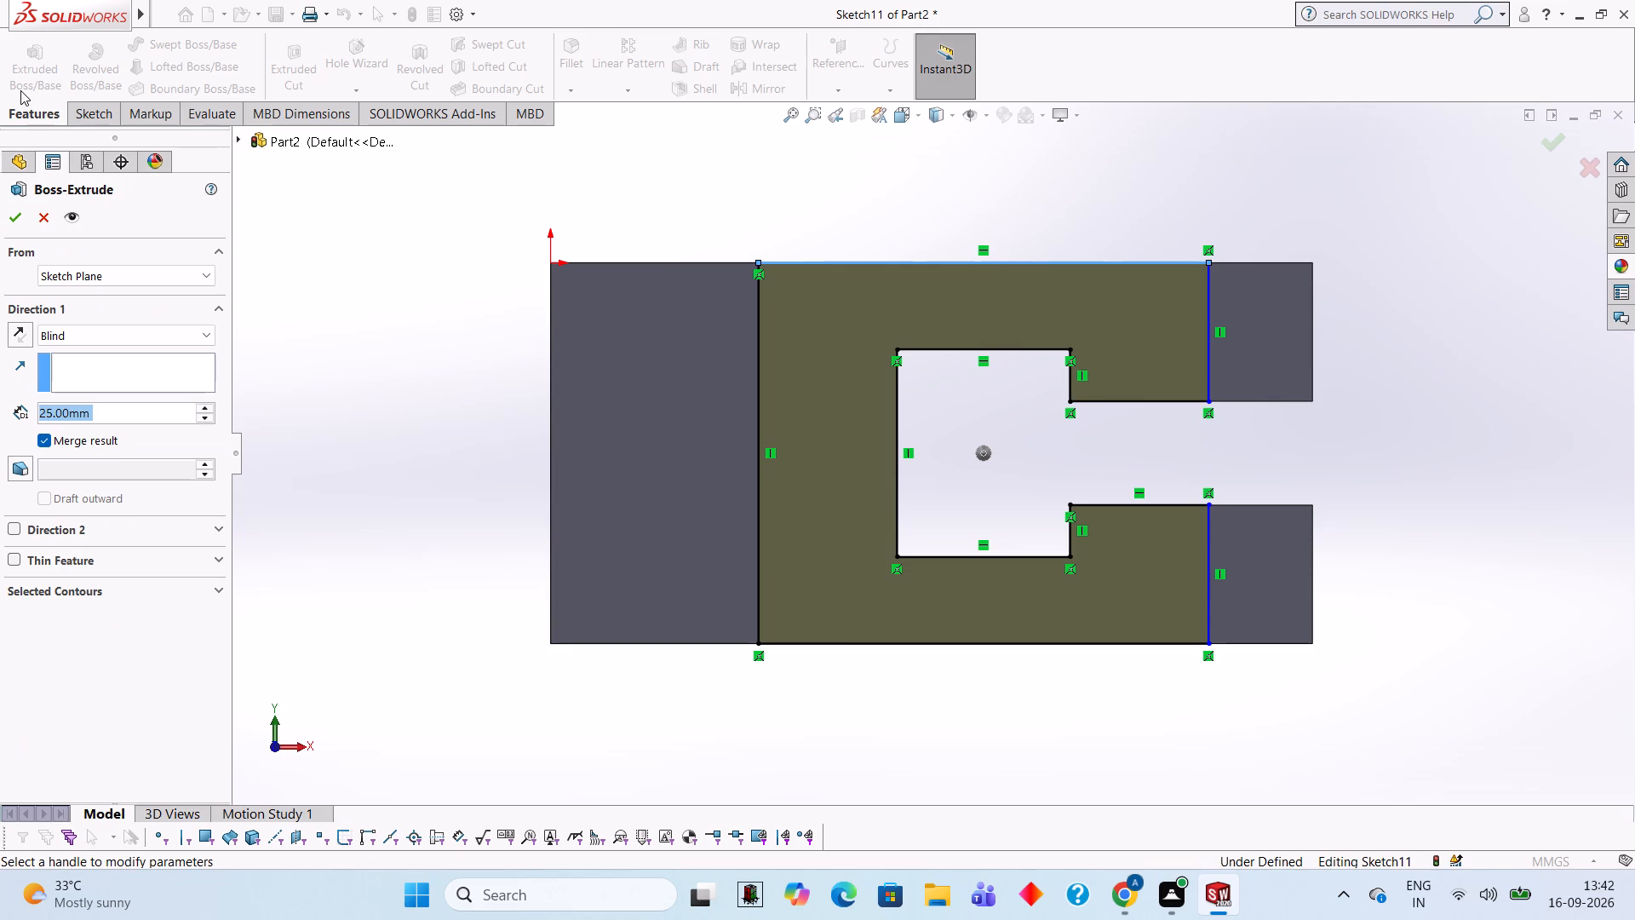
pyautogui.write('15')
pyautogui.press('Return')
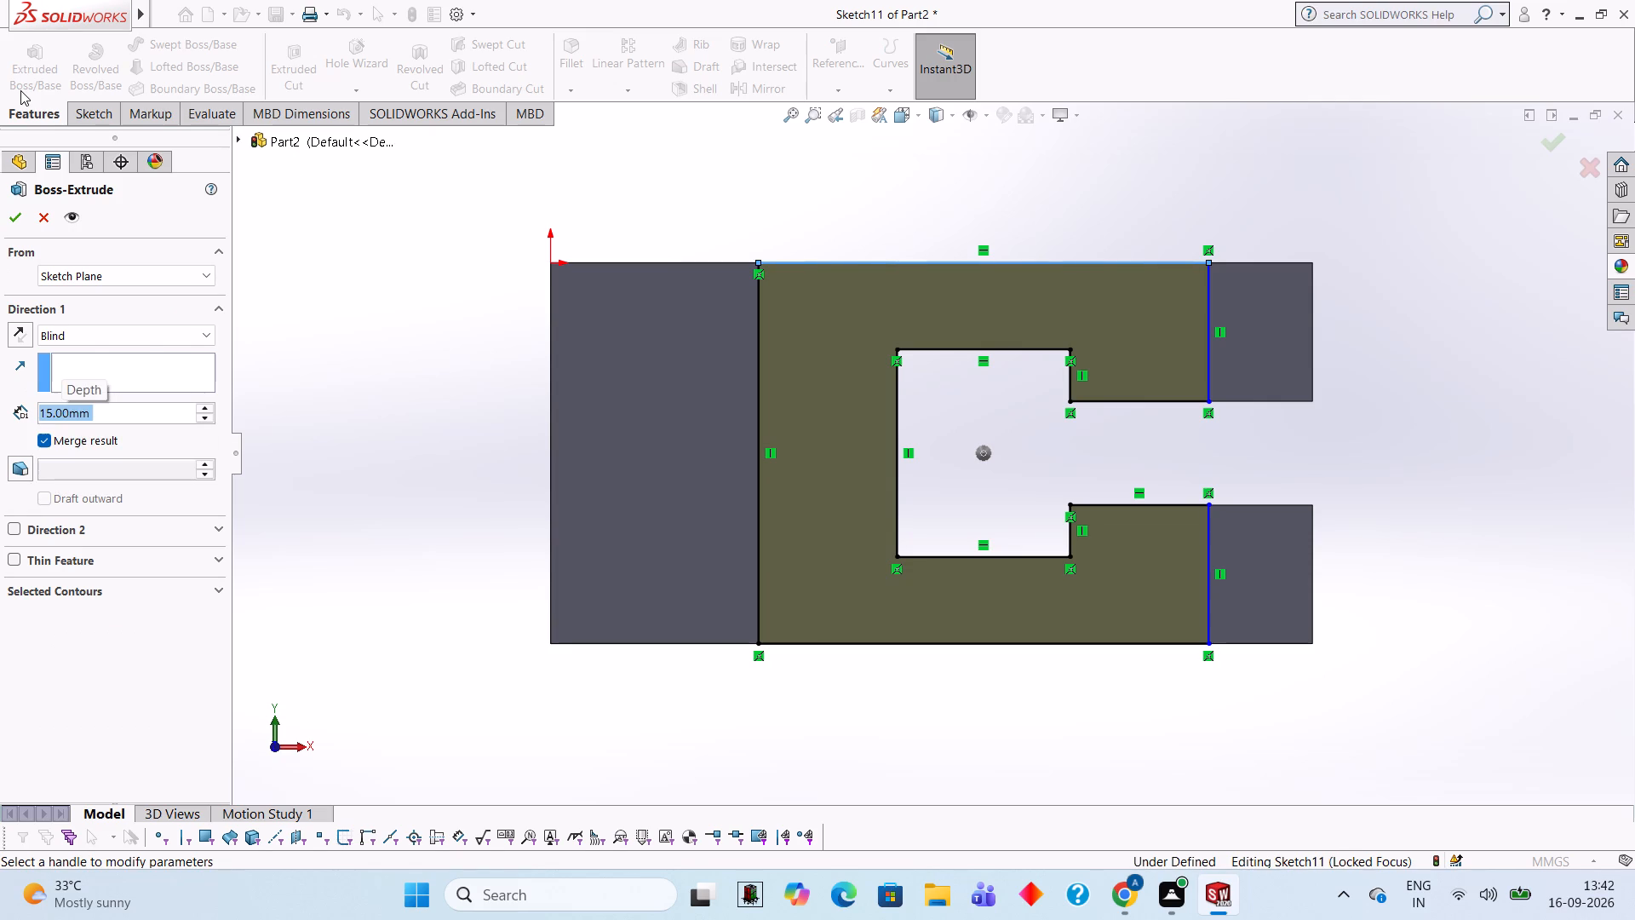
pyautogui.click(23, 219)
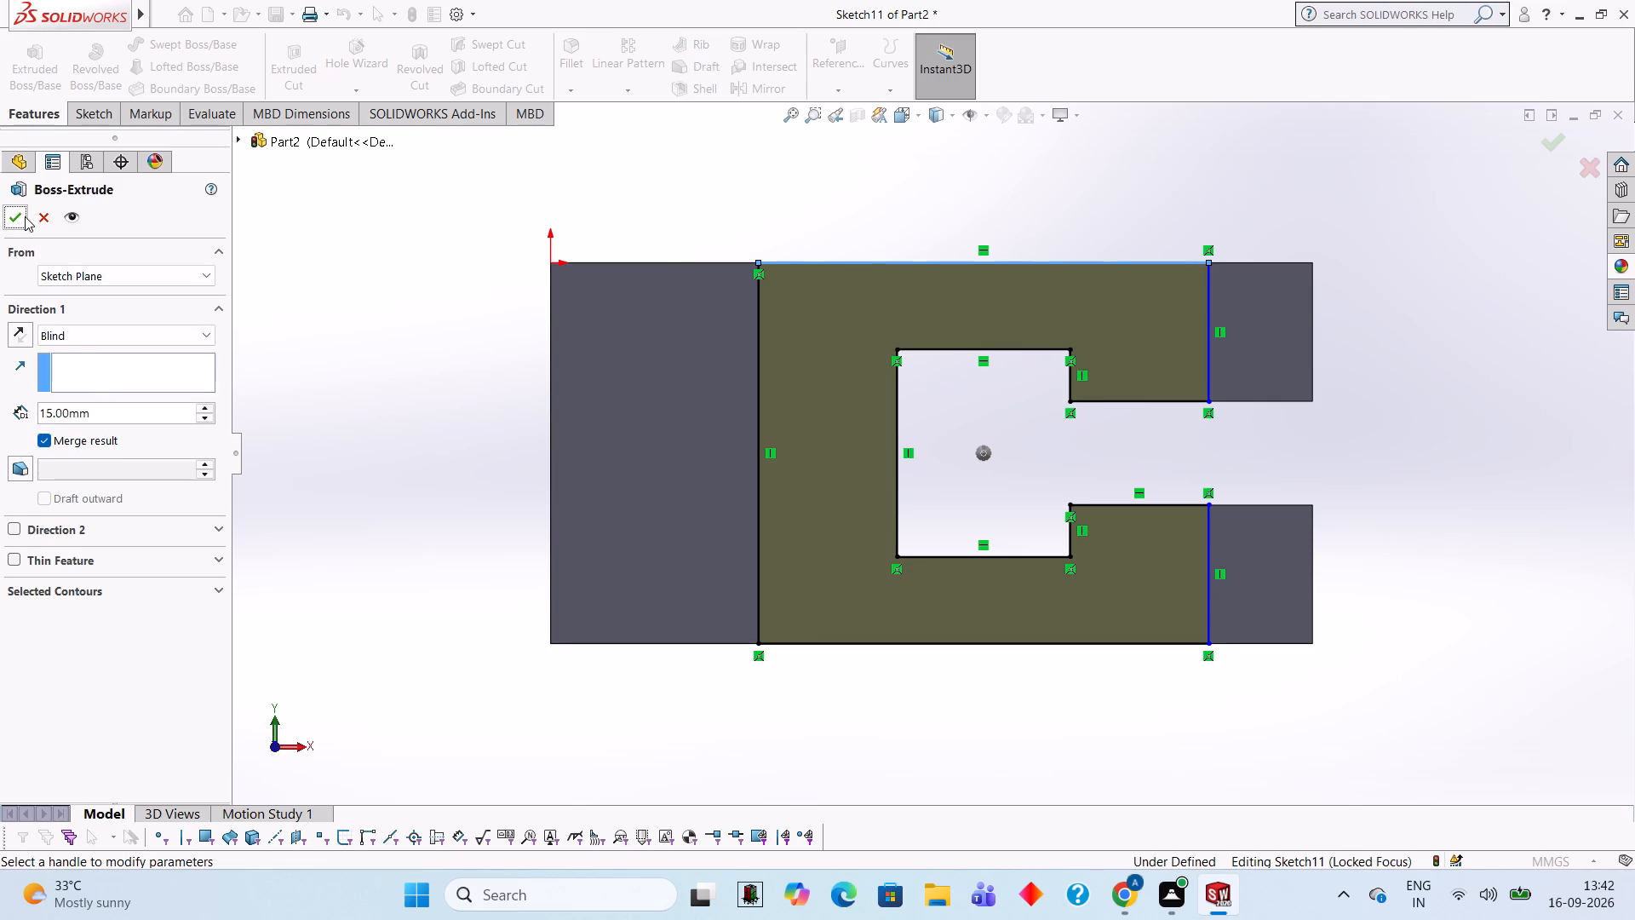
pyautogui.click(25, 216)
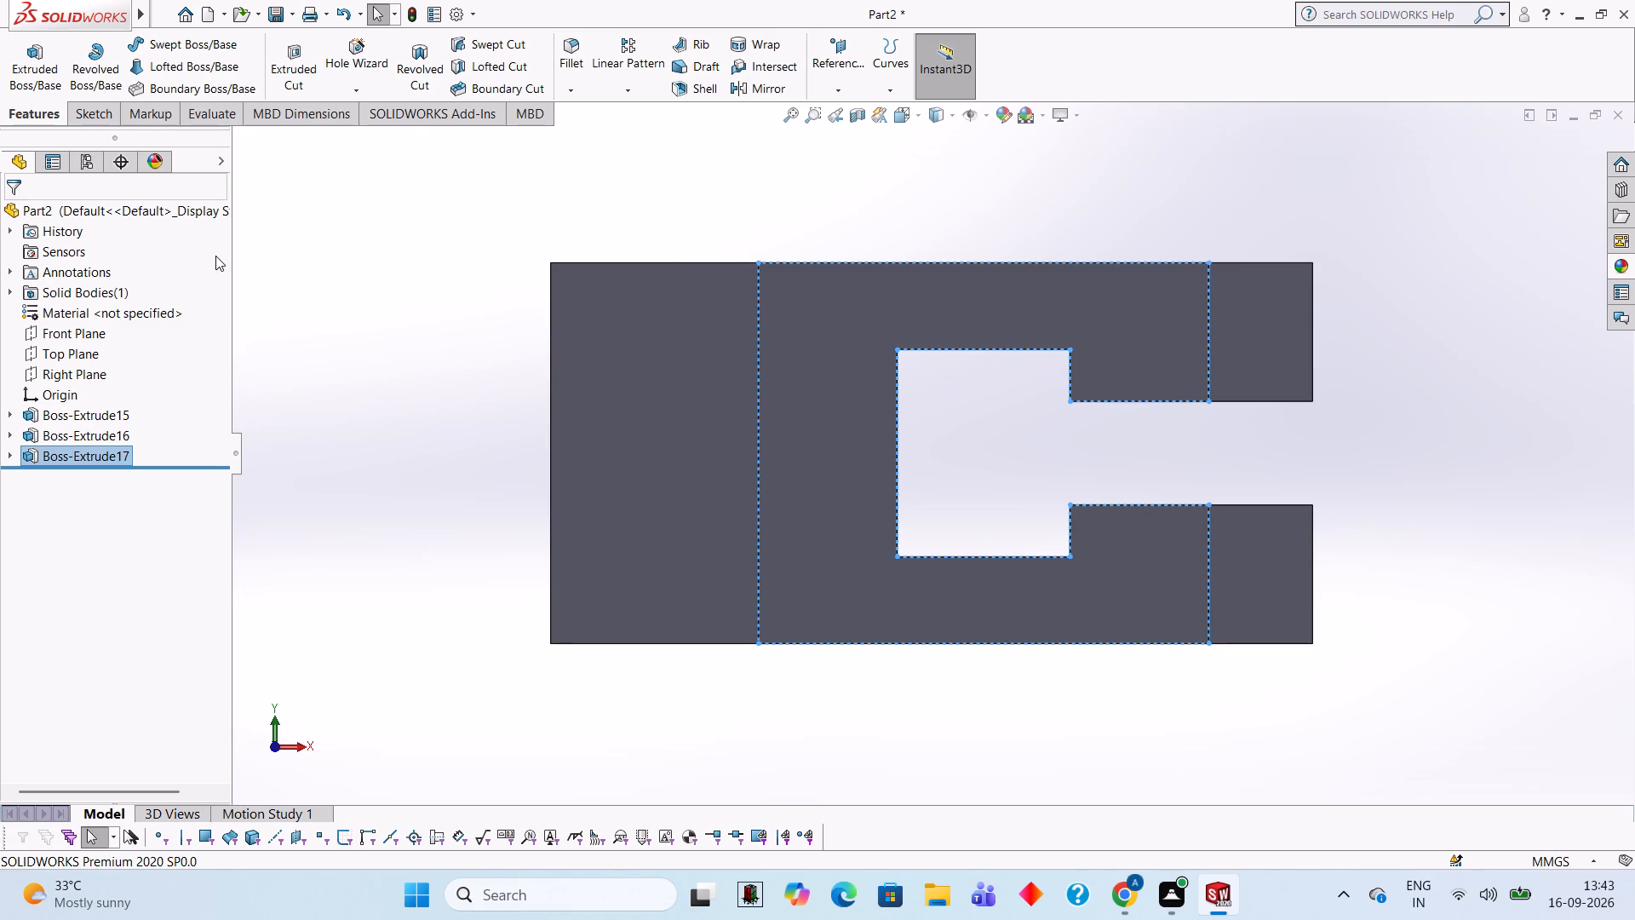
# Sketch a 10 mm diameter circle on the 30 mm wide raised block's front face, near its top edge.
pyautogui.click(111, 106)
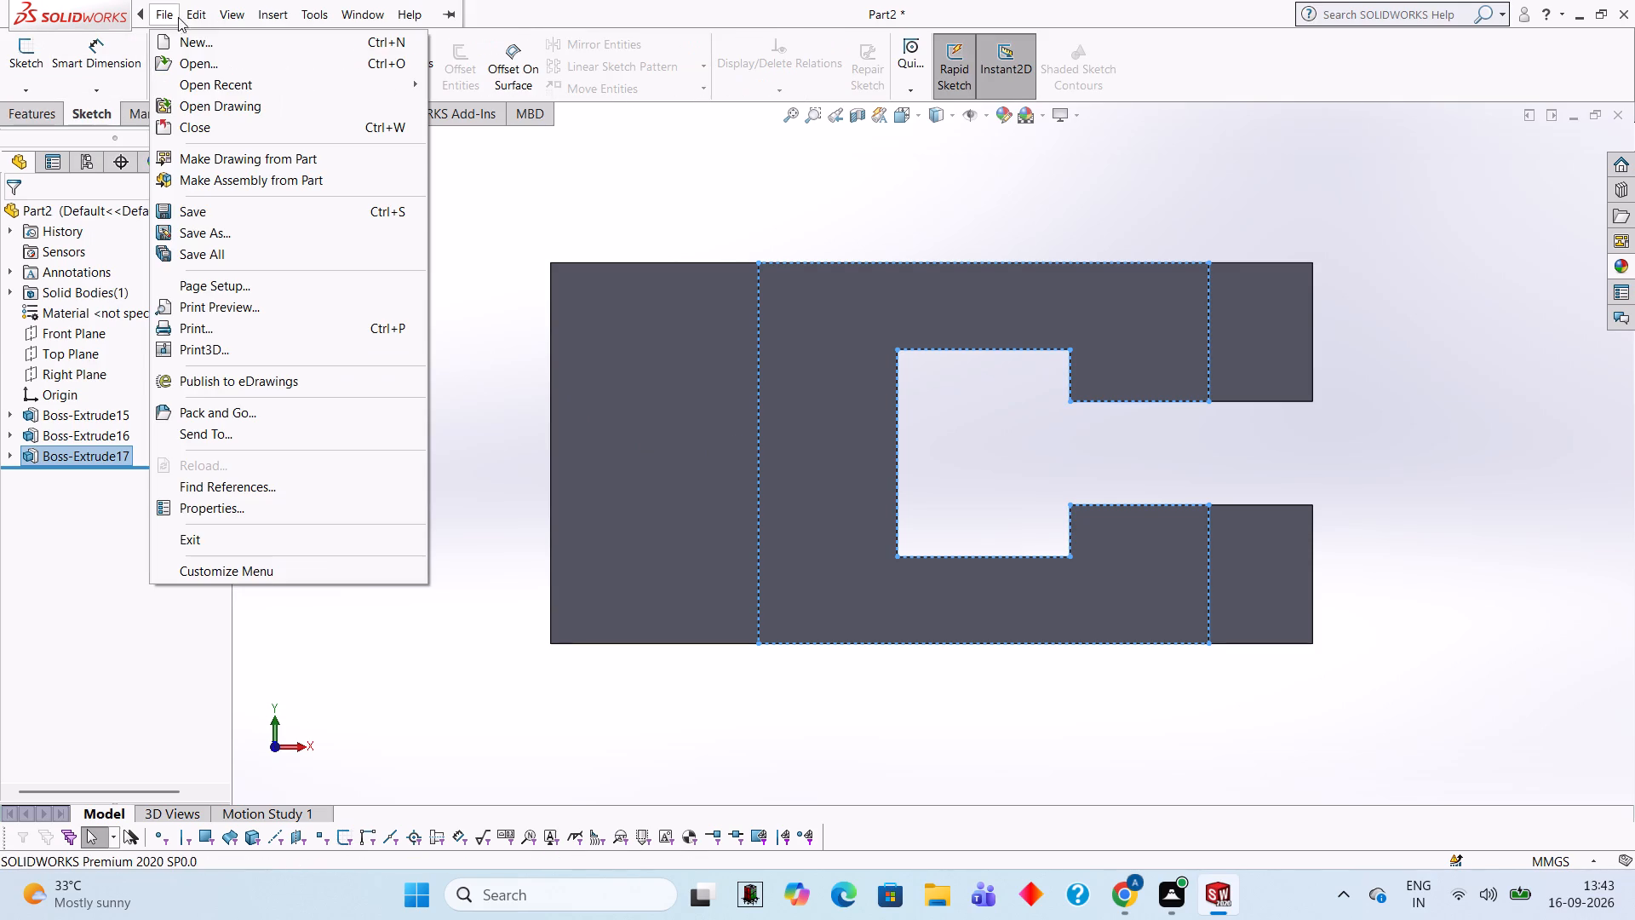
pyautogui.click(535, 150)
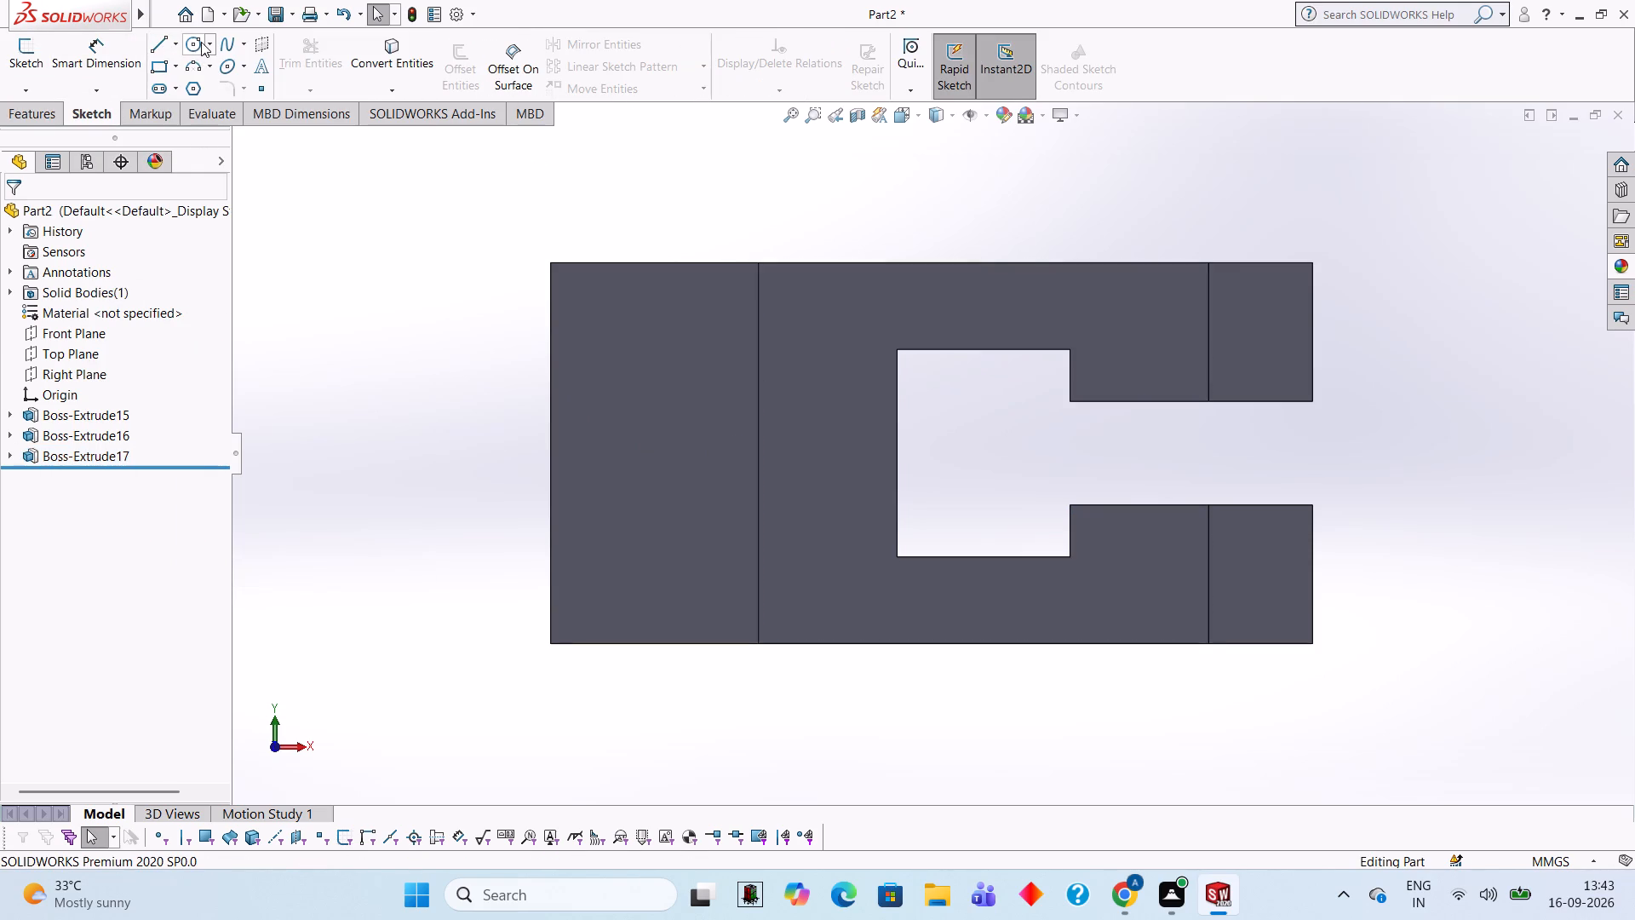
pyautogui.click(199, 42)
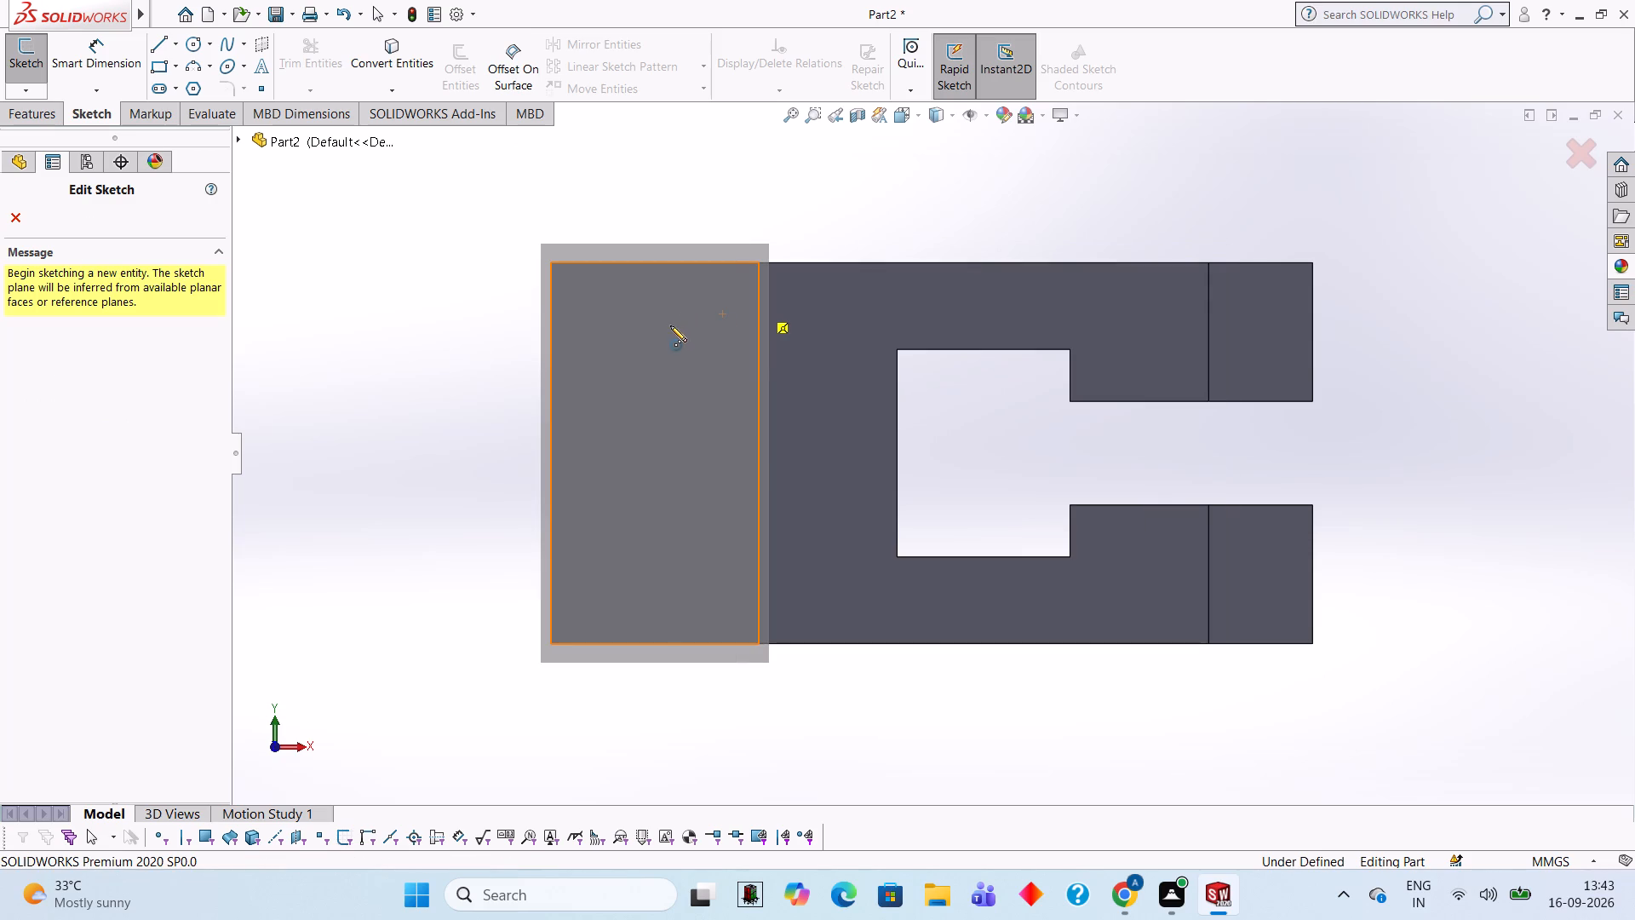
pyautogui.press('Escape')
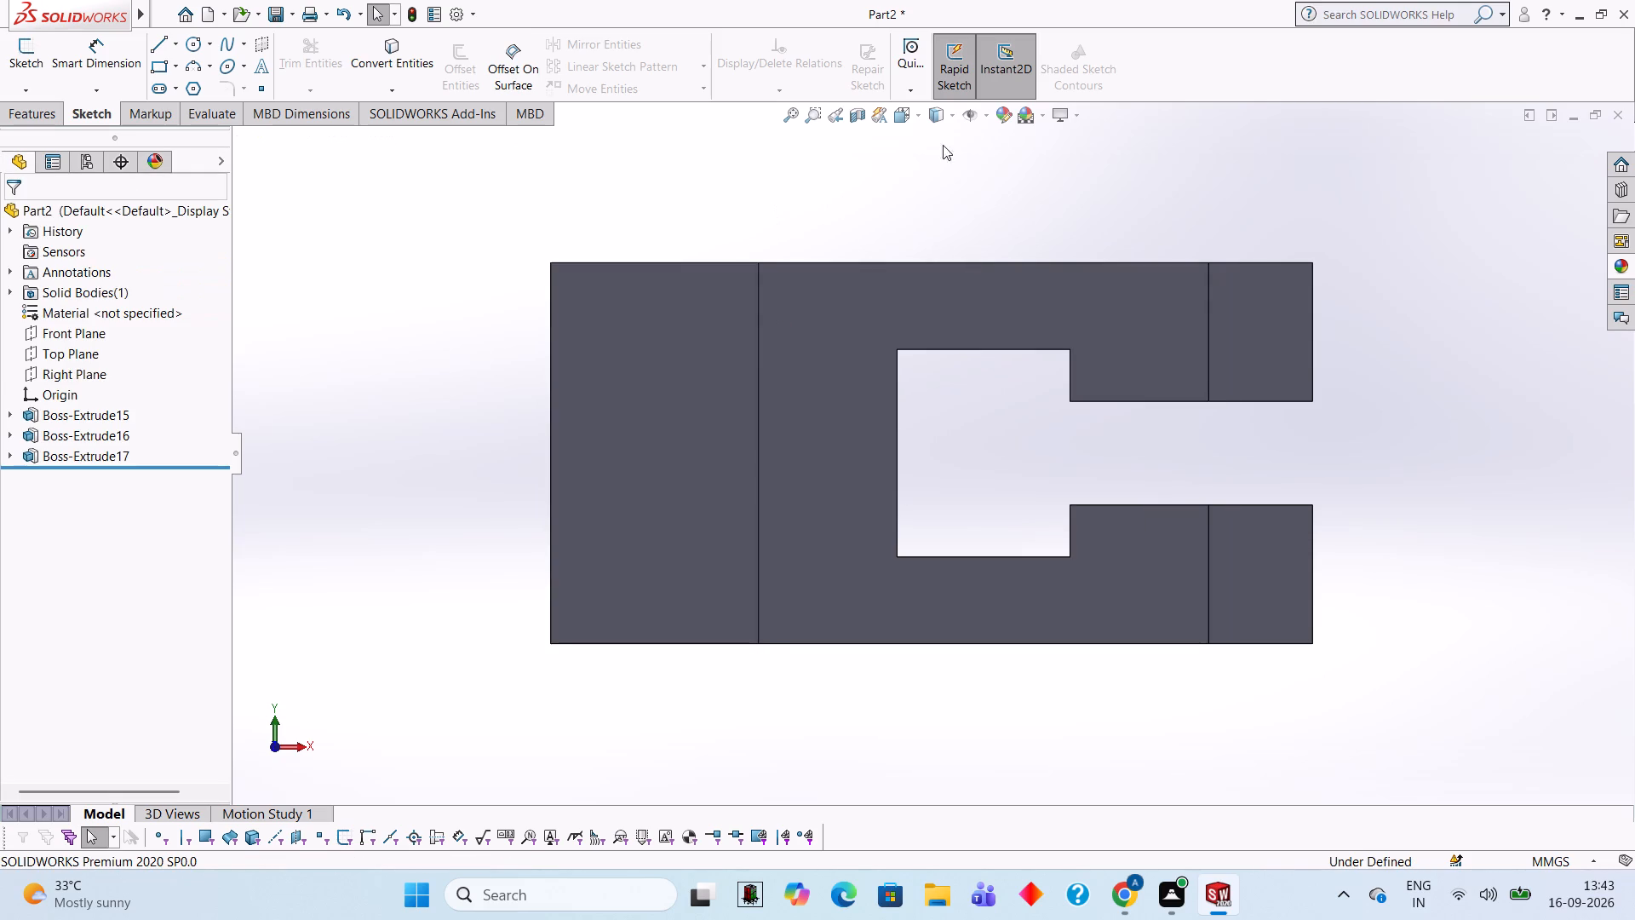
pyautogui.click(679, 386)
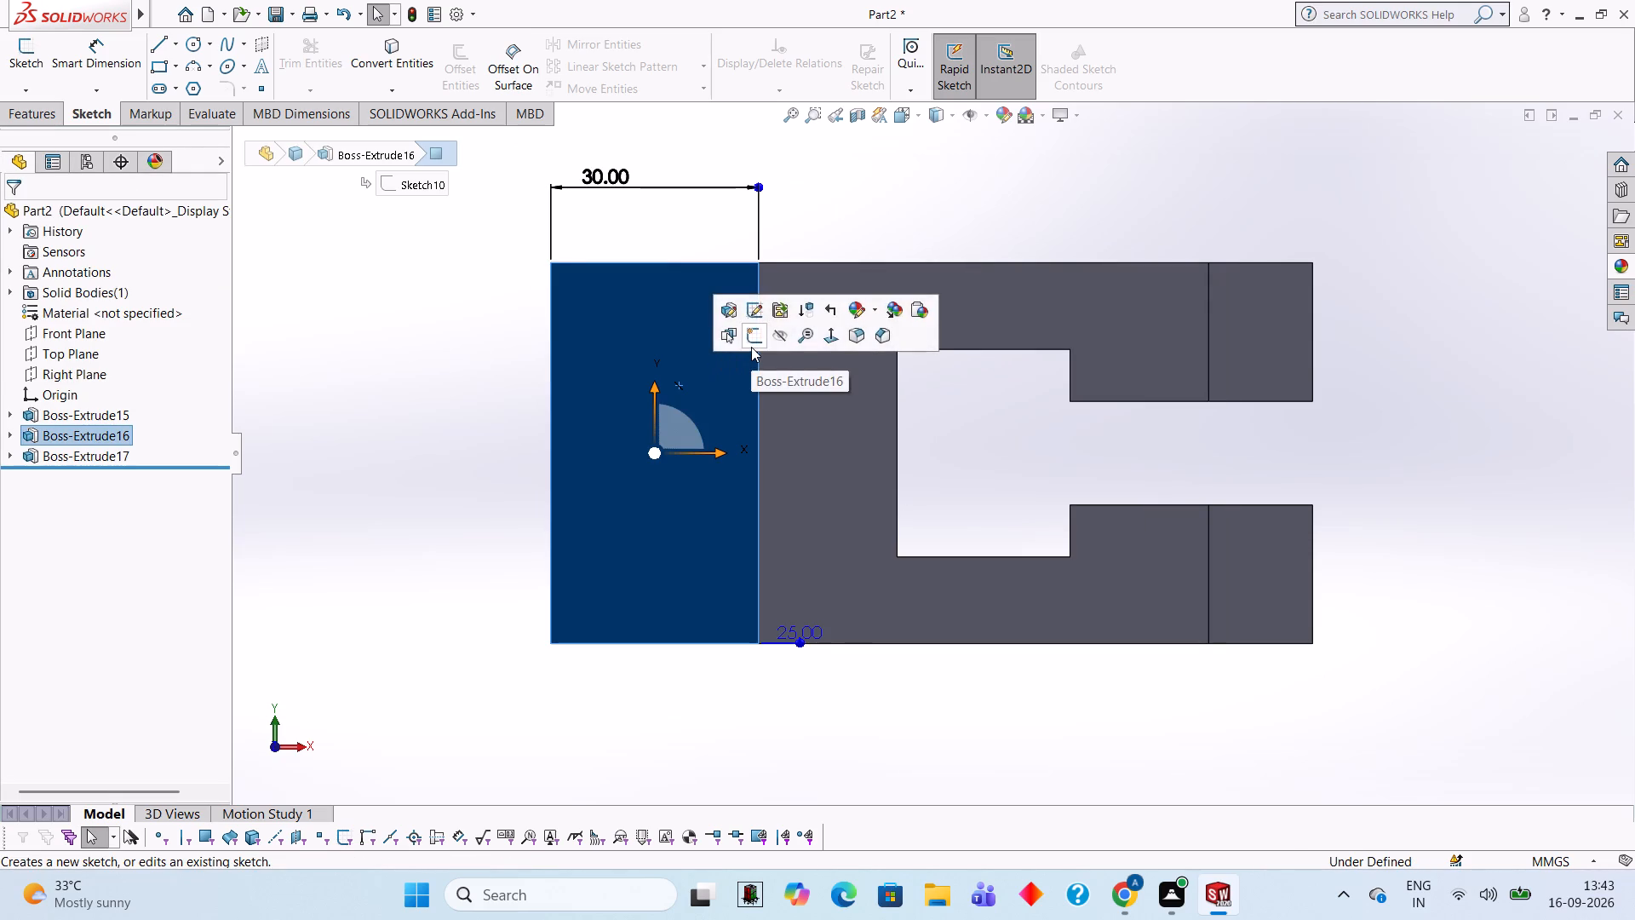
pyautogui.click(751, 347)
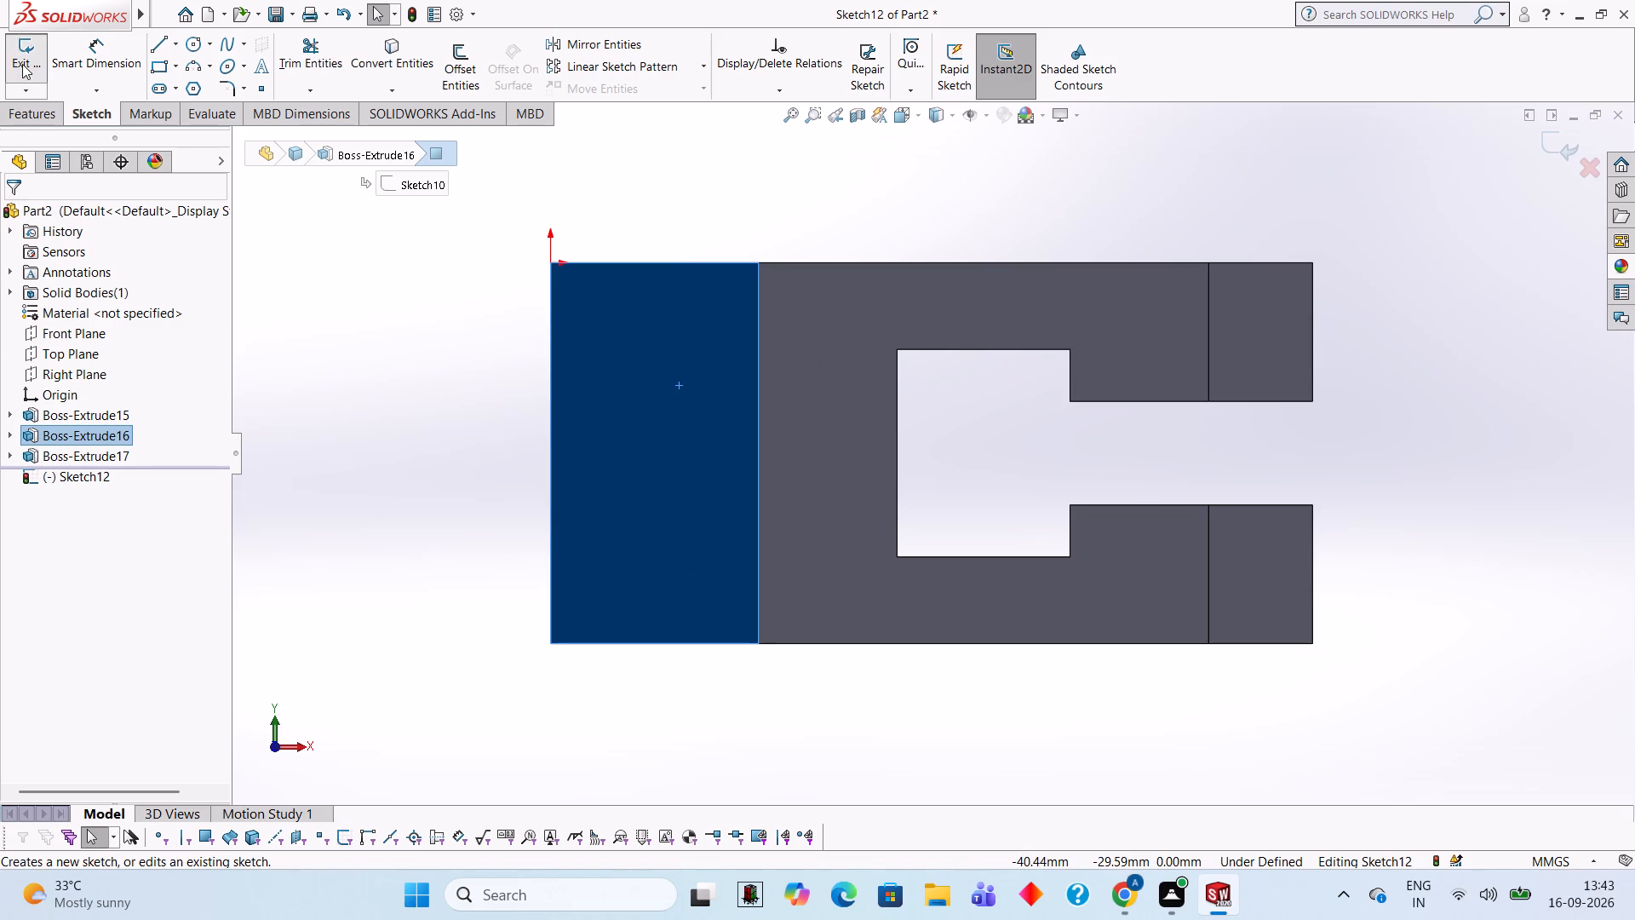
pyautogui.click(193, 54)
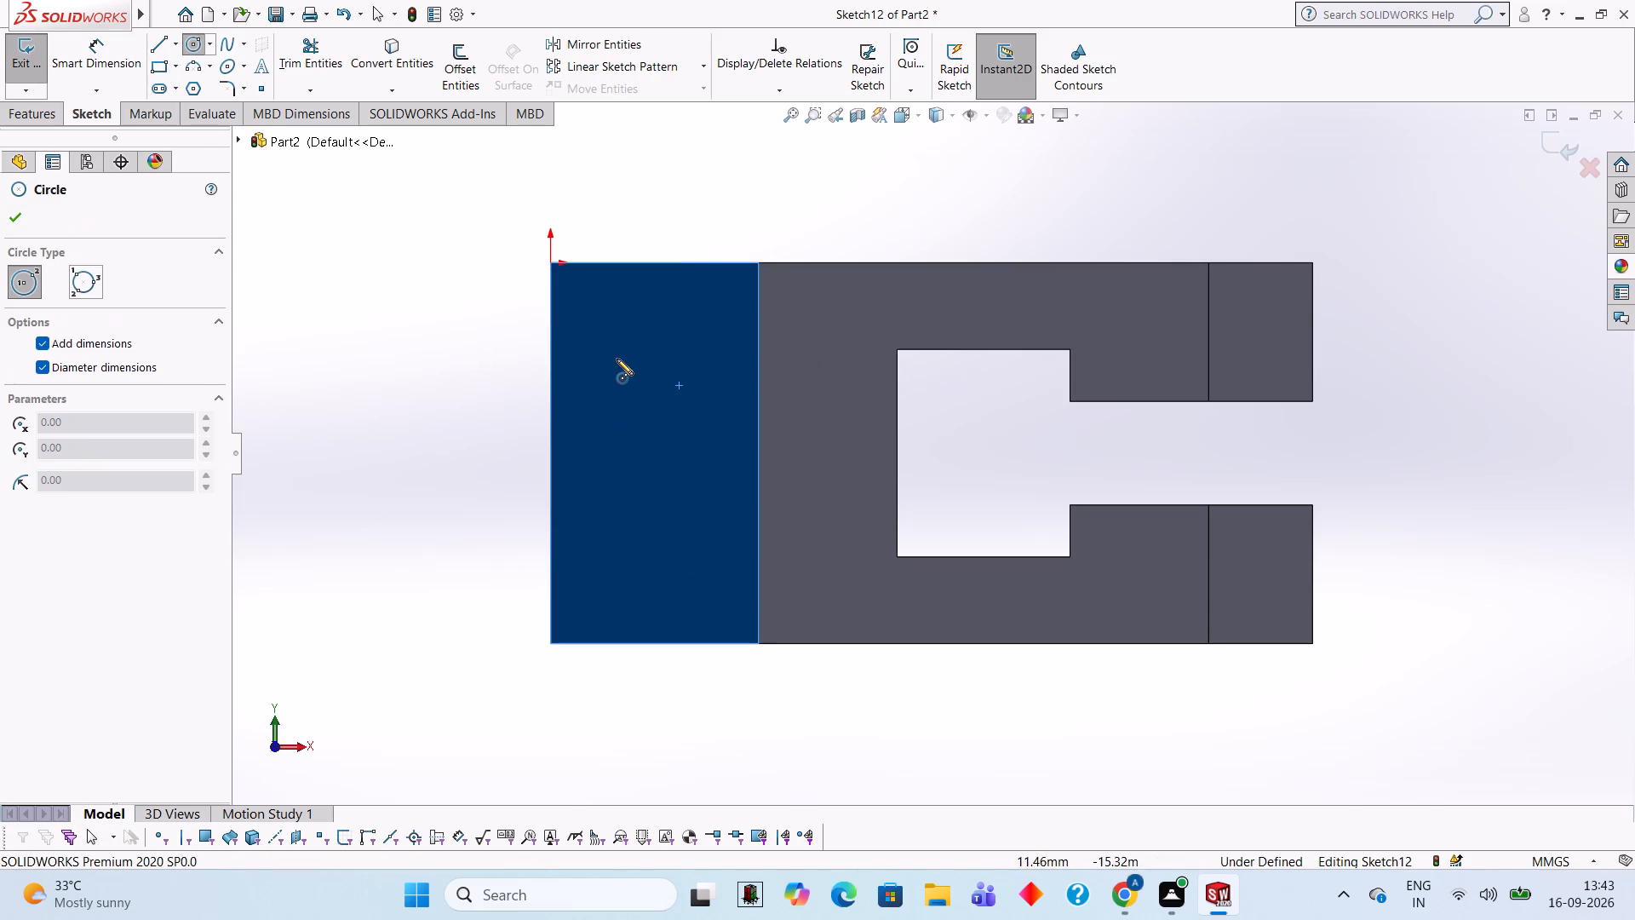
pyautogui.click(668, 344)
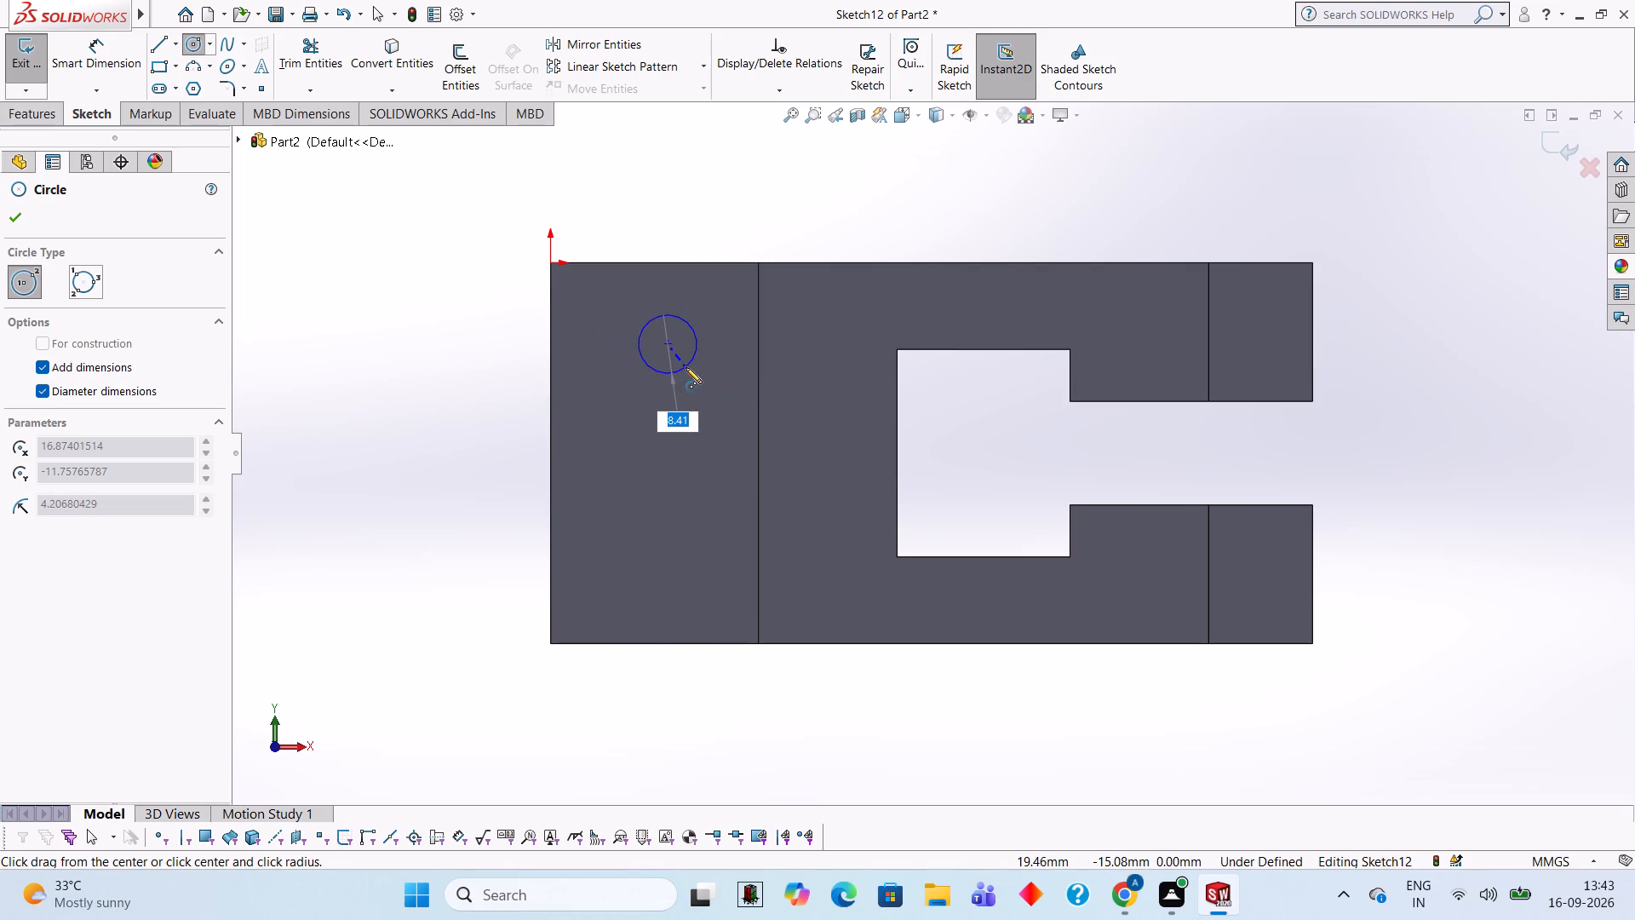
pyautogui.write('10')
pyautogui.press('Return')
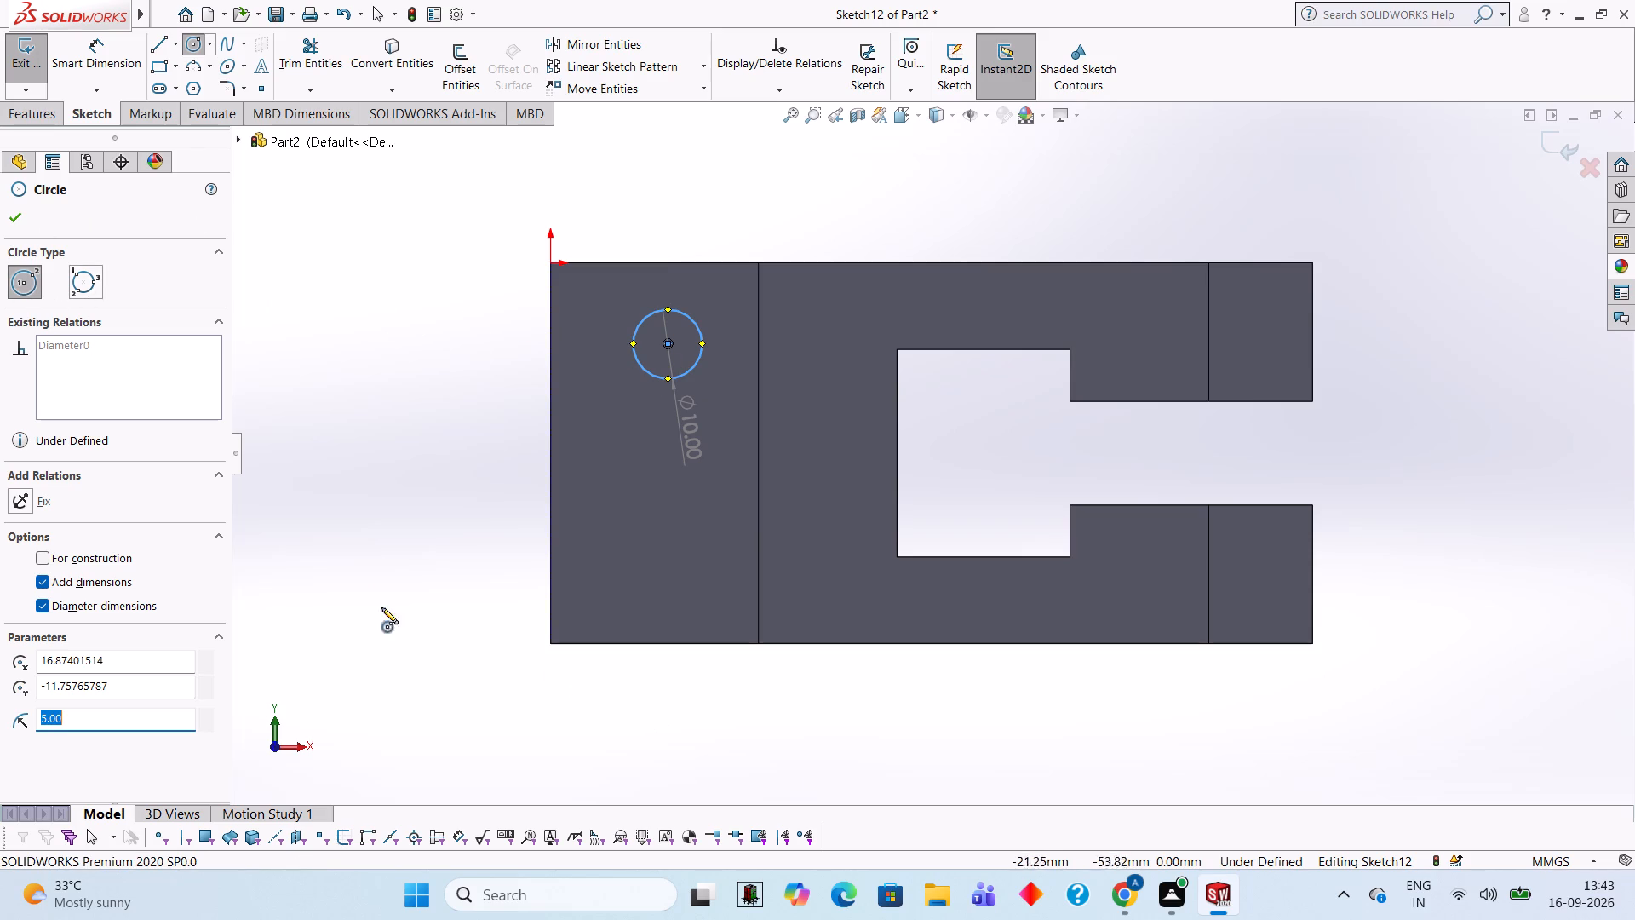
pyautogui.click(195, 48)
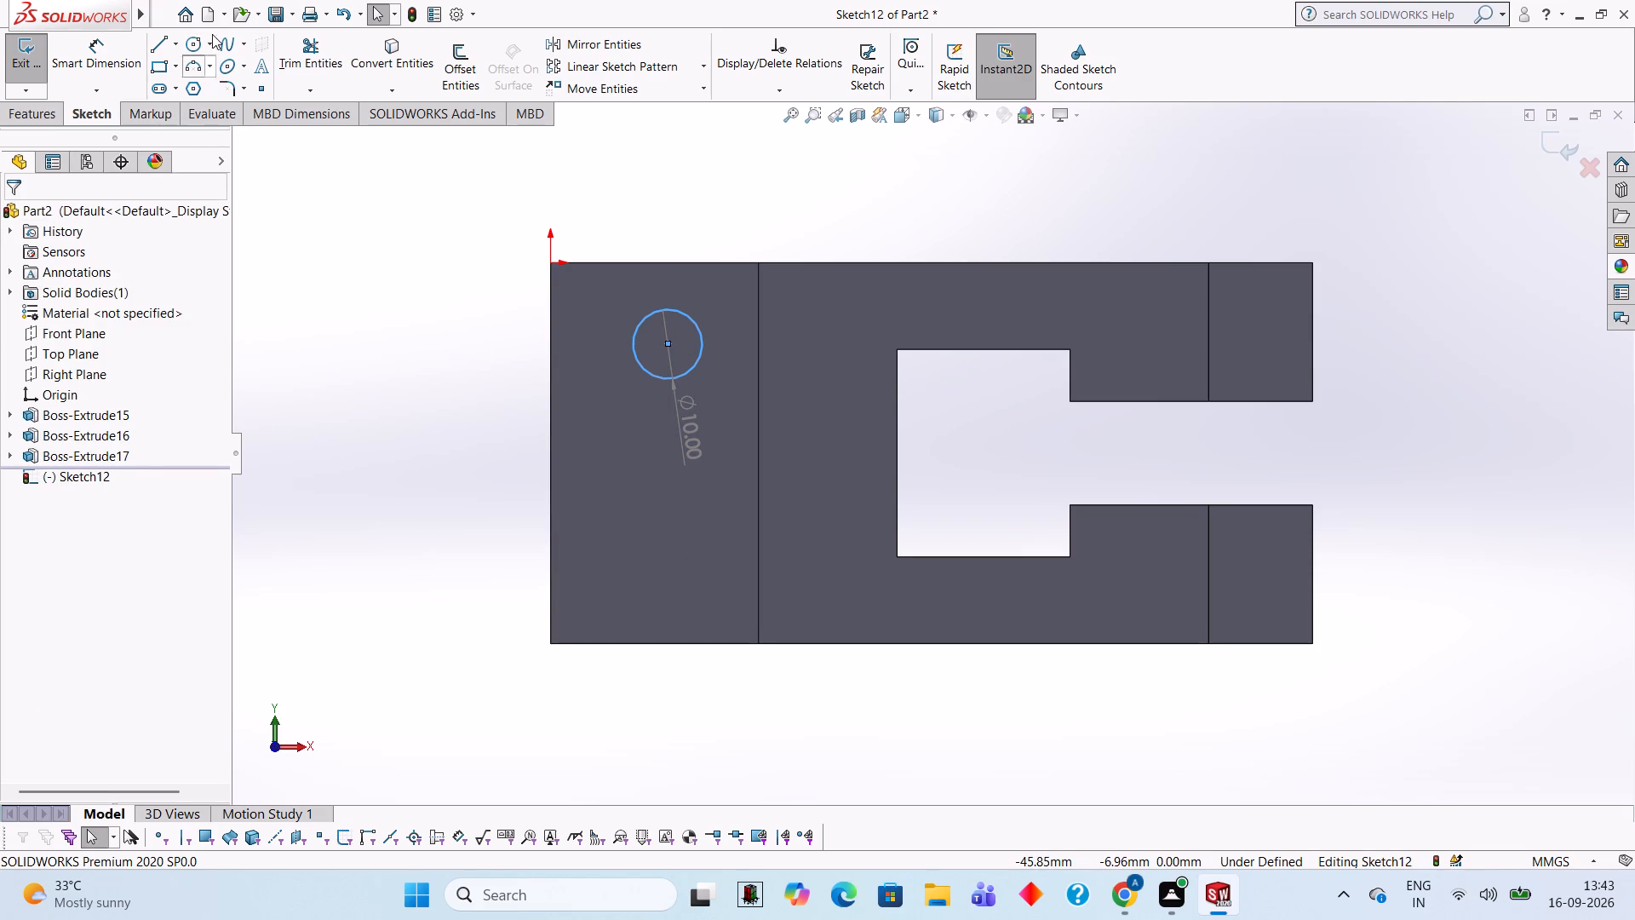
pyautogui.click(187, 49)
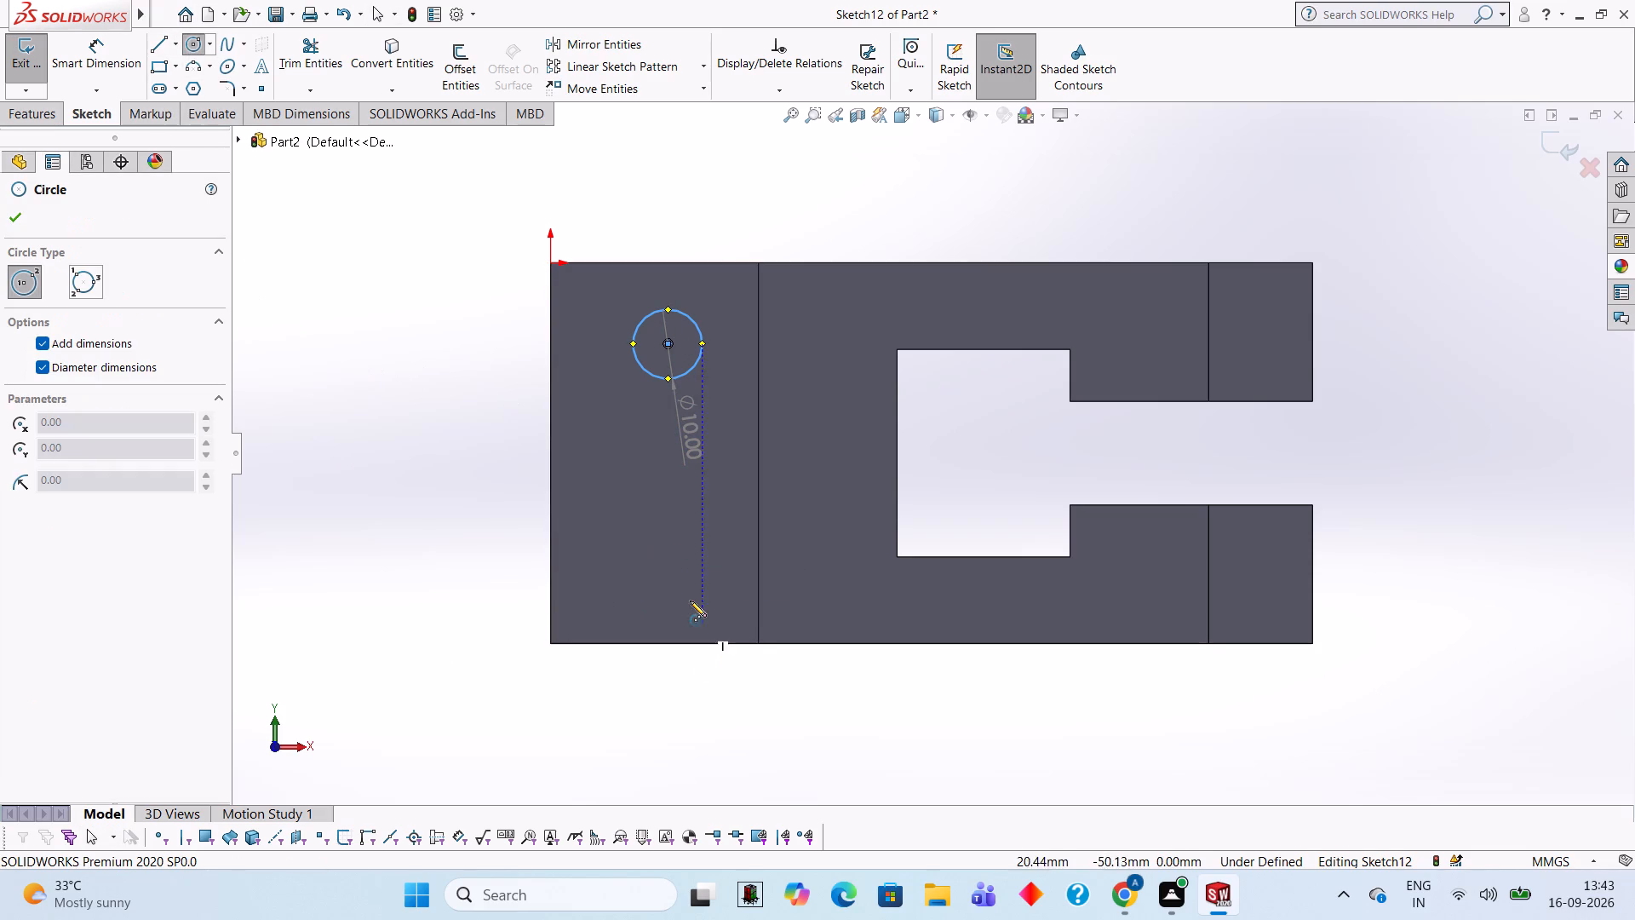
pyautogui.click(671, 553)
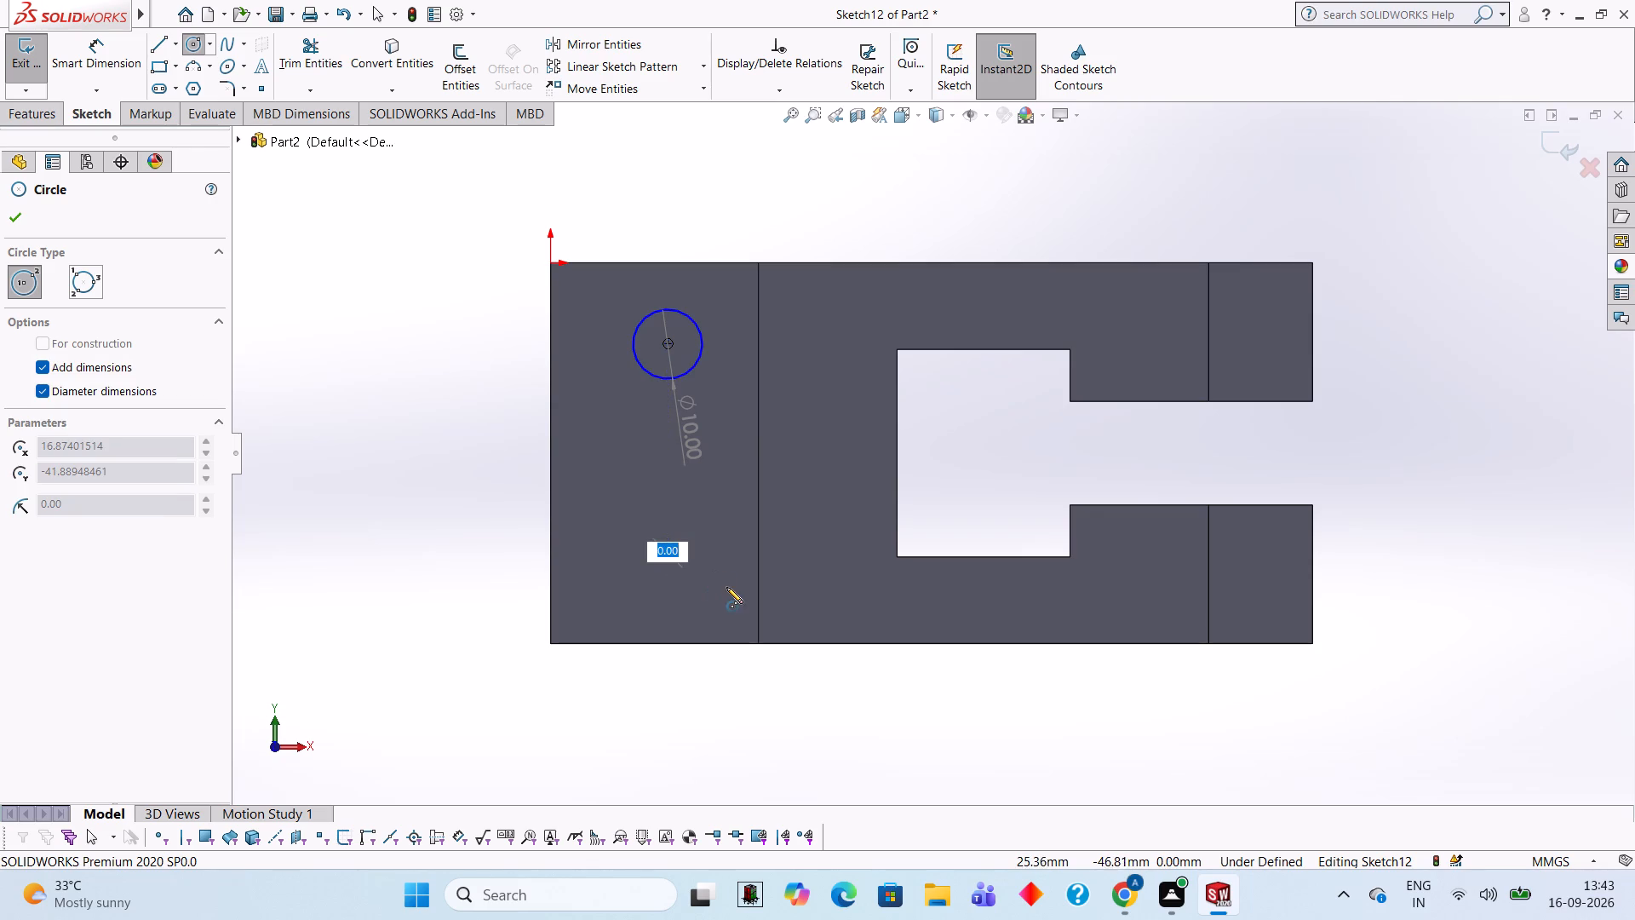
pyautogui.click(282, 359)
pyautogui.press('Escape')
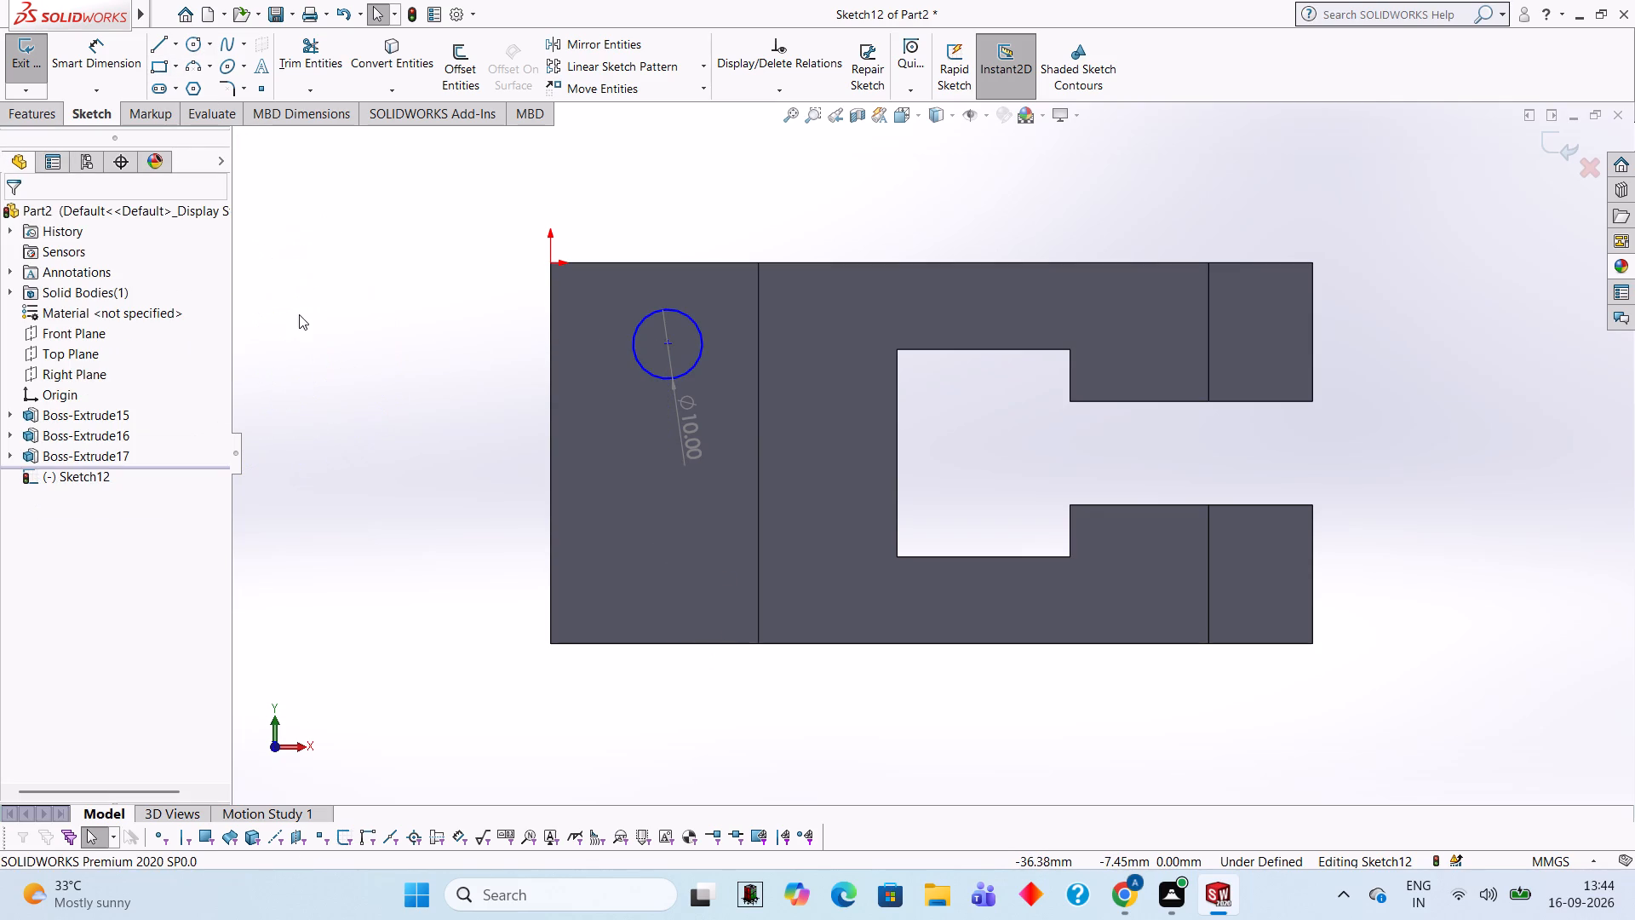
# Sketch a second 10 mm diameter circle on the block face, vertically aligned below the first and near the bottom edge.
pyautogui.click(192, 39)
pyautogui.click(667, 546)
pyautogui.write('10')
pyautogui.press('Return')
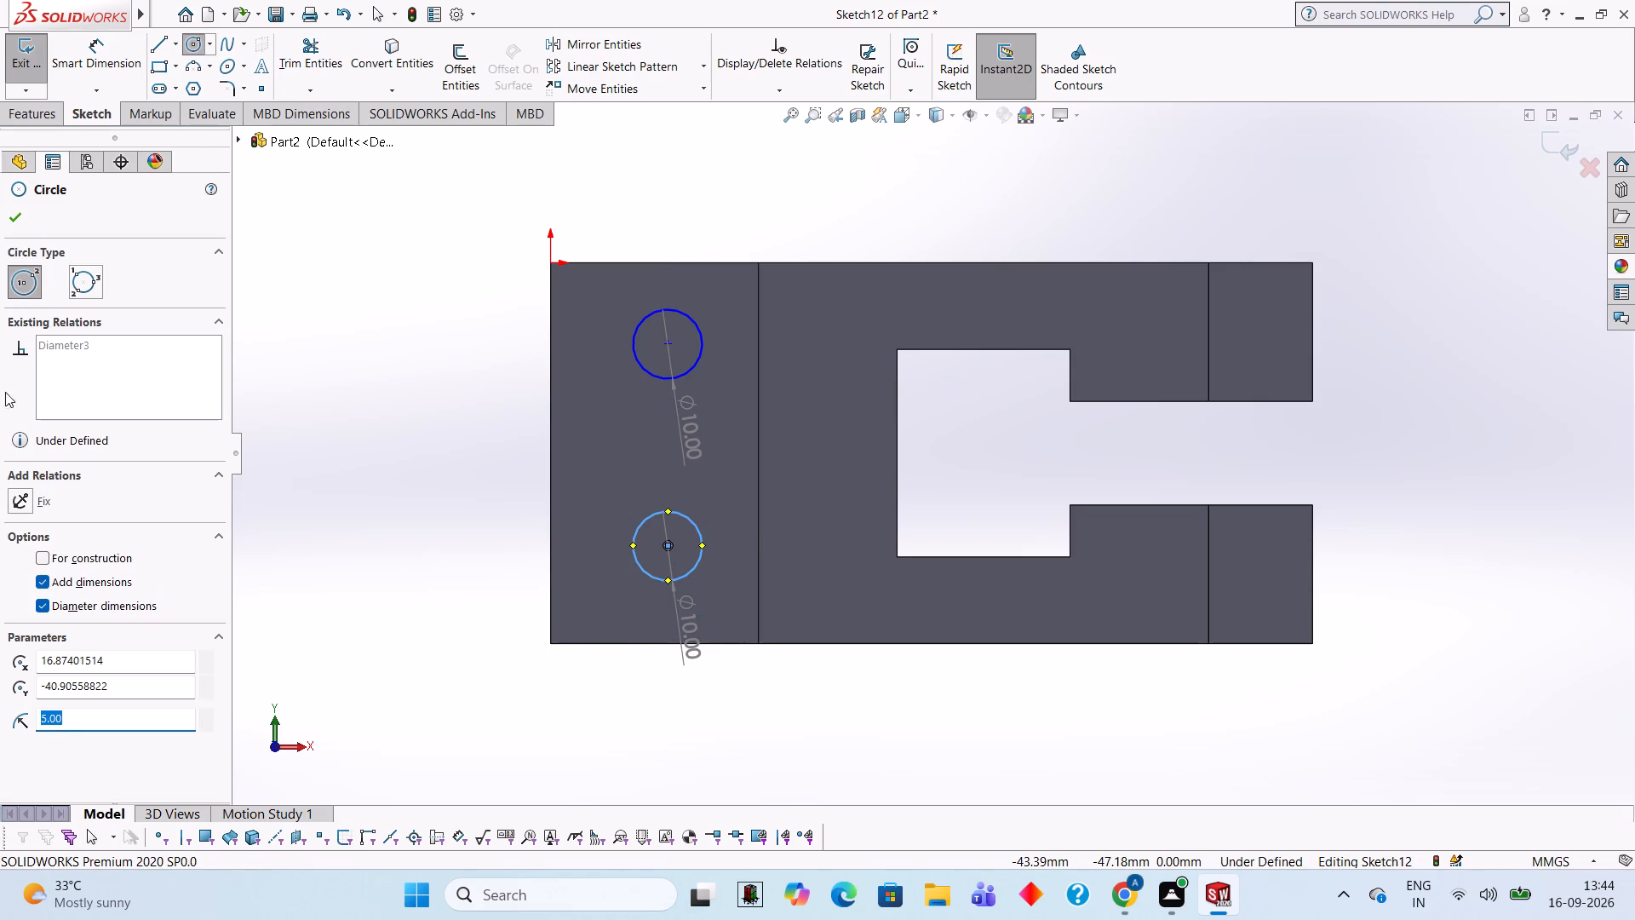
pyautogui.press('Escape')
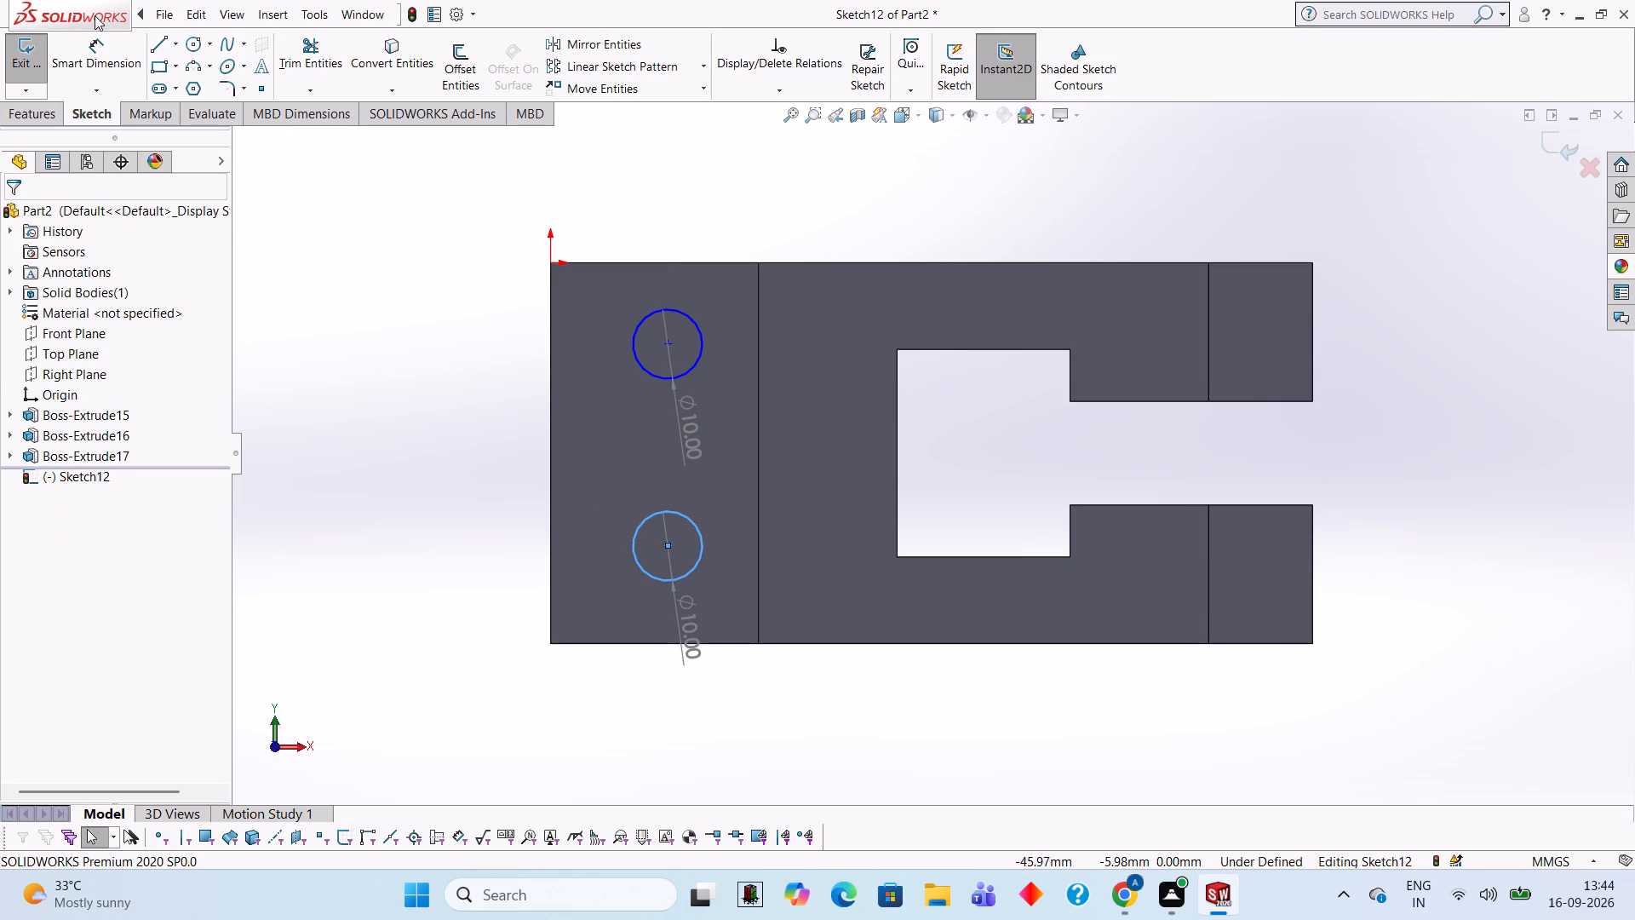
# Dimension the upper circle's centre 10 mm below the block's top edge.
pyautogui.click(127, 47)
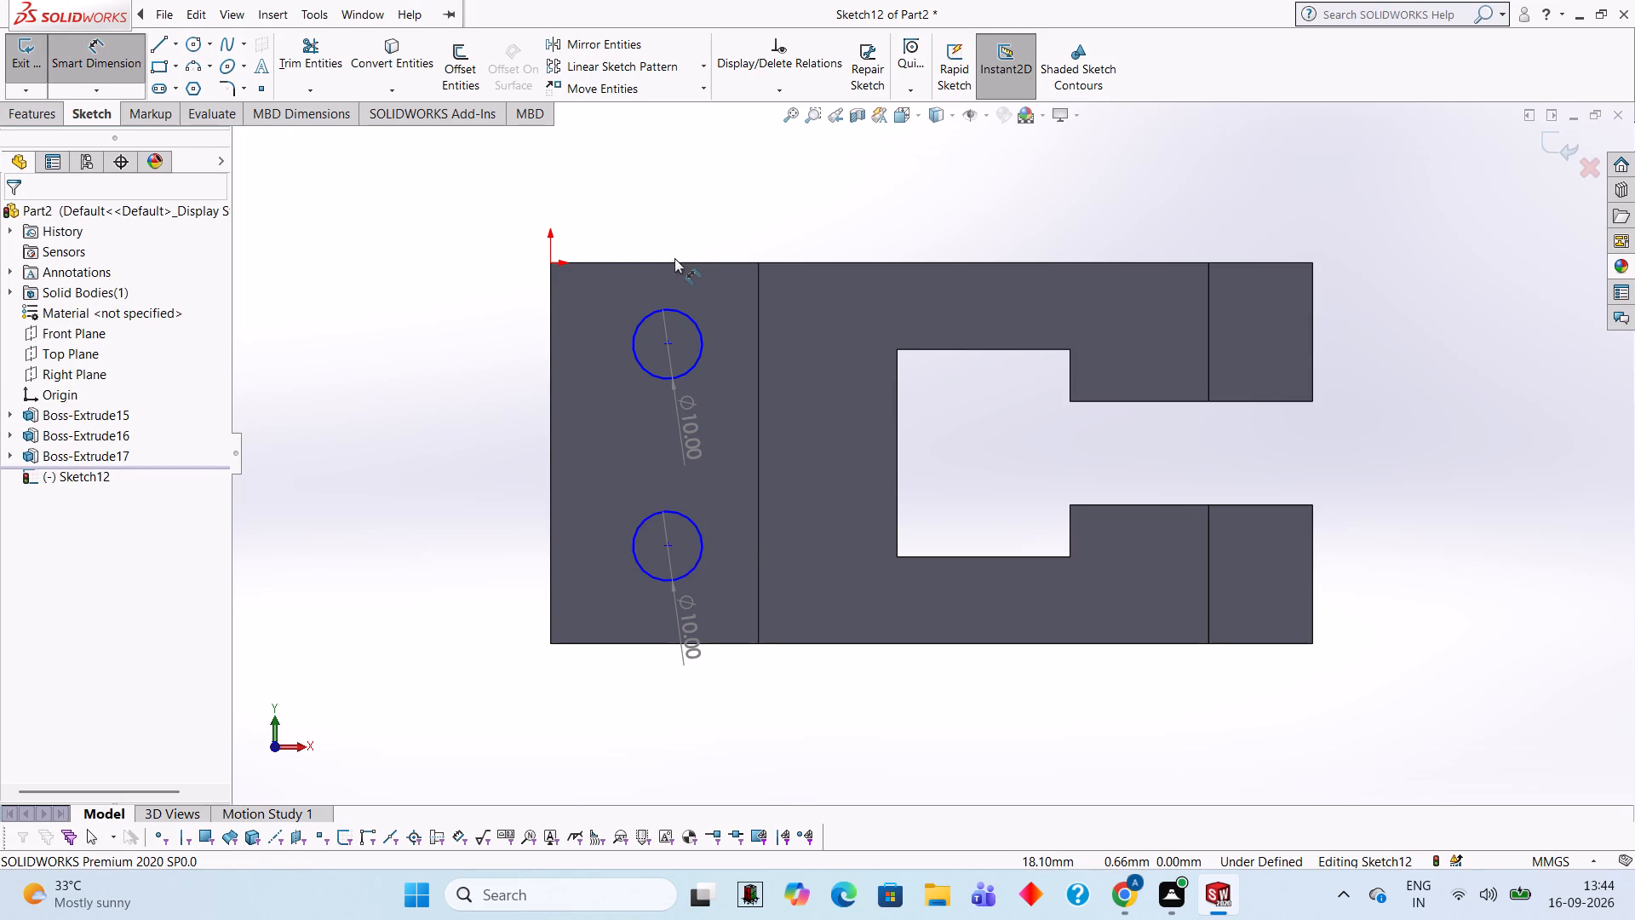
pyautogui.click(663, 261)
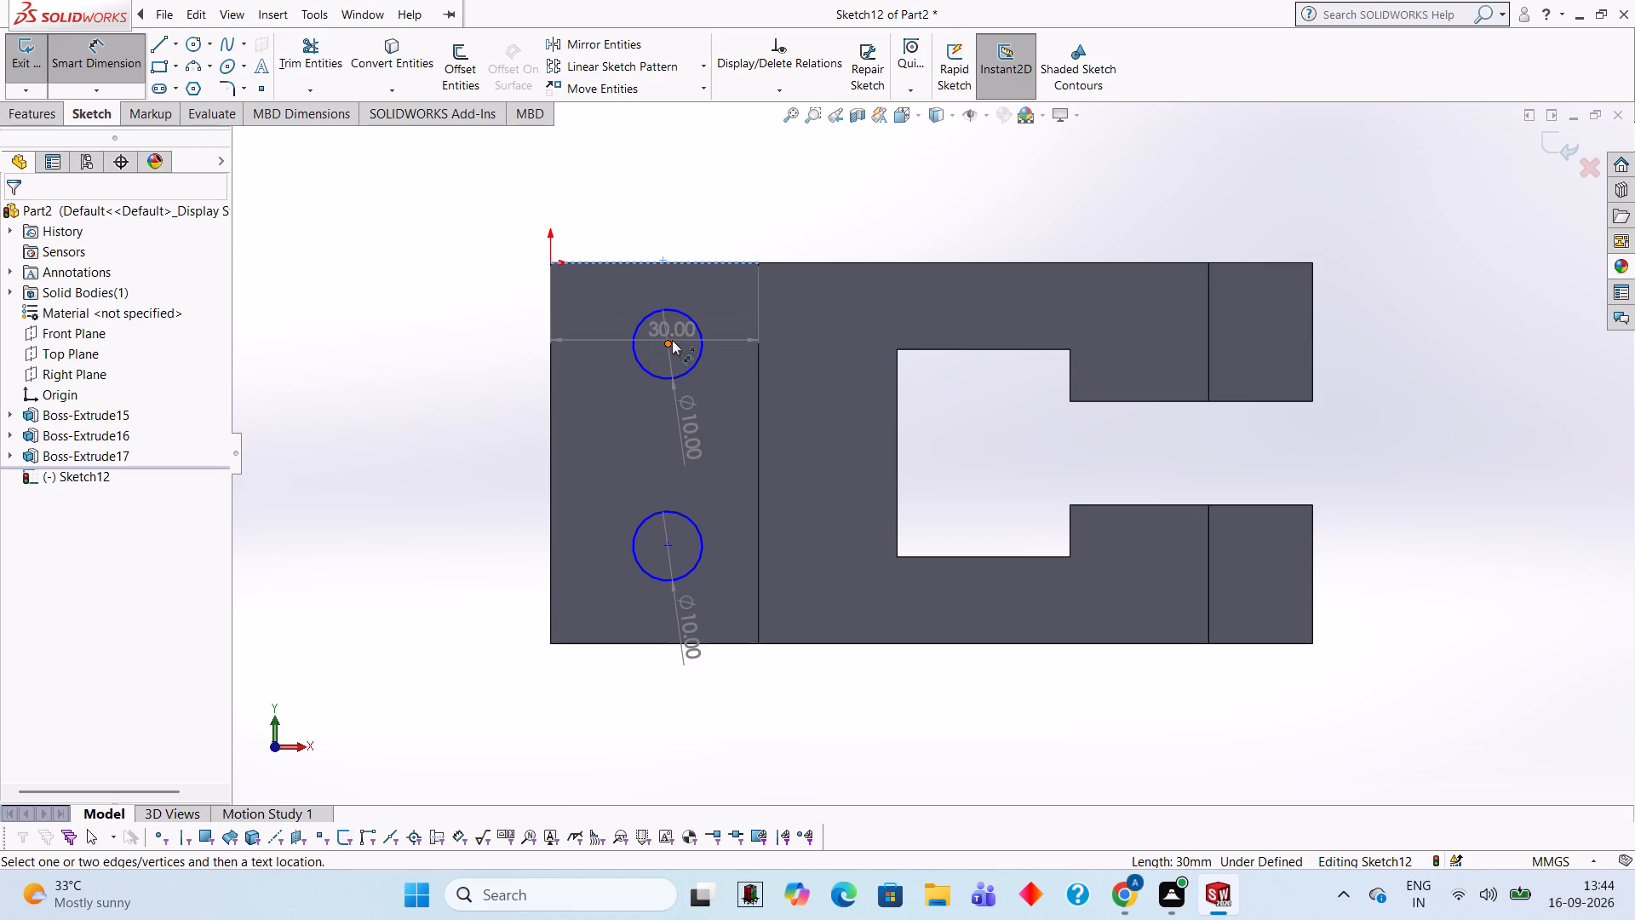
pyautogui.click(666, 340)
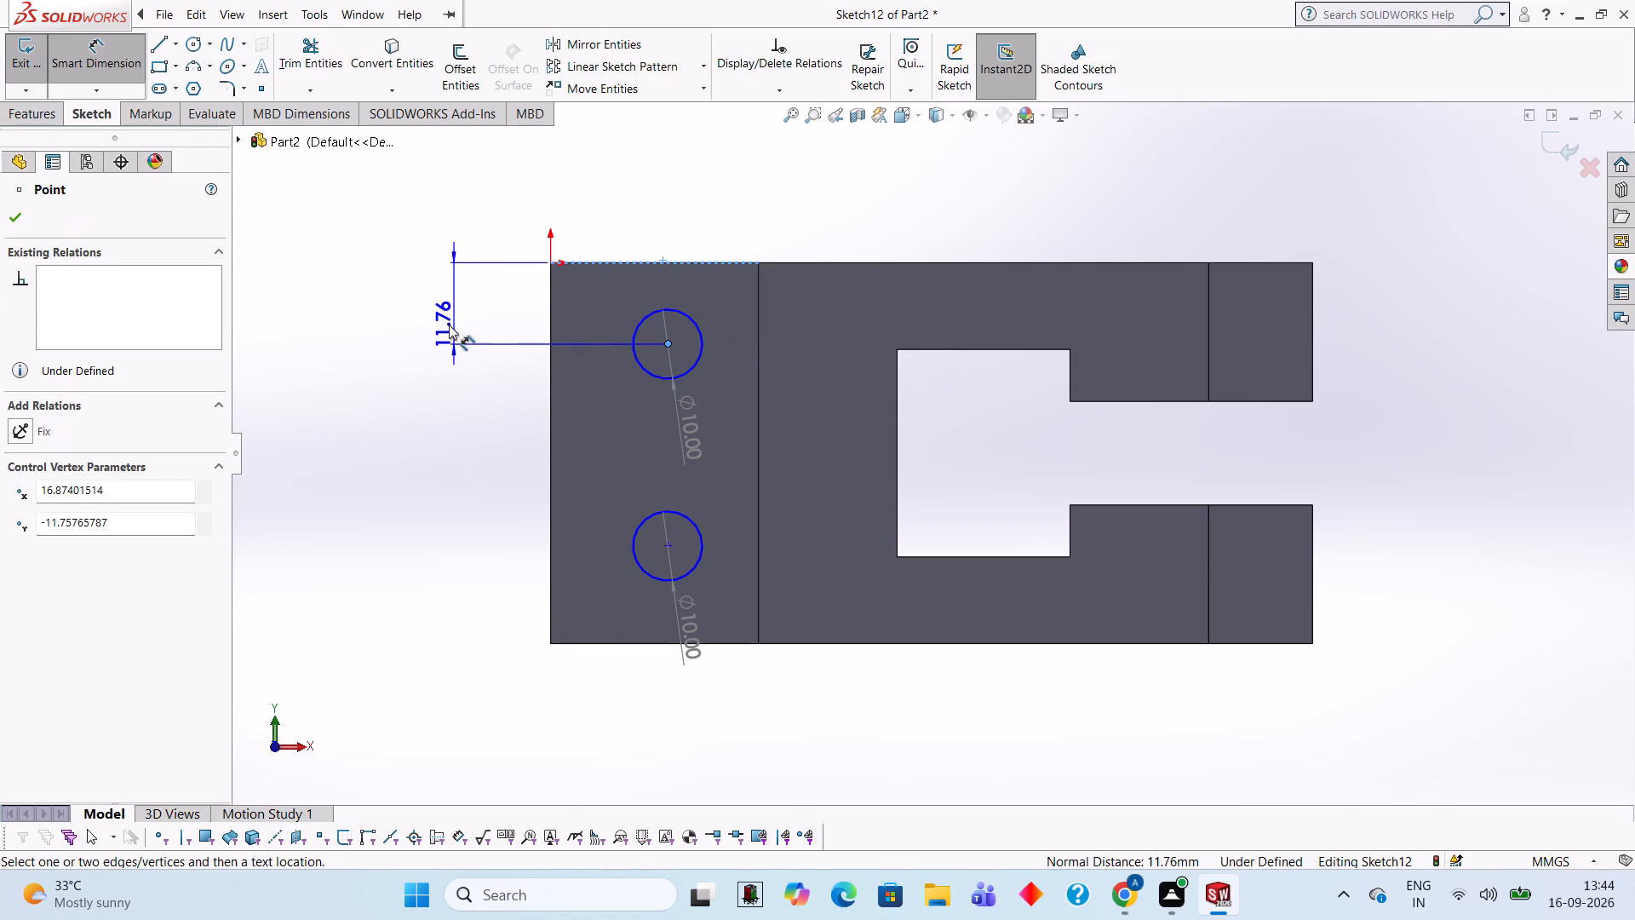
pyautogui.click(449, 325)
pyautogui.write('10')
pyautogui.press('Return')
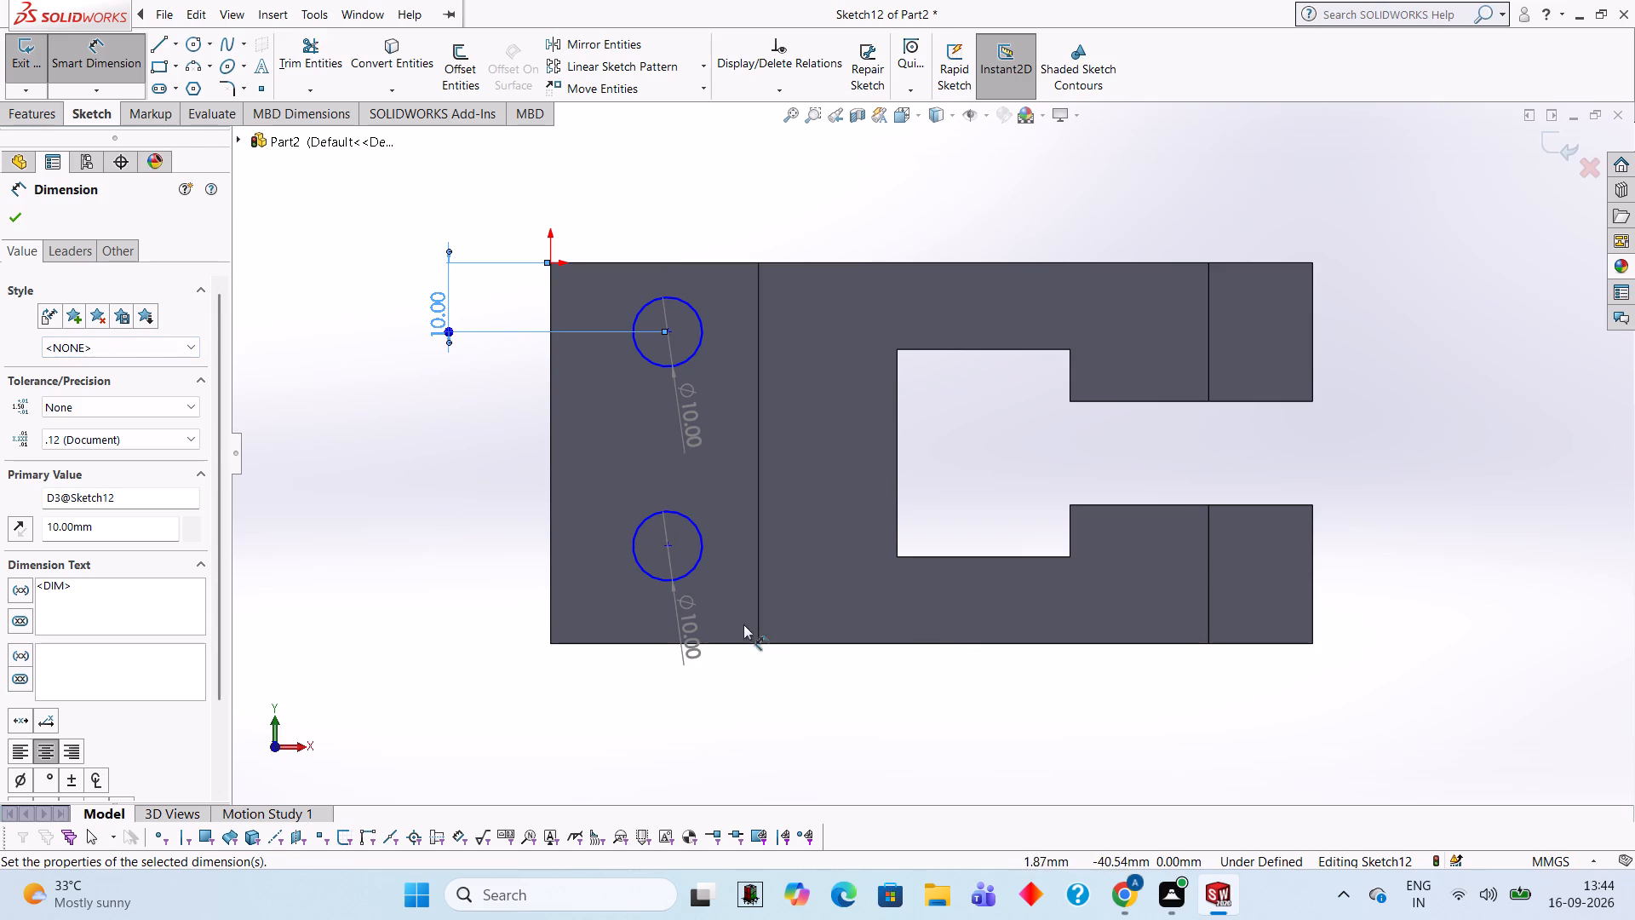
# Dimension the lower circle's centre 10 mm above the block's bottom edge.
pyautogui.click(664, 547)
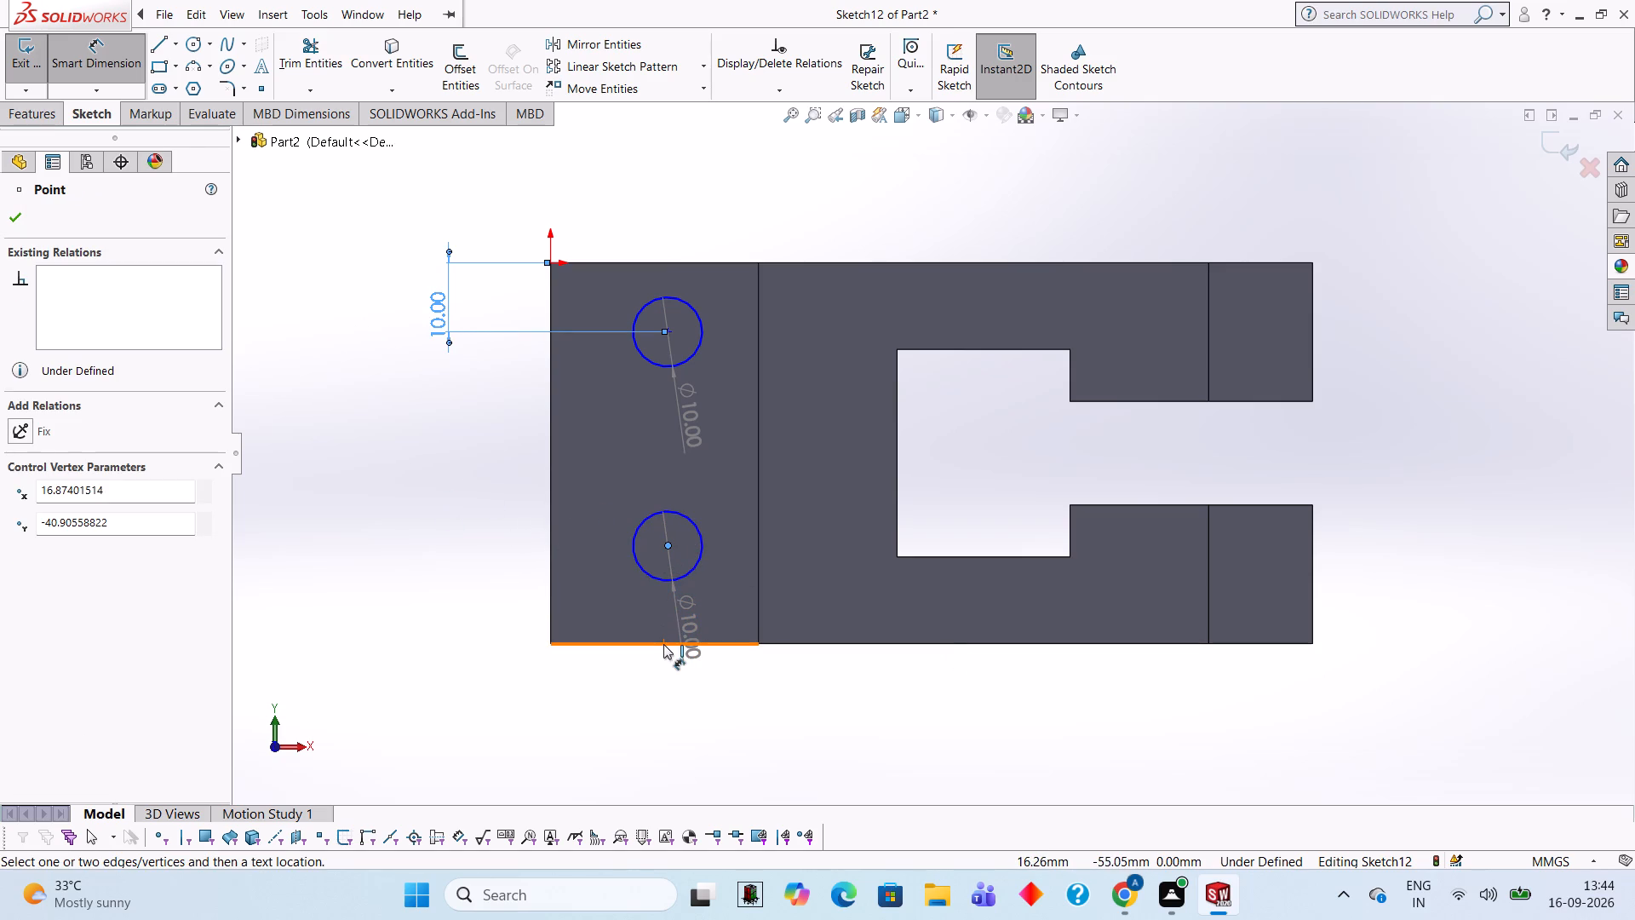
pyautogui.click(663, 644)
pyautogui.click(462, 593)
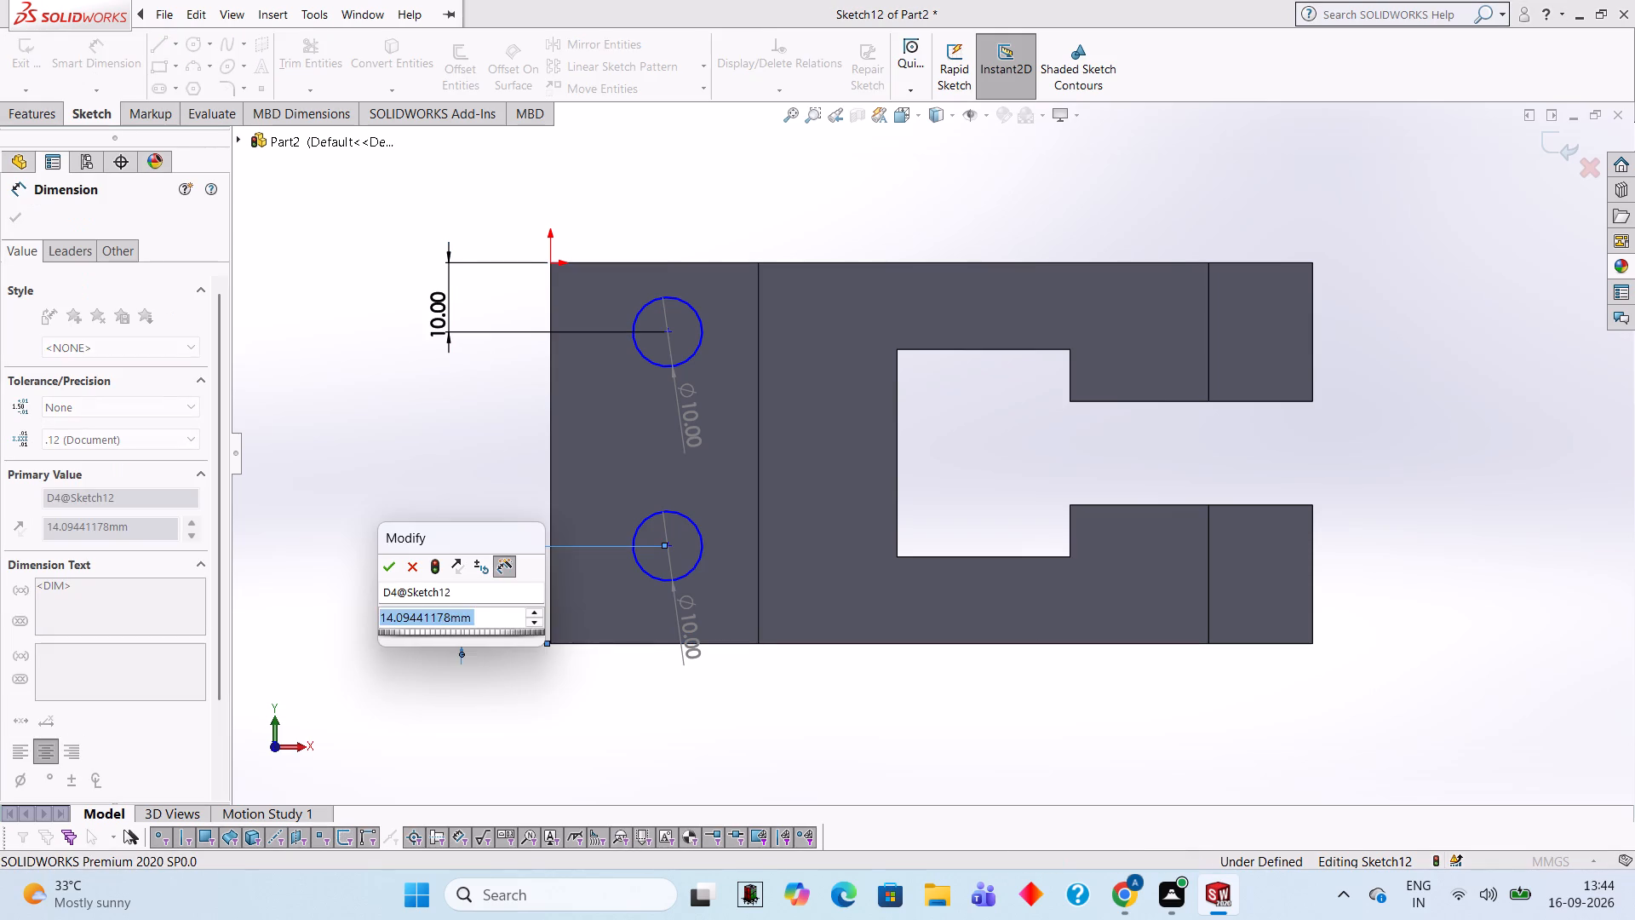
pyautogui.write('10')
pyautogui.press('Return')
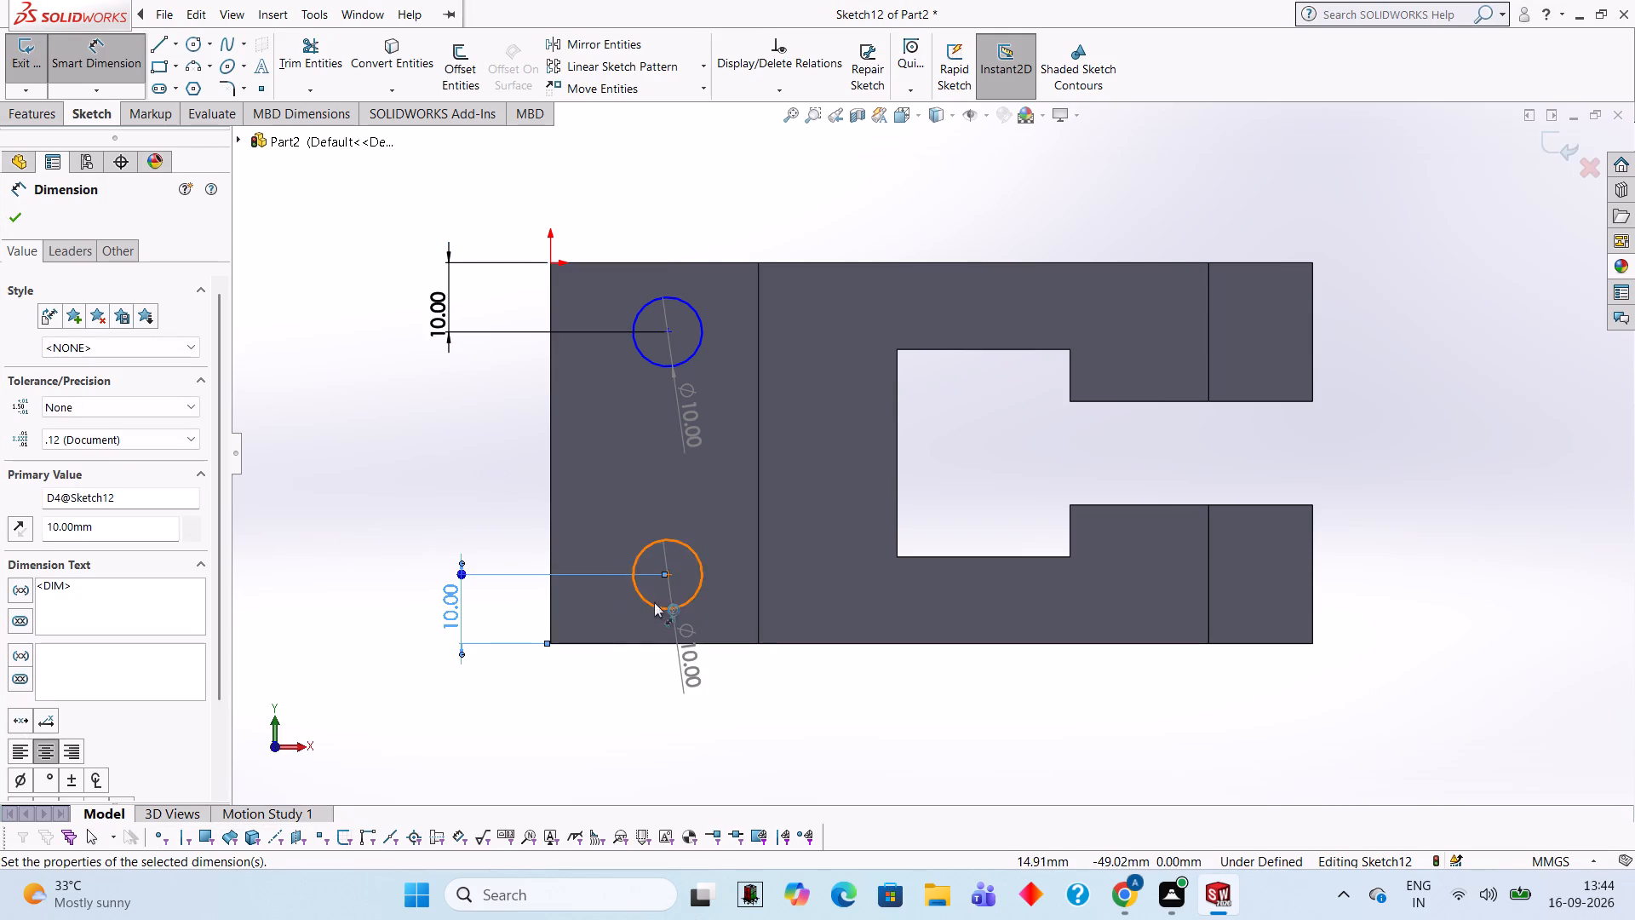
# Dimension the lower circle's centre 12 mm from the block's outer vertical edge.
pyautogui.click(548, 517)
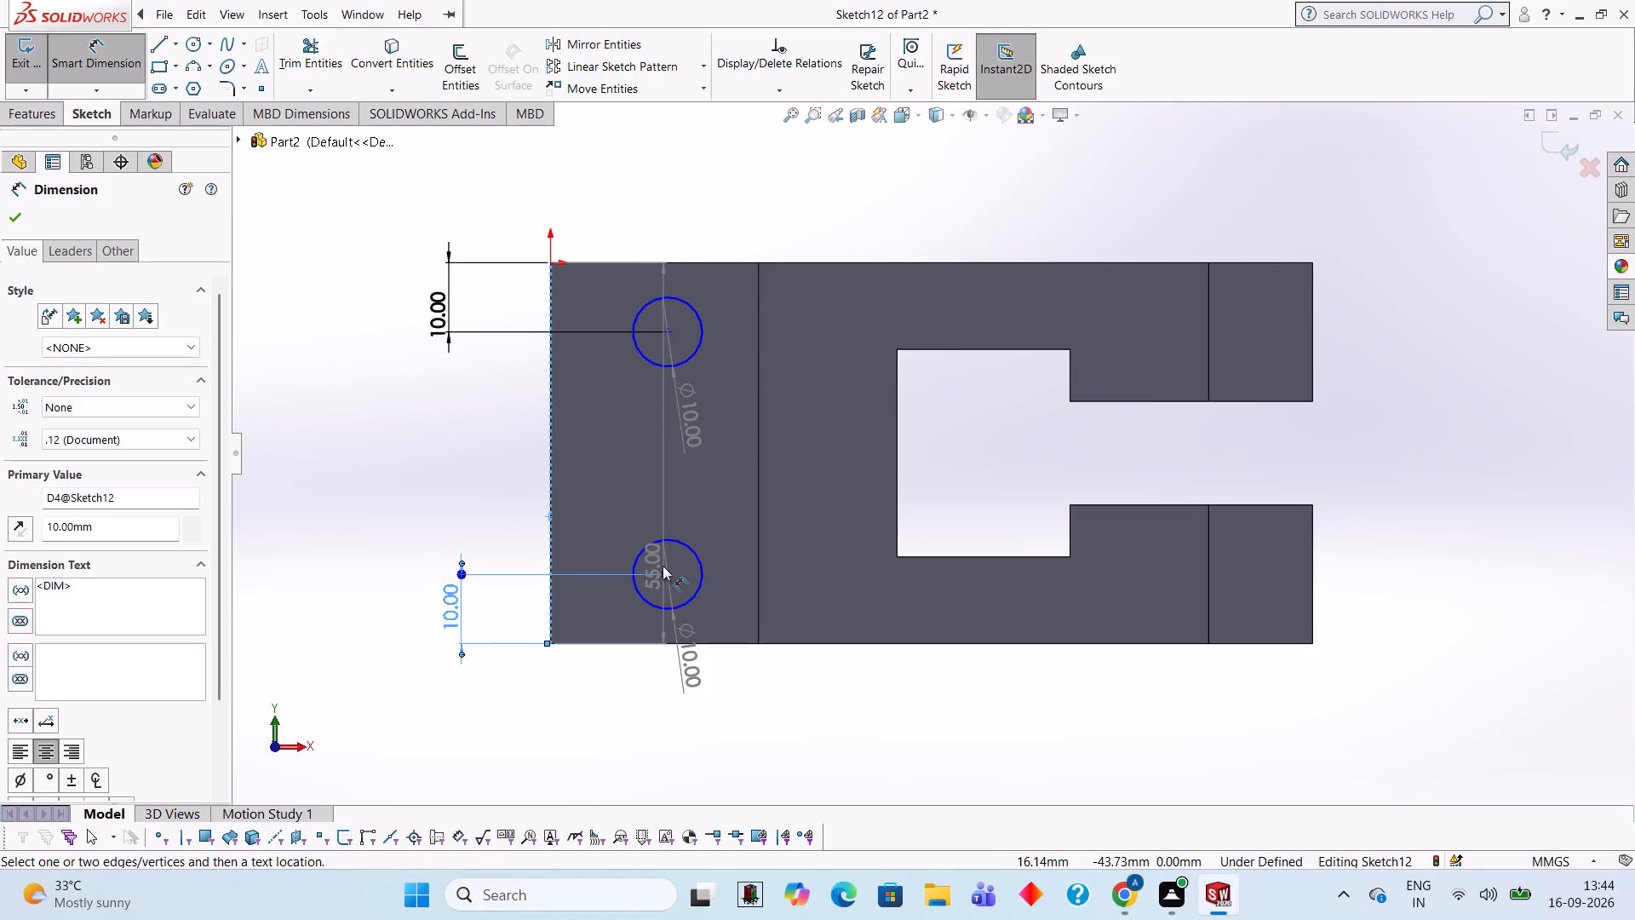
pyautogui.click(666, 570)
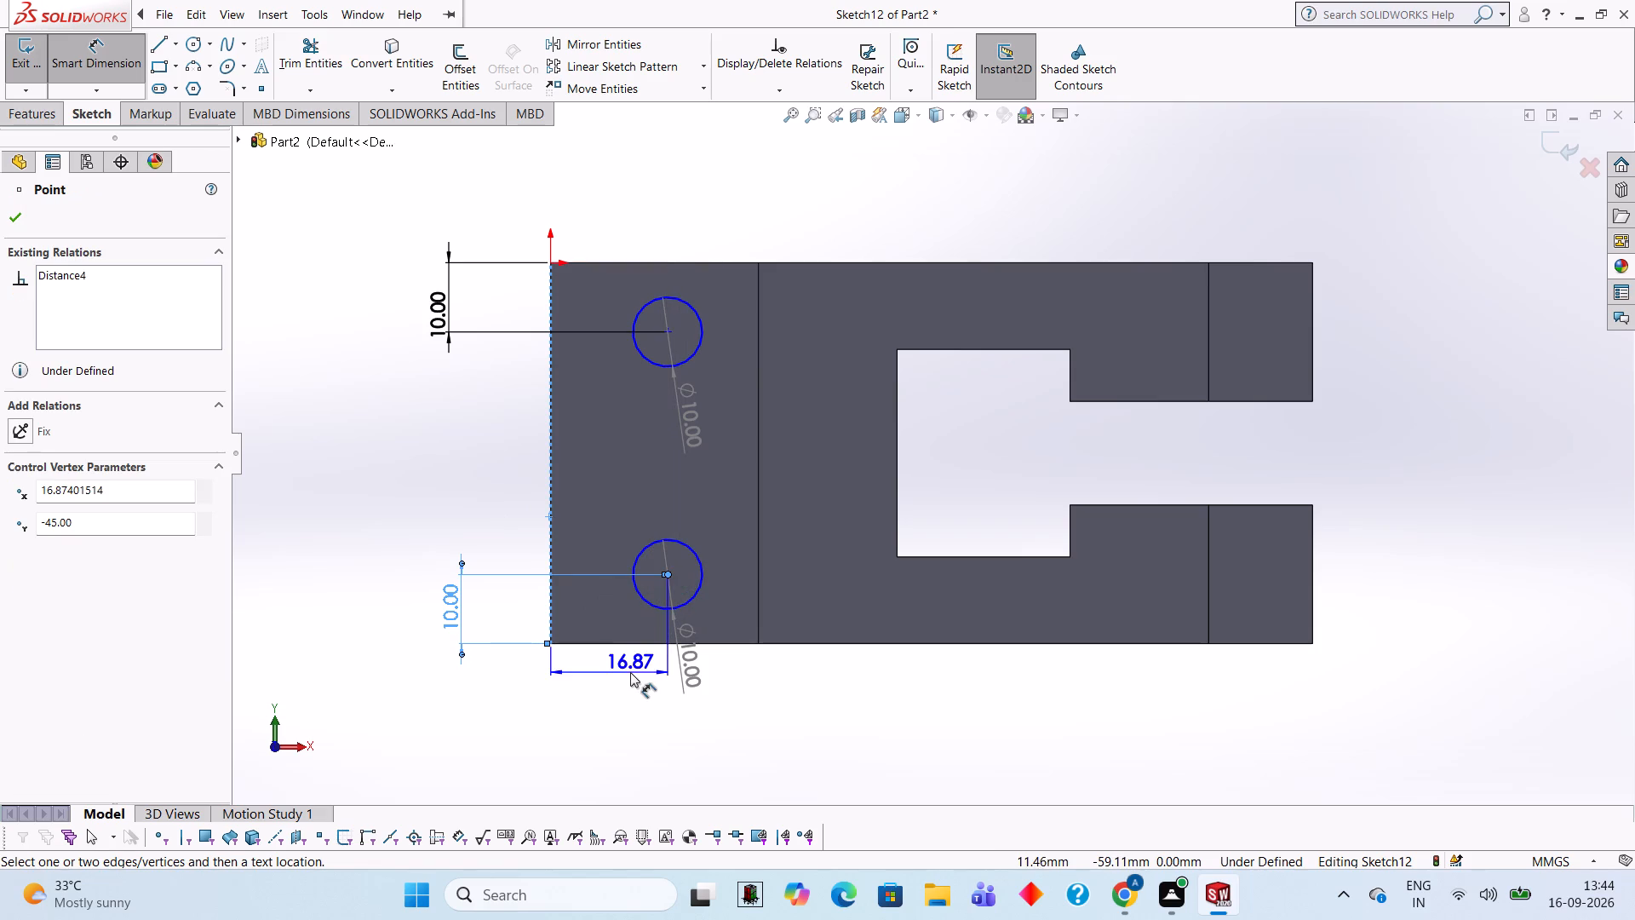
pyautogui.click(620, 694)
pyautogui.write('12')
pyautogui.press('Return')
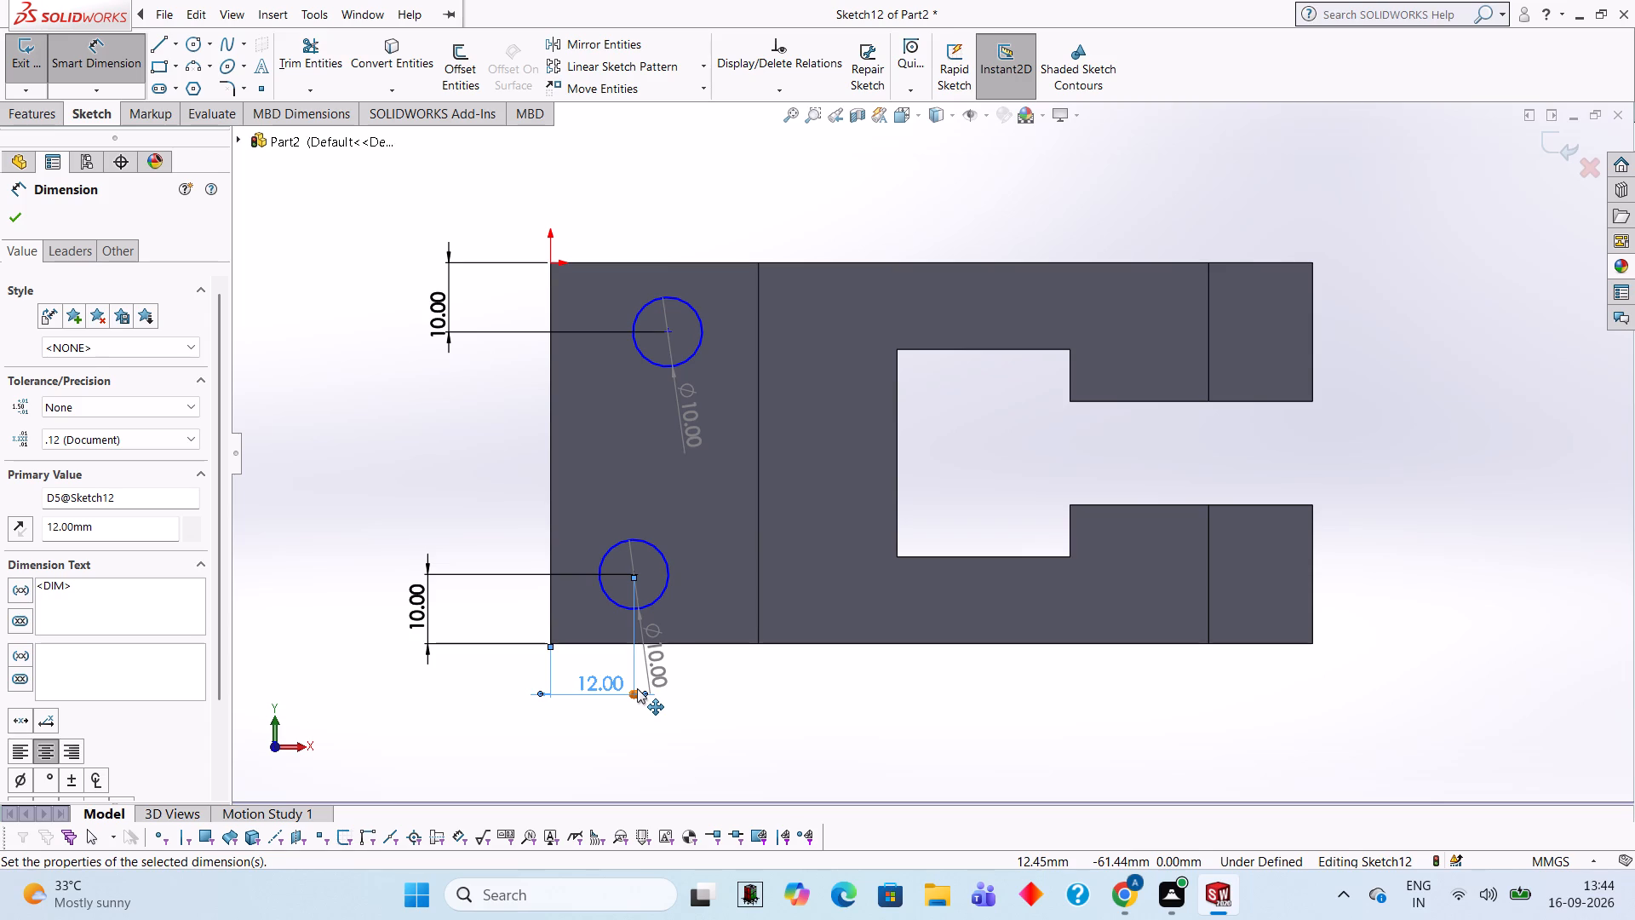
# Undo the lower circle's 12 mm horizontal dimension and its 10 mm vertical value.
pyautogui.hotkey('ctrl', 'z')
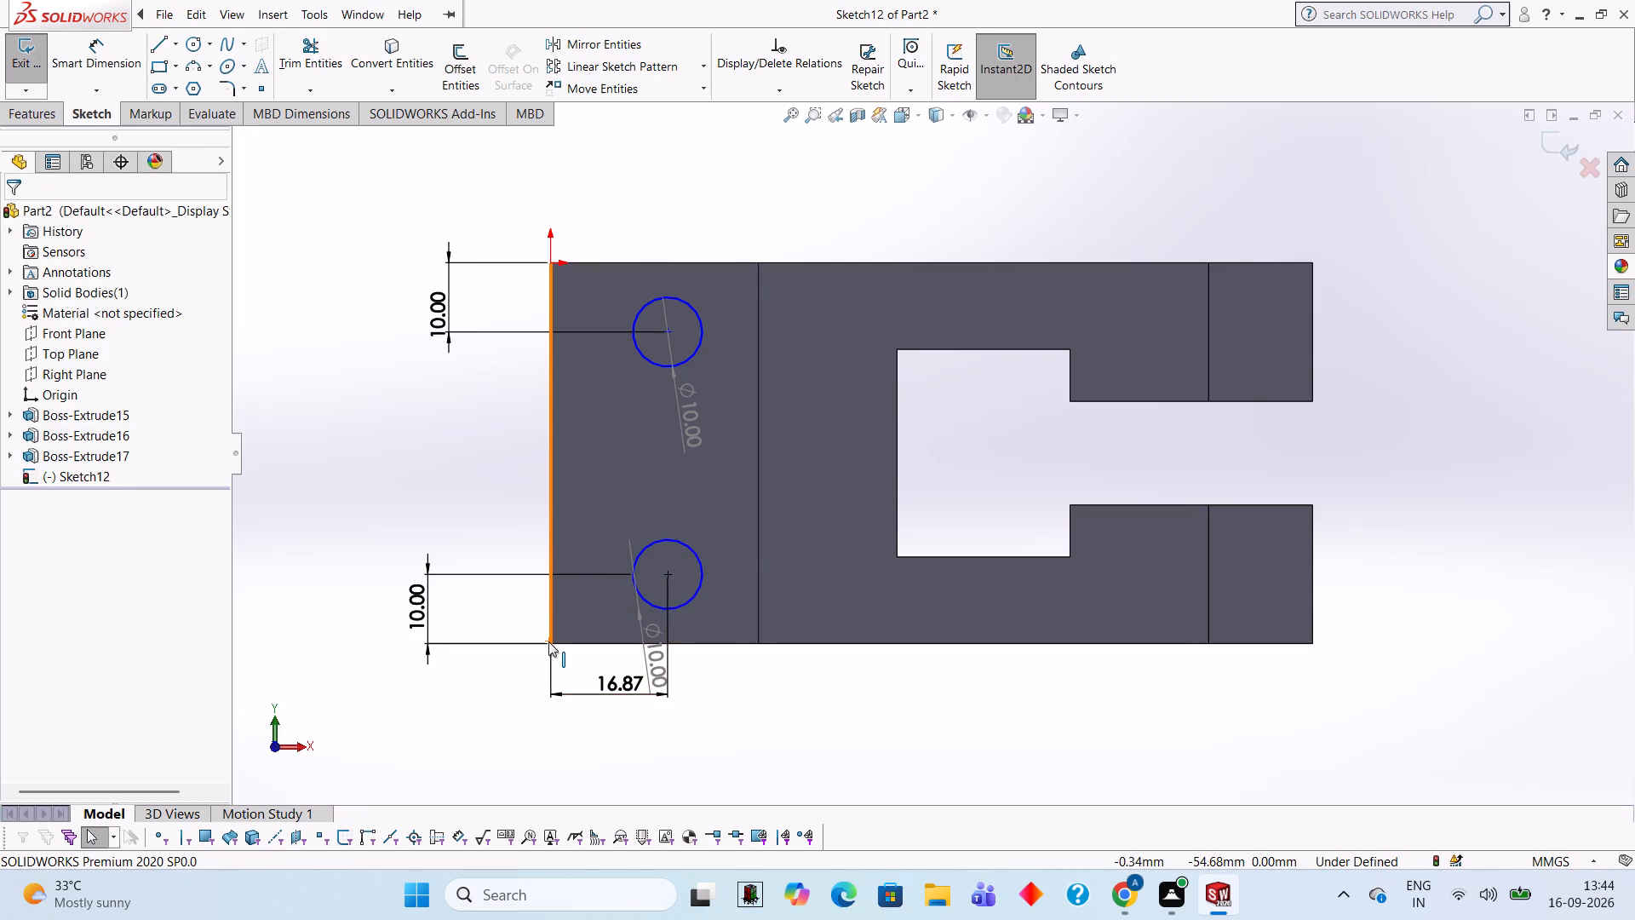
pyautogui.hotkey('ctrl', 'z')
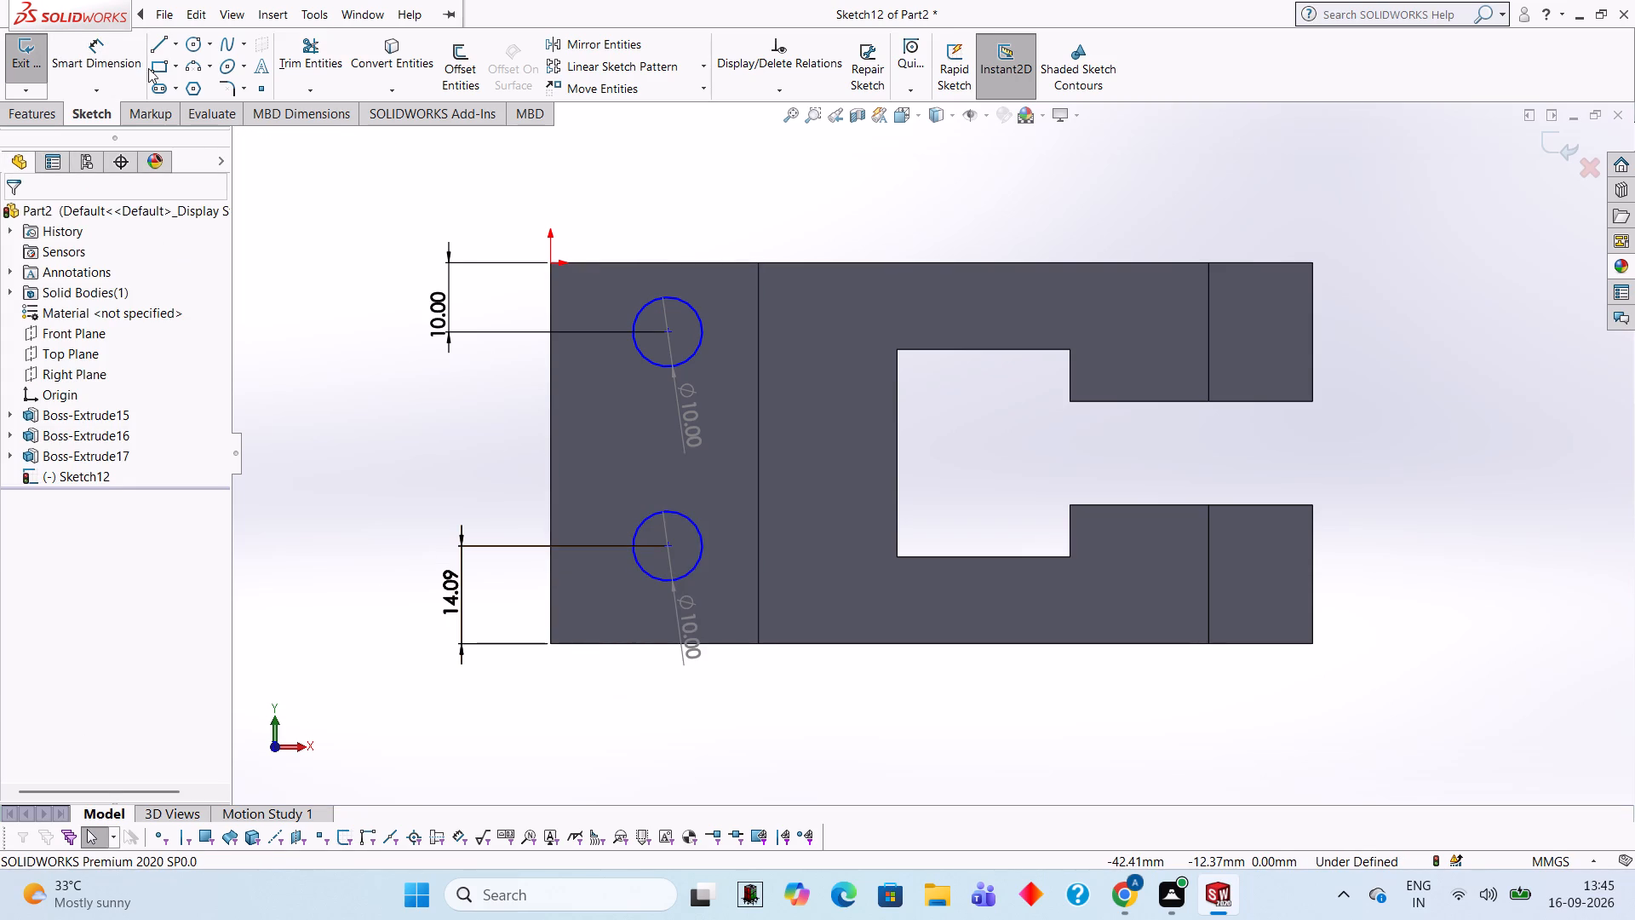
# Dimension the centres of the lower and upper circles 15 mm each from the block's outer vertical edge.
pyautogui.click(118, 63)
pyautogui.click(553, 610)
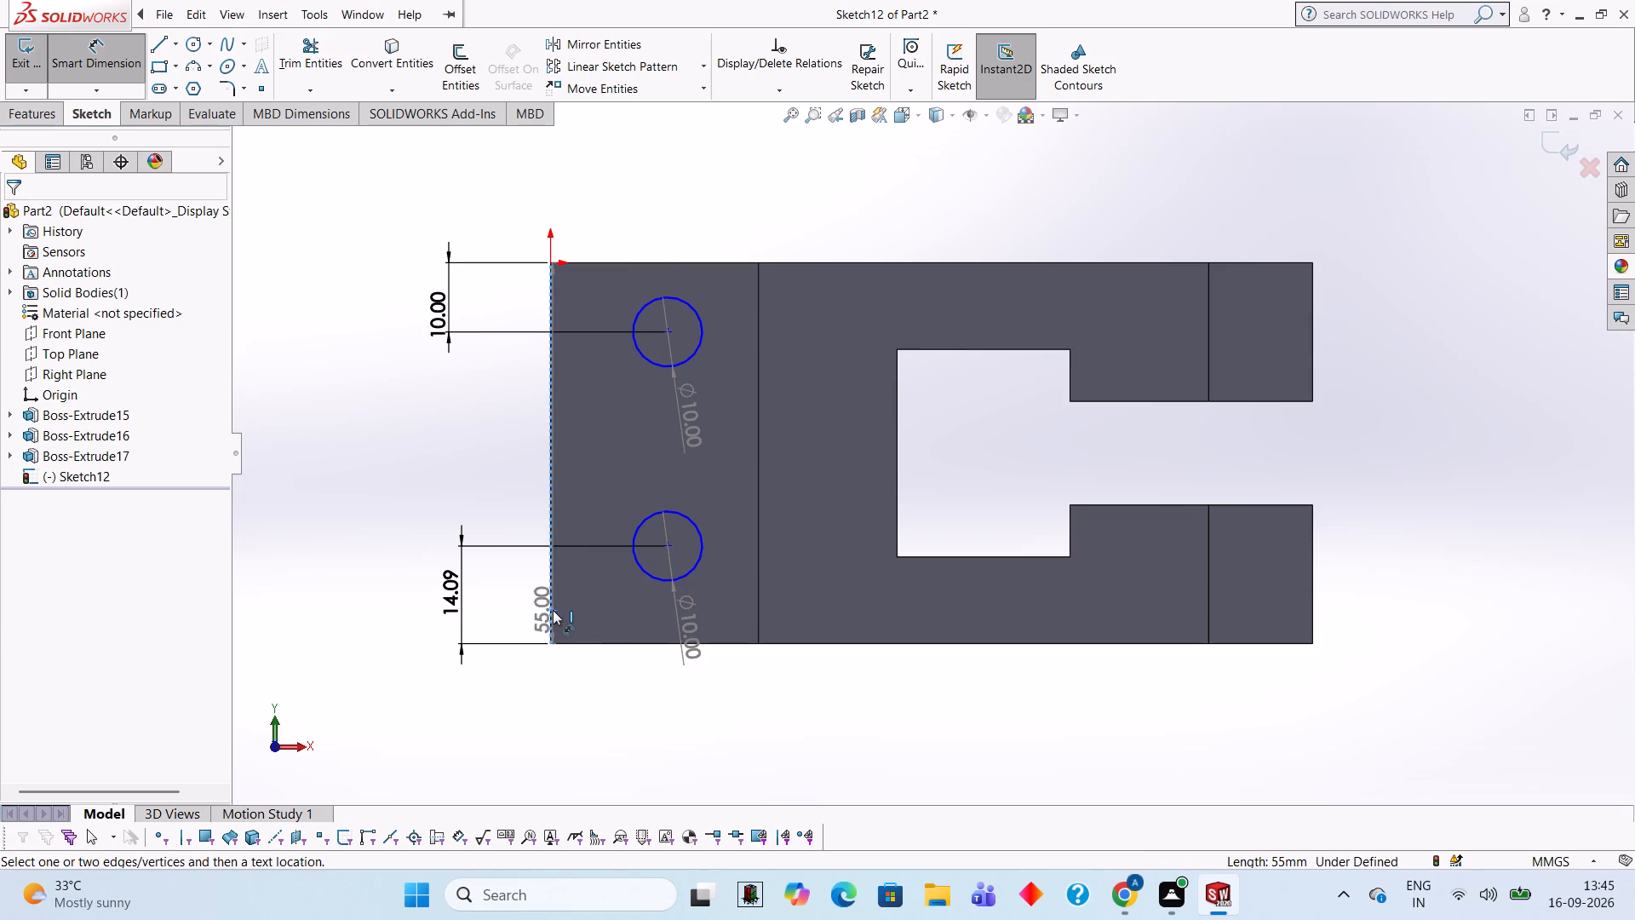
pyautogui.click(667, 541)
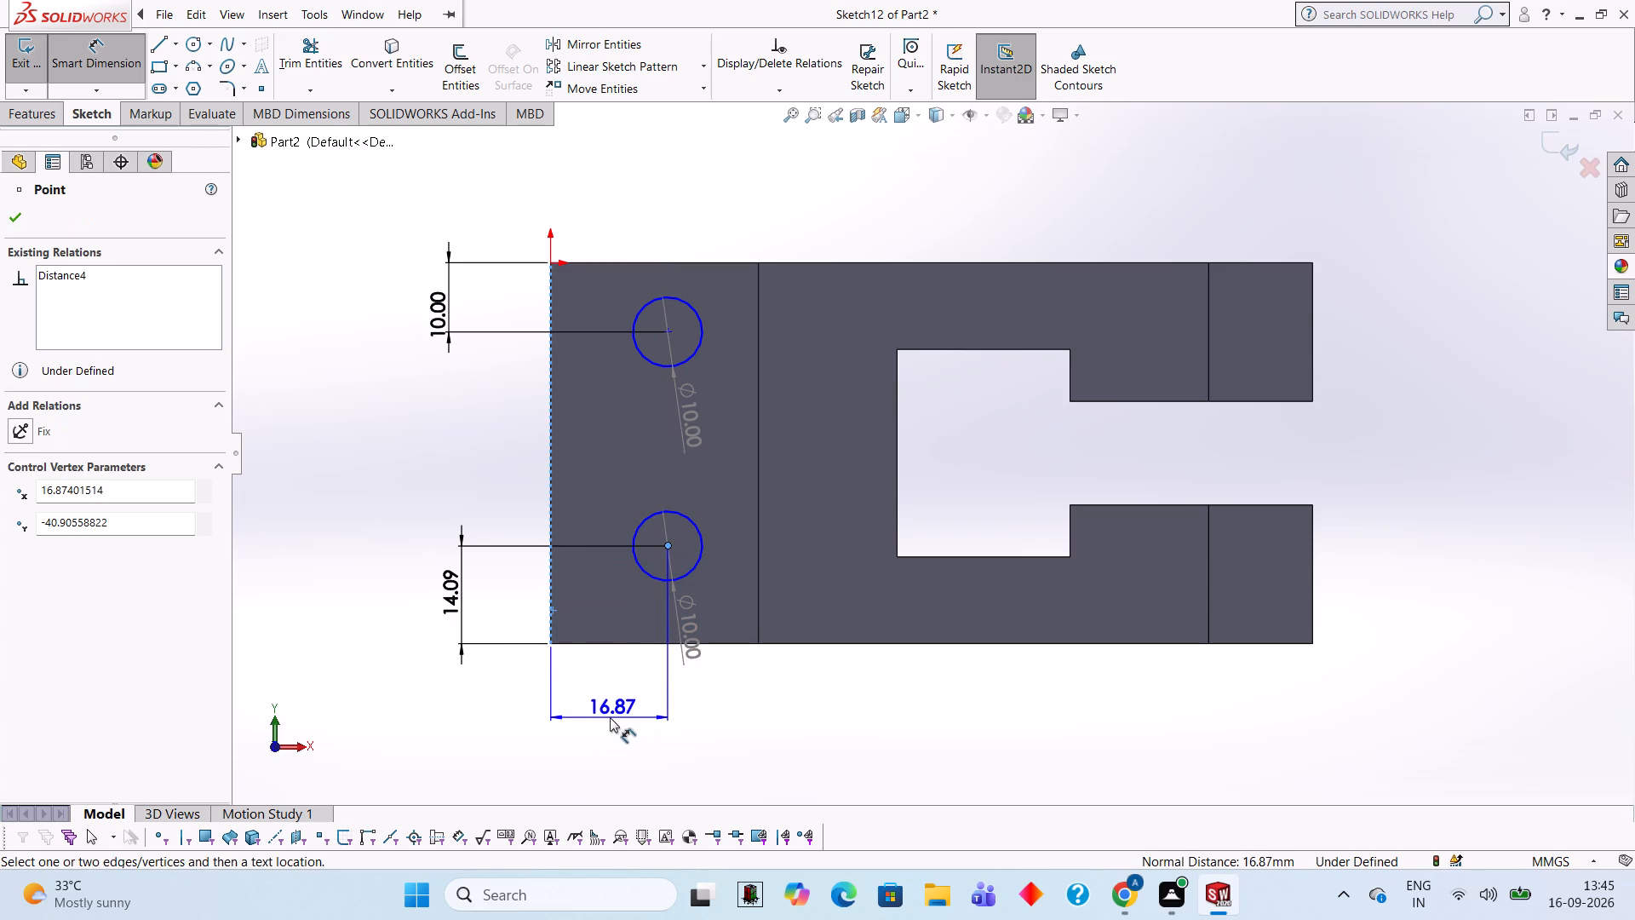
pyautogui.click(610, 717)
pyautogui.write('15')
pyautogui.press('Return')
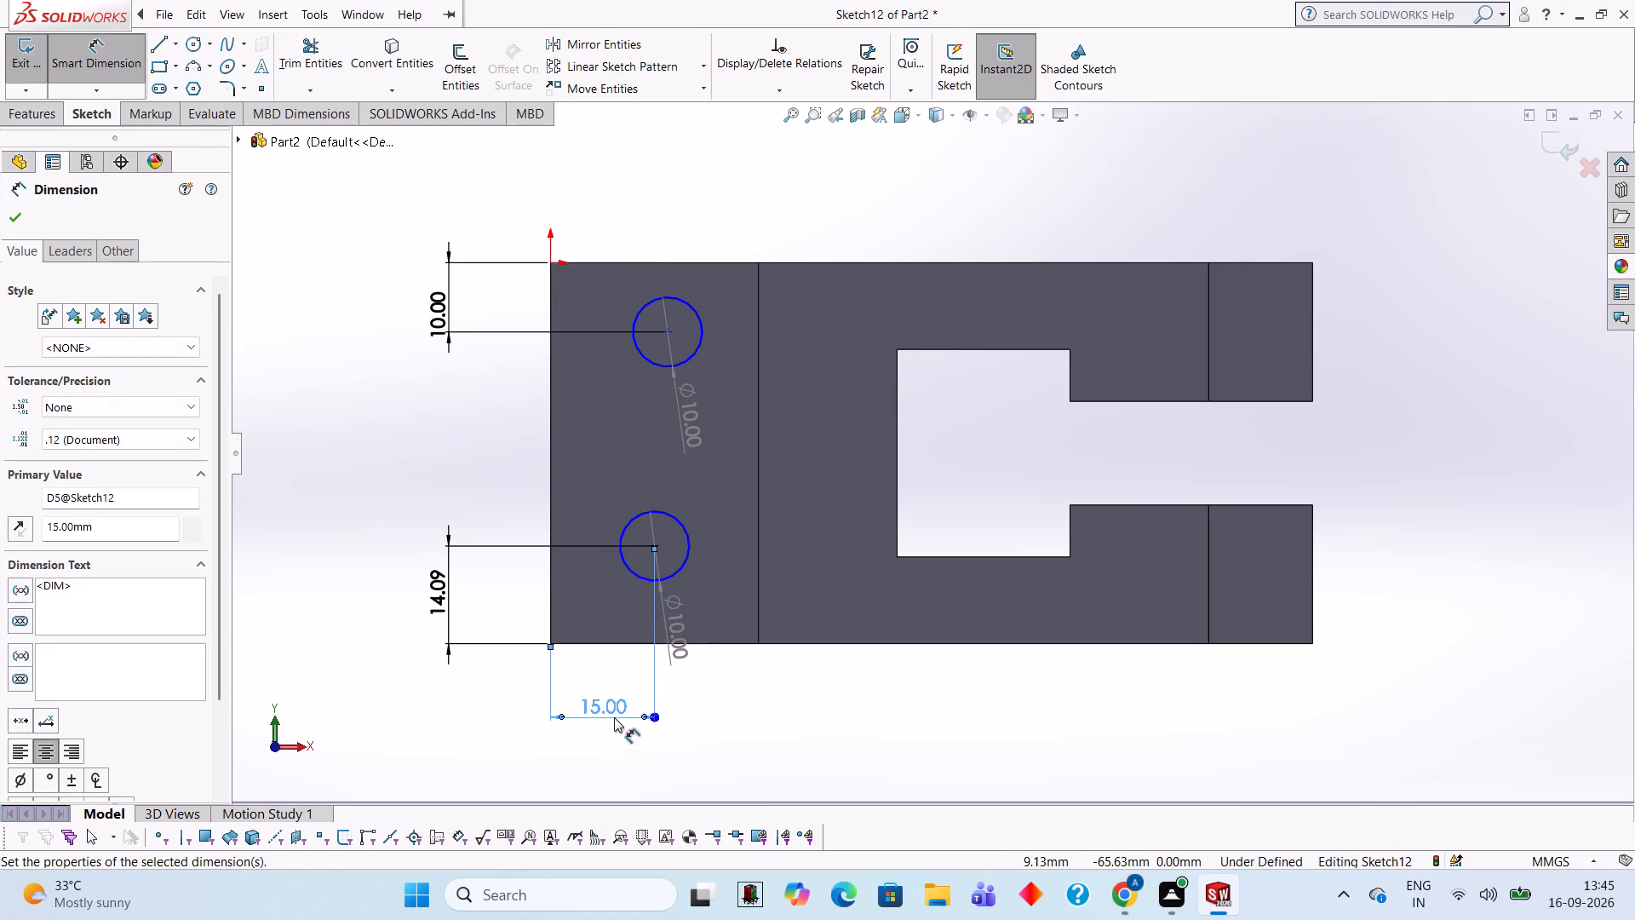
pyautogui.click(549, 318)
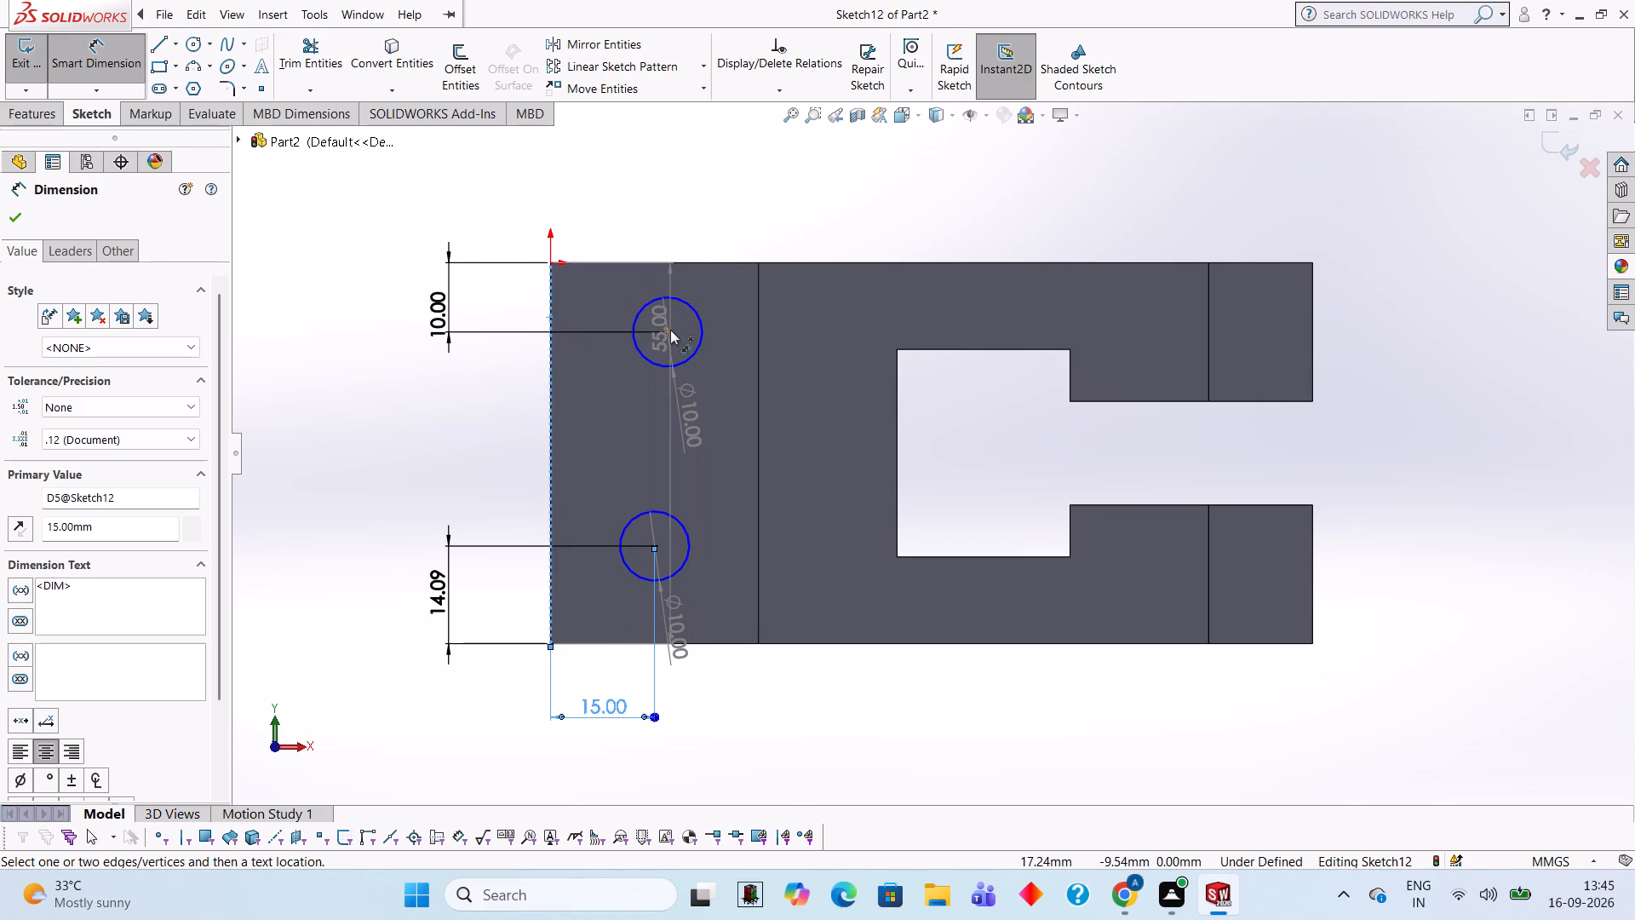
pyautogui.click(670, 330)
pyautogui.click(605, 187)
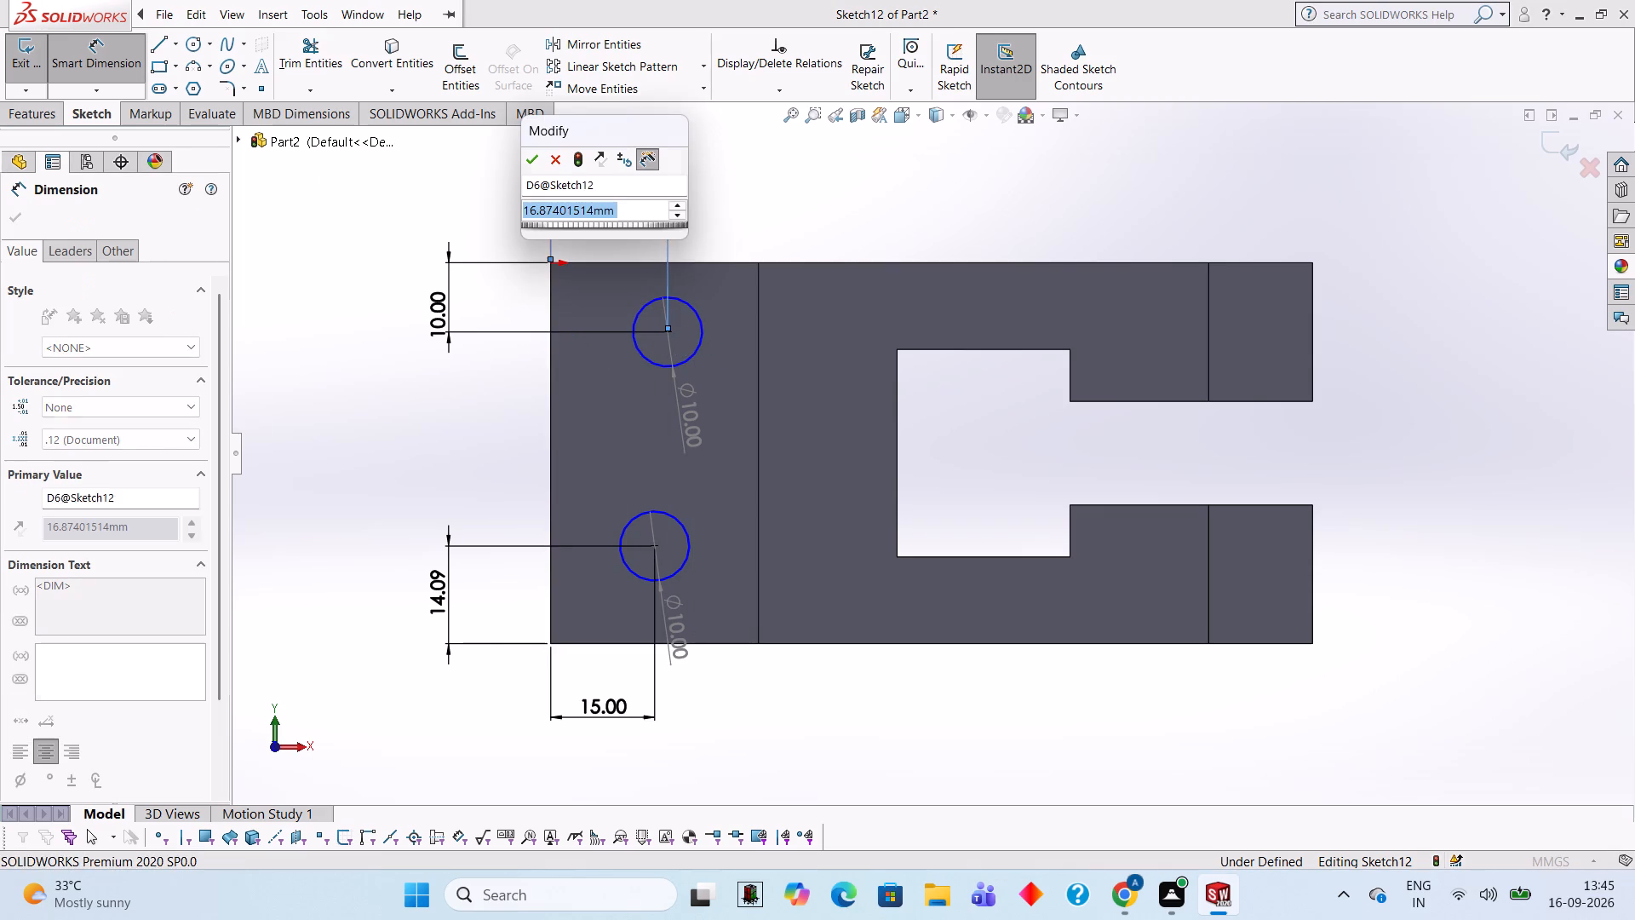
pyautogui.write('15')
pyautogui.press('Return')
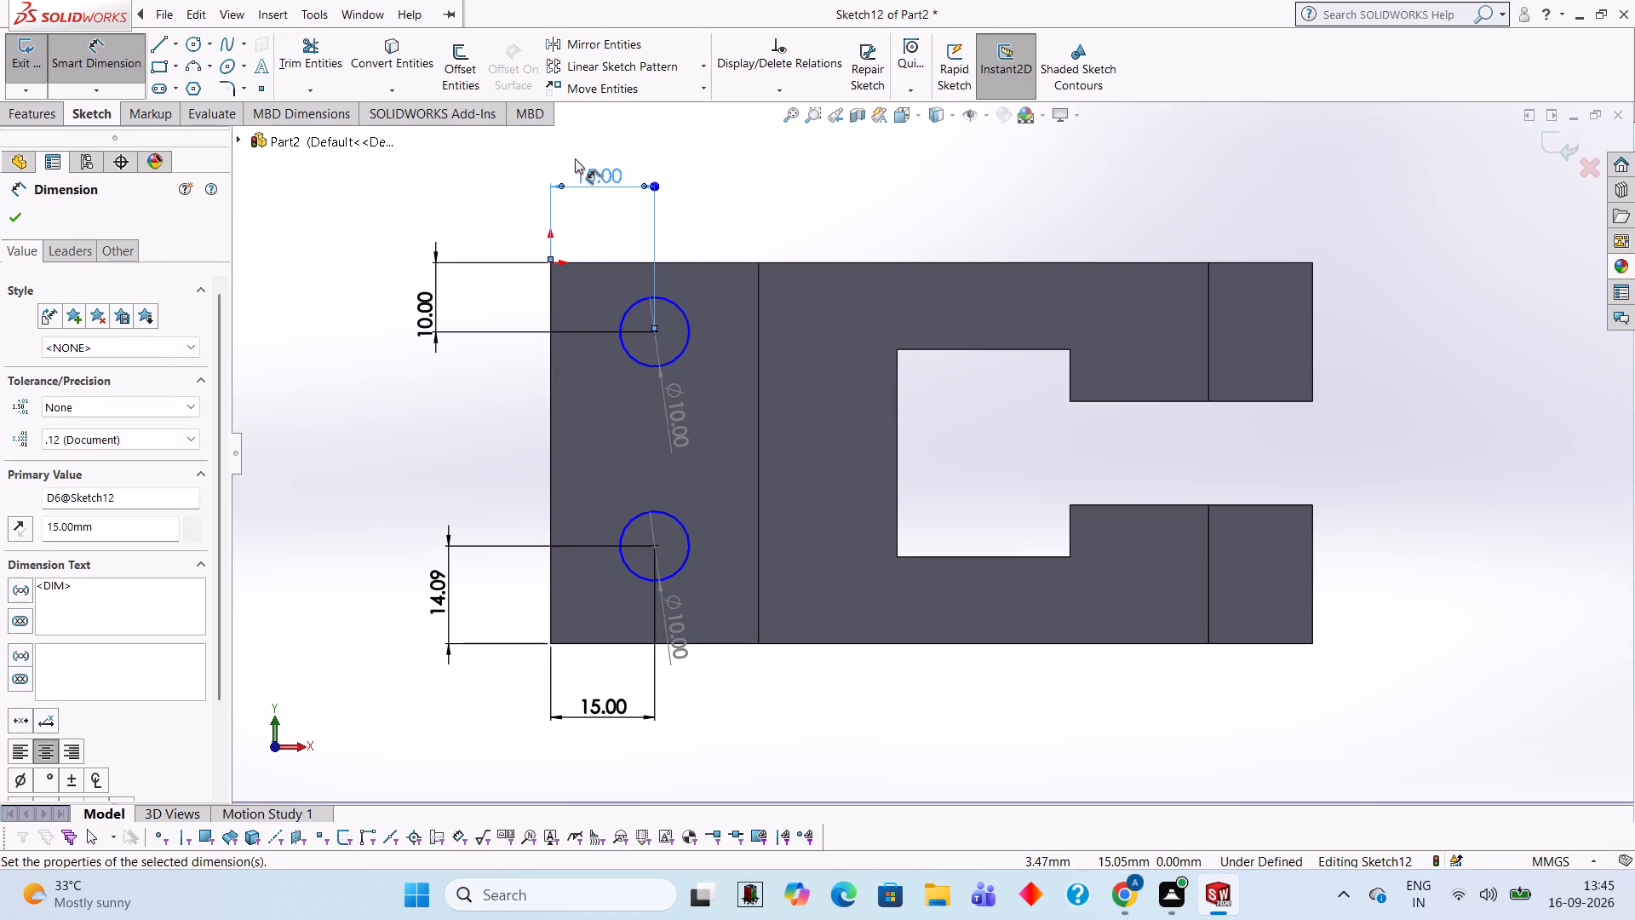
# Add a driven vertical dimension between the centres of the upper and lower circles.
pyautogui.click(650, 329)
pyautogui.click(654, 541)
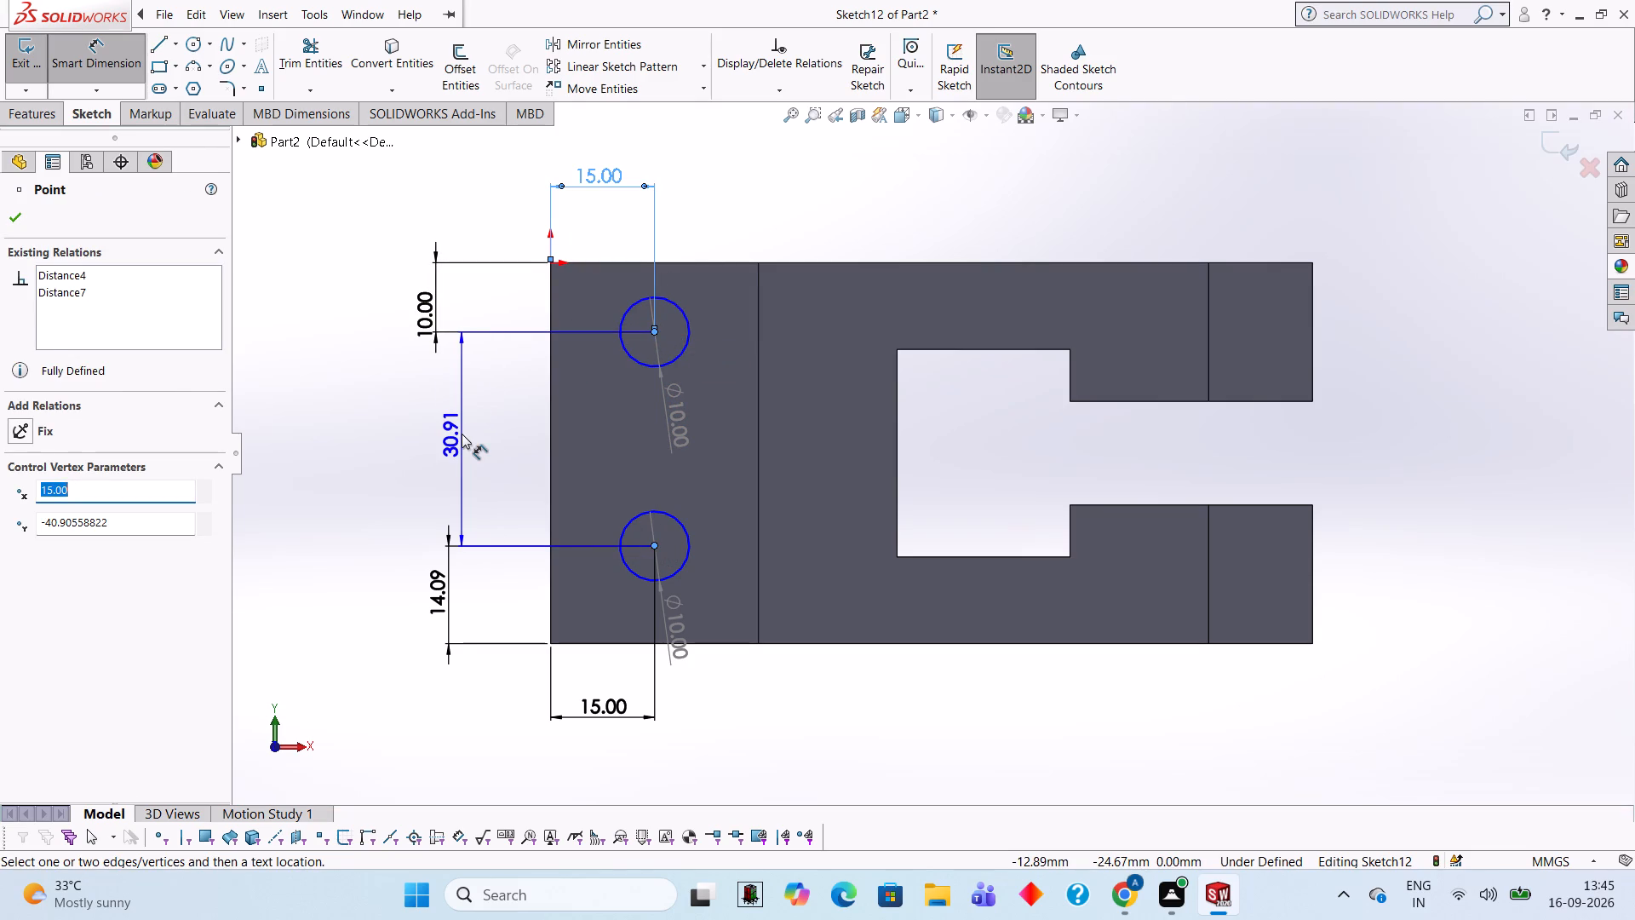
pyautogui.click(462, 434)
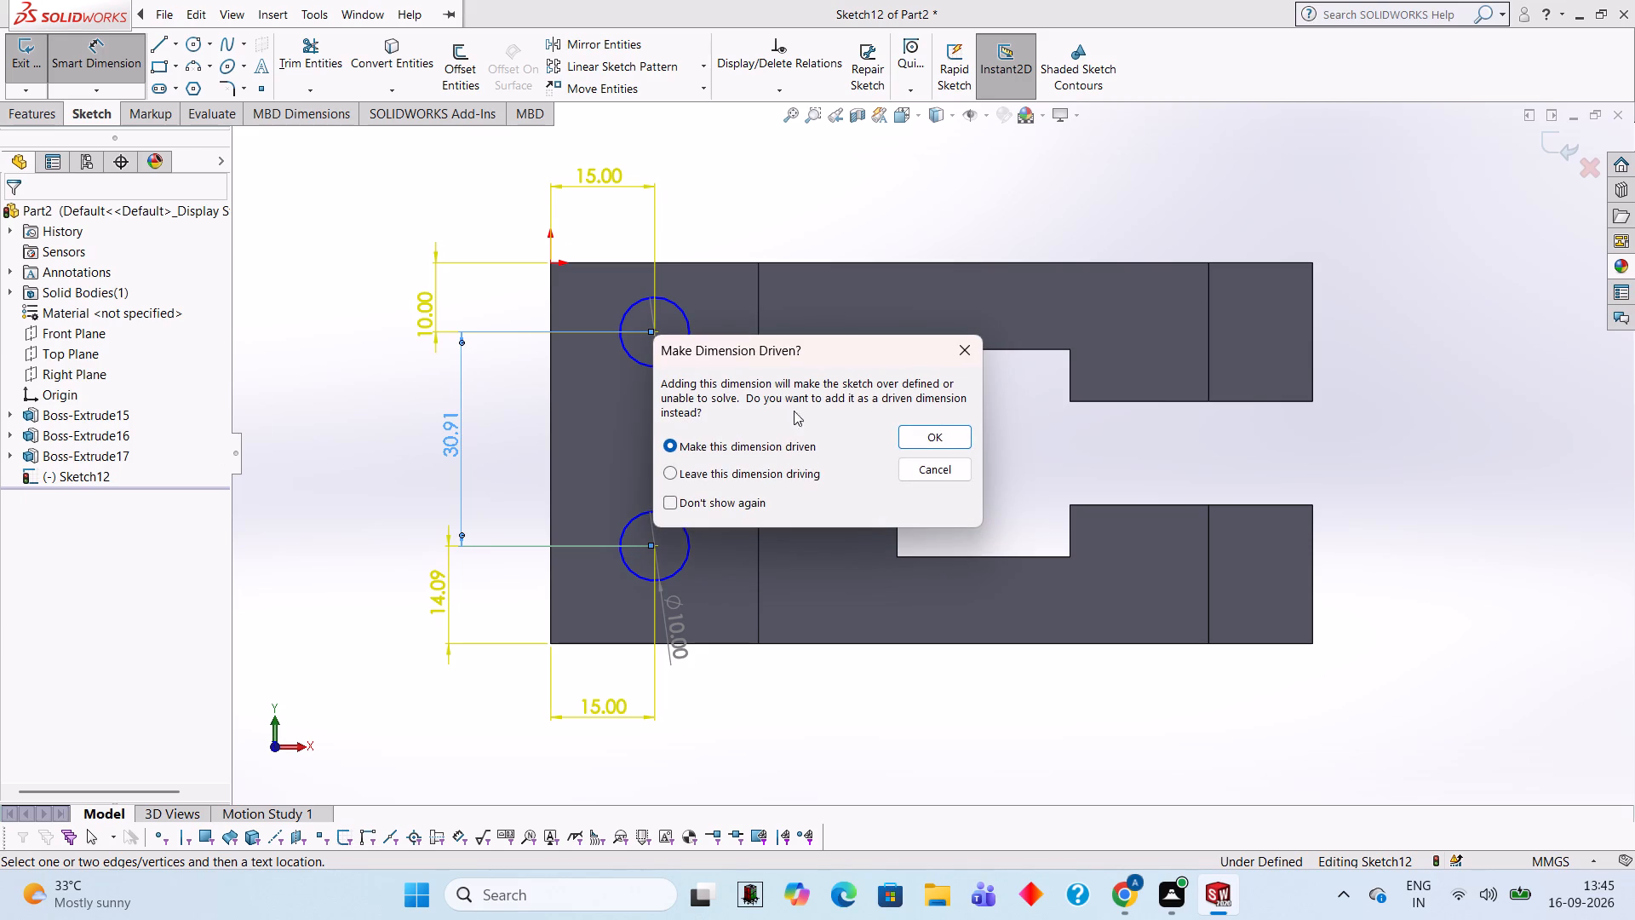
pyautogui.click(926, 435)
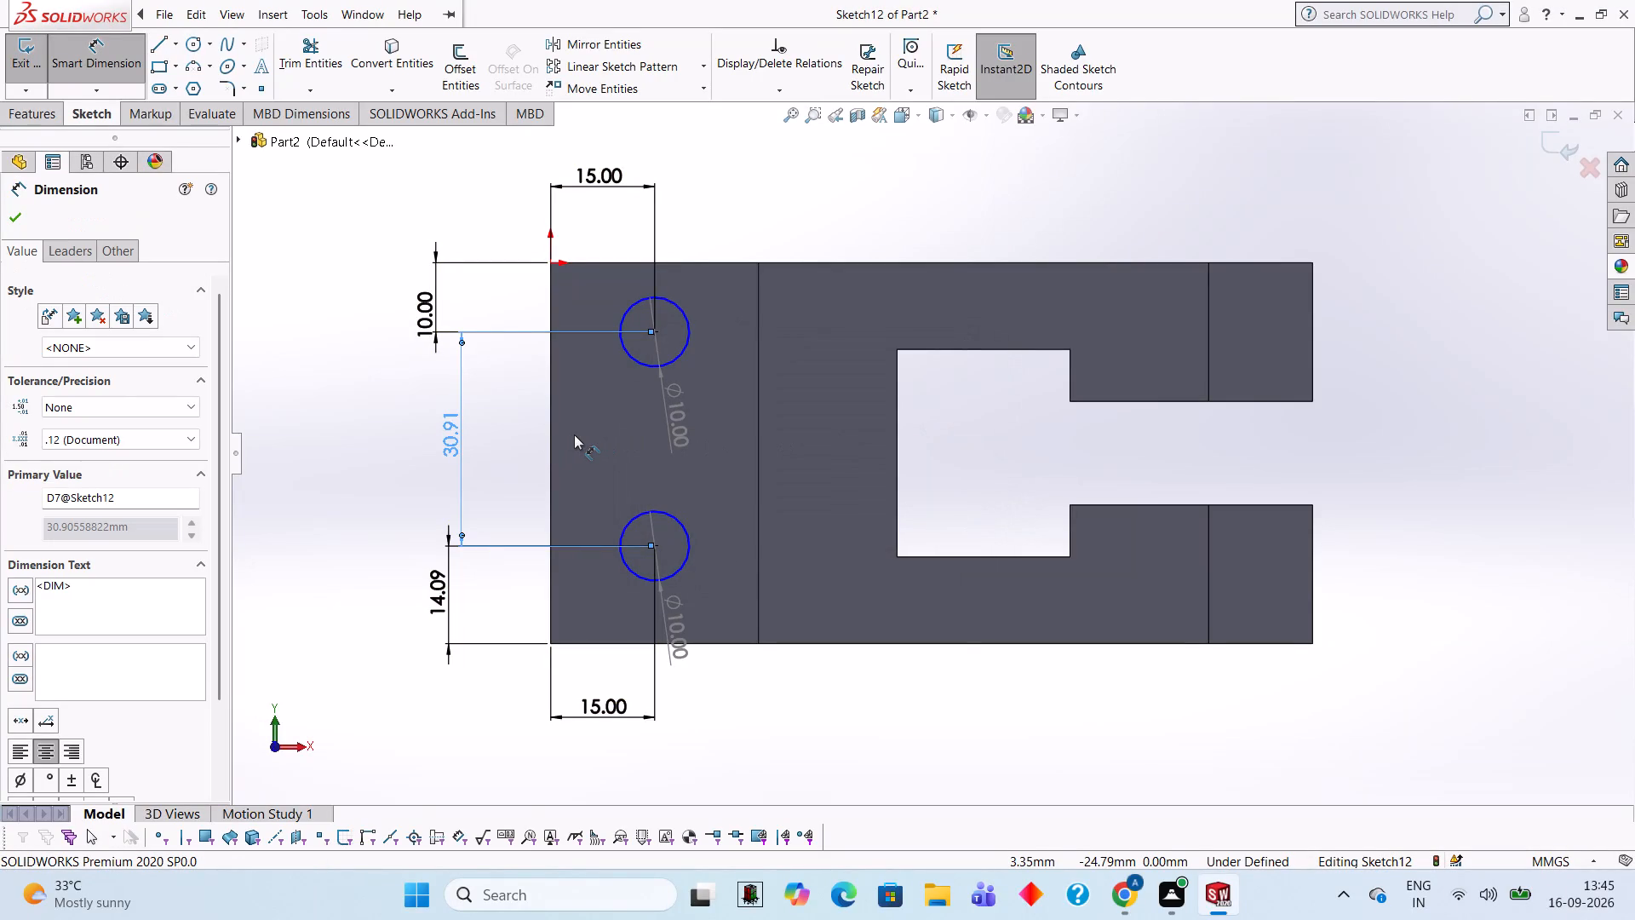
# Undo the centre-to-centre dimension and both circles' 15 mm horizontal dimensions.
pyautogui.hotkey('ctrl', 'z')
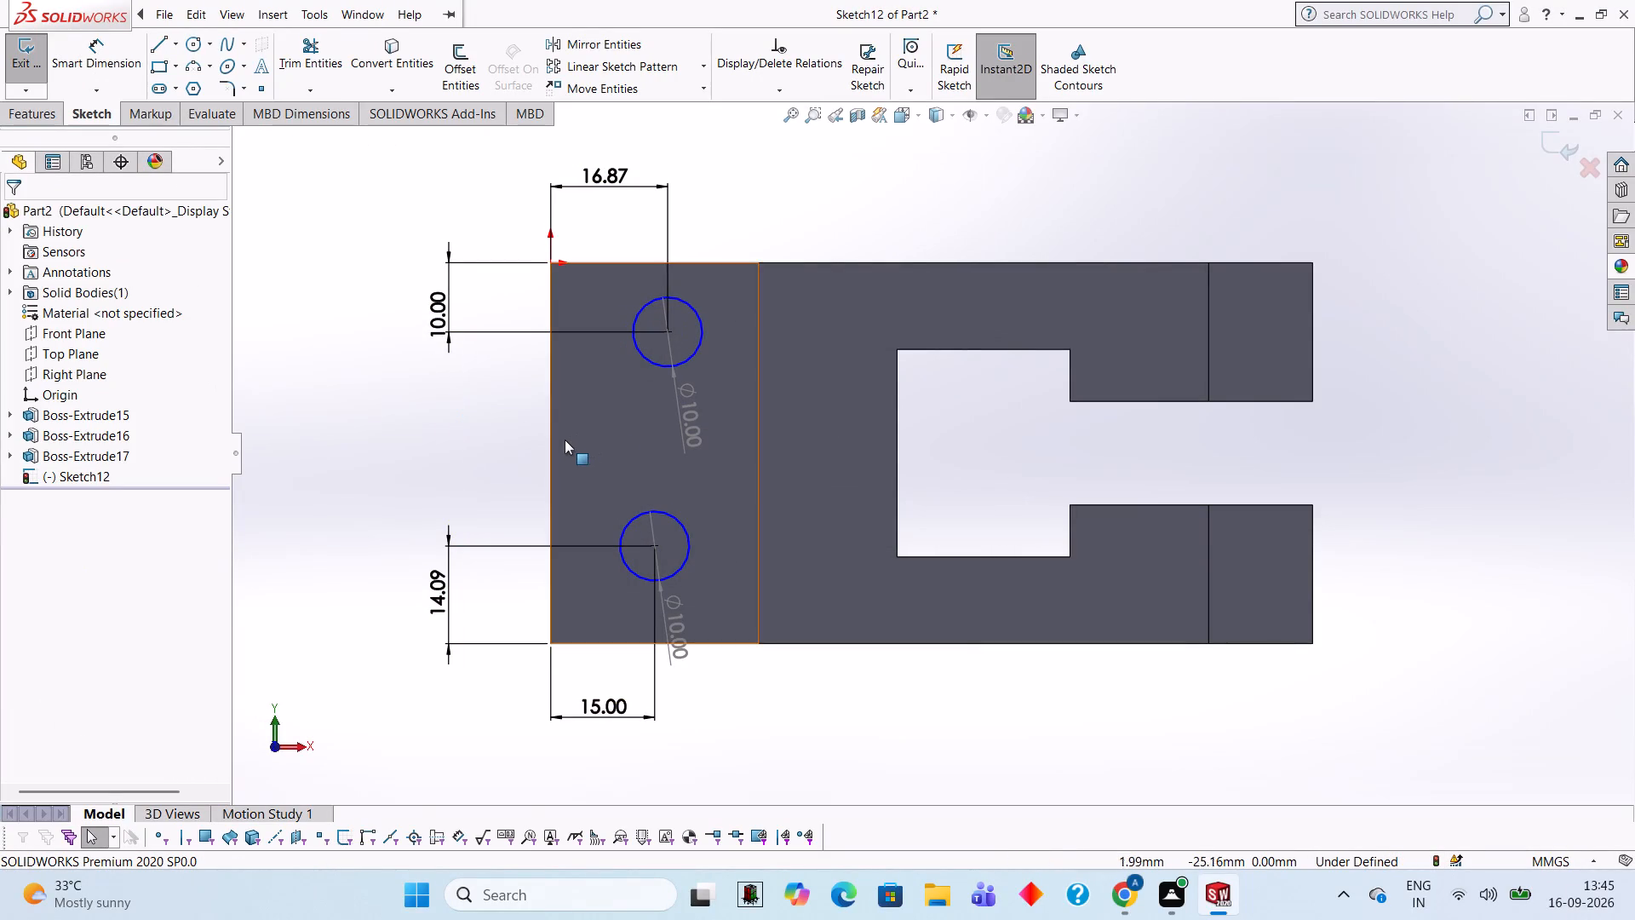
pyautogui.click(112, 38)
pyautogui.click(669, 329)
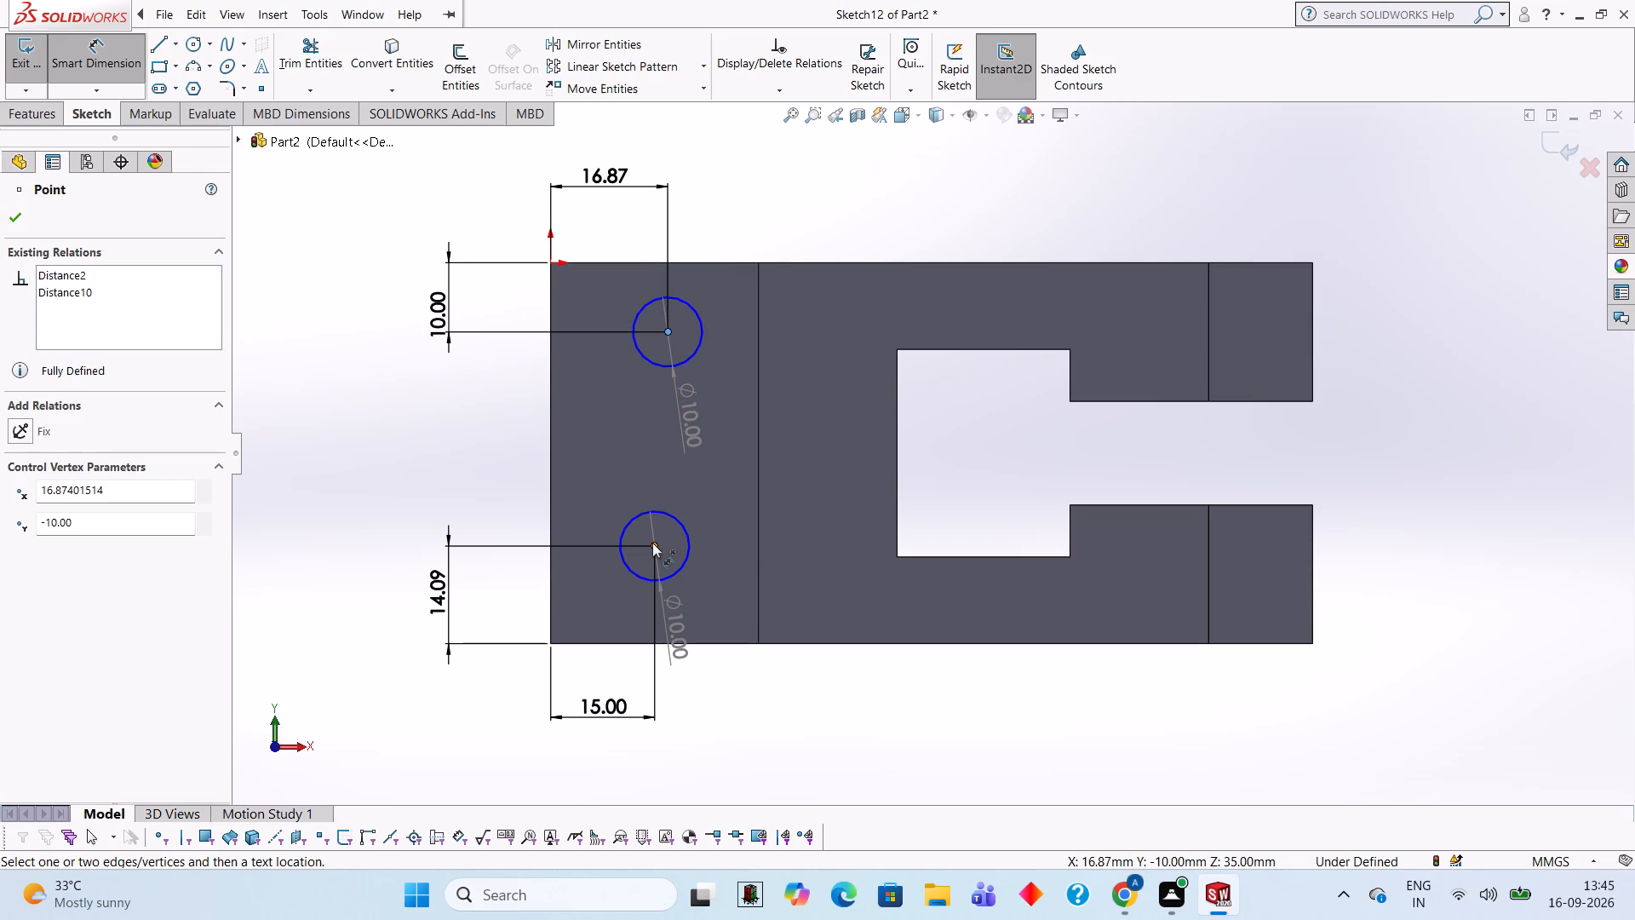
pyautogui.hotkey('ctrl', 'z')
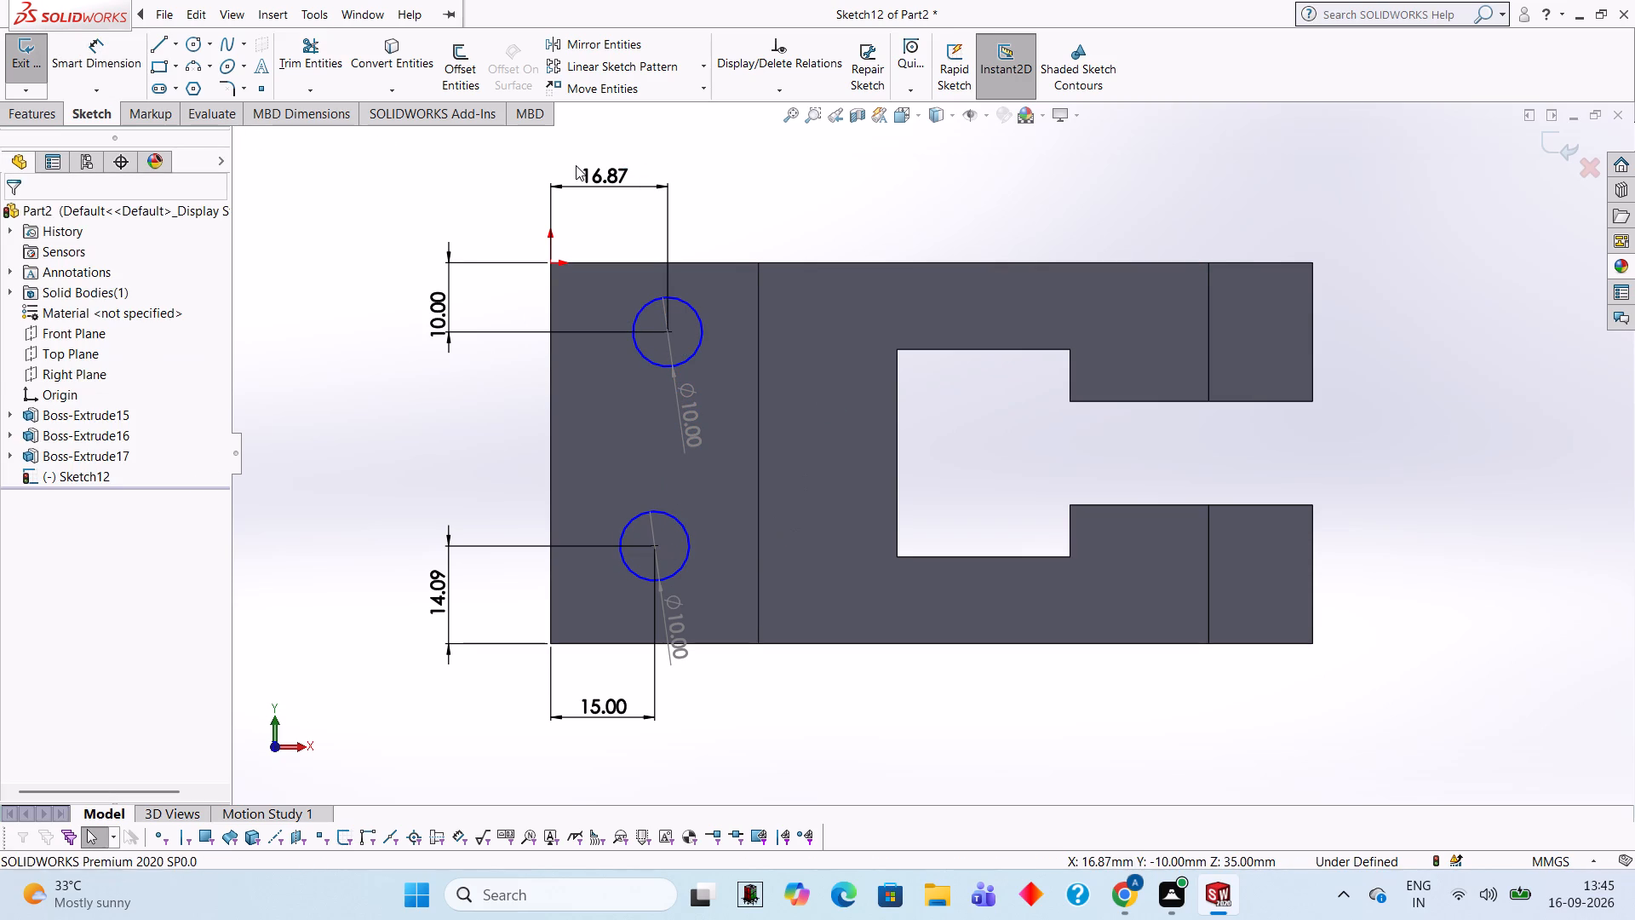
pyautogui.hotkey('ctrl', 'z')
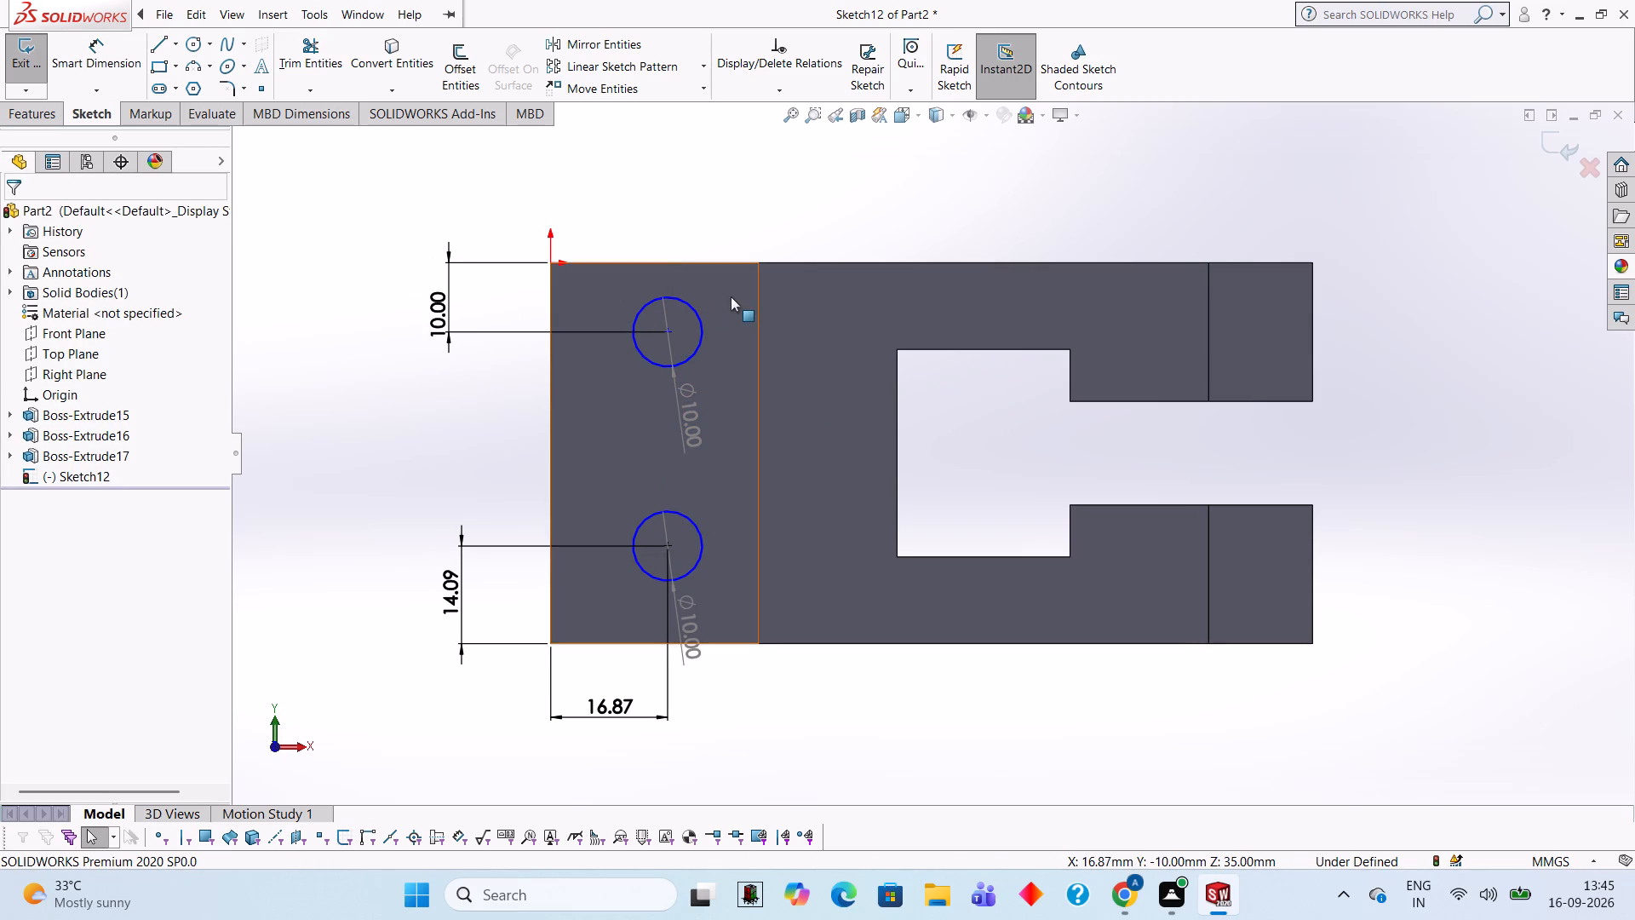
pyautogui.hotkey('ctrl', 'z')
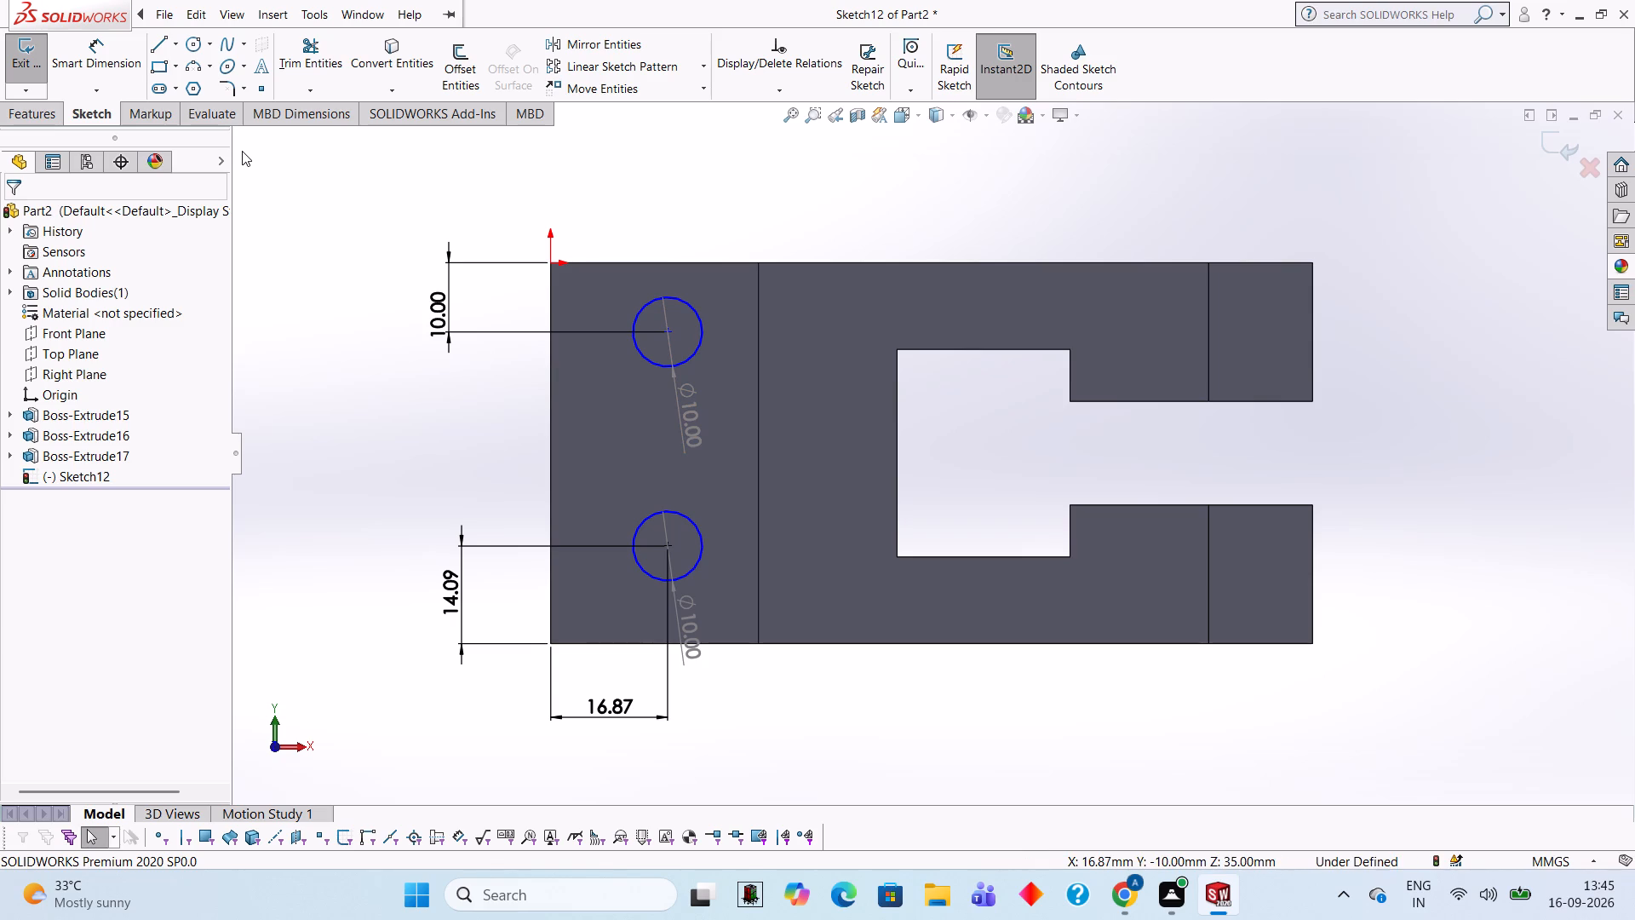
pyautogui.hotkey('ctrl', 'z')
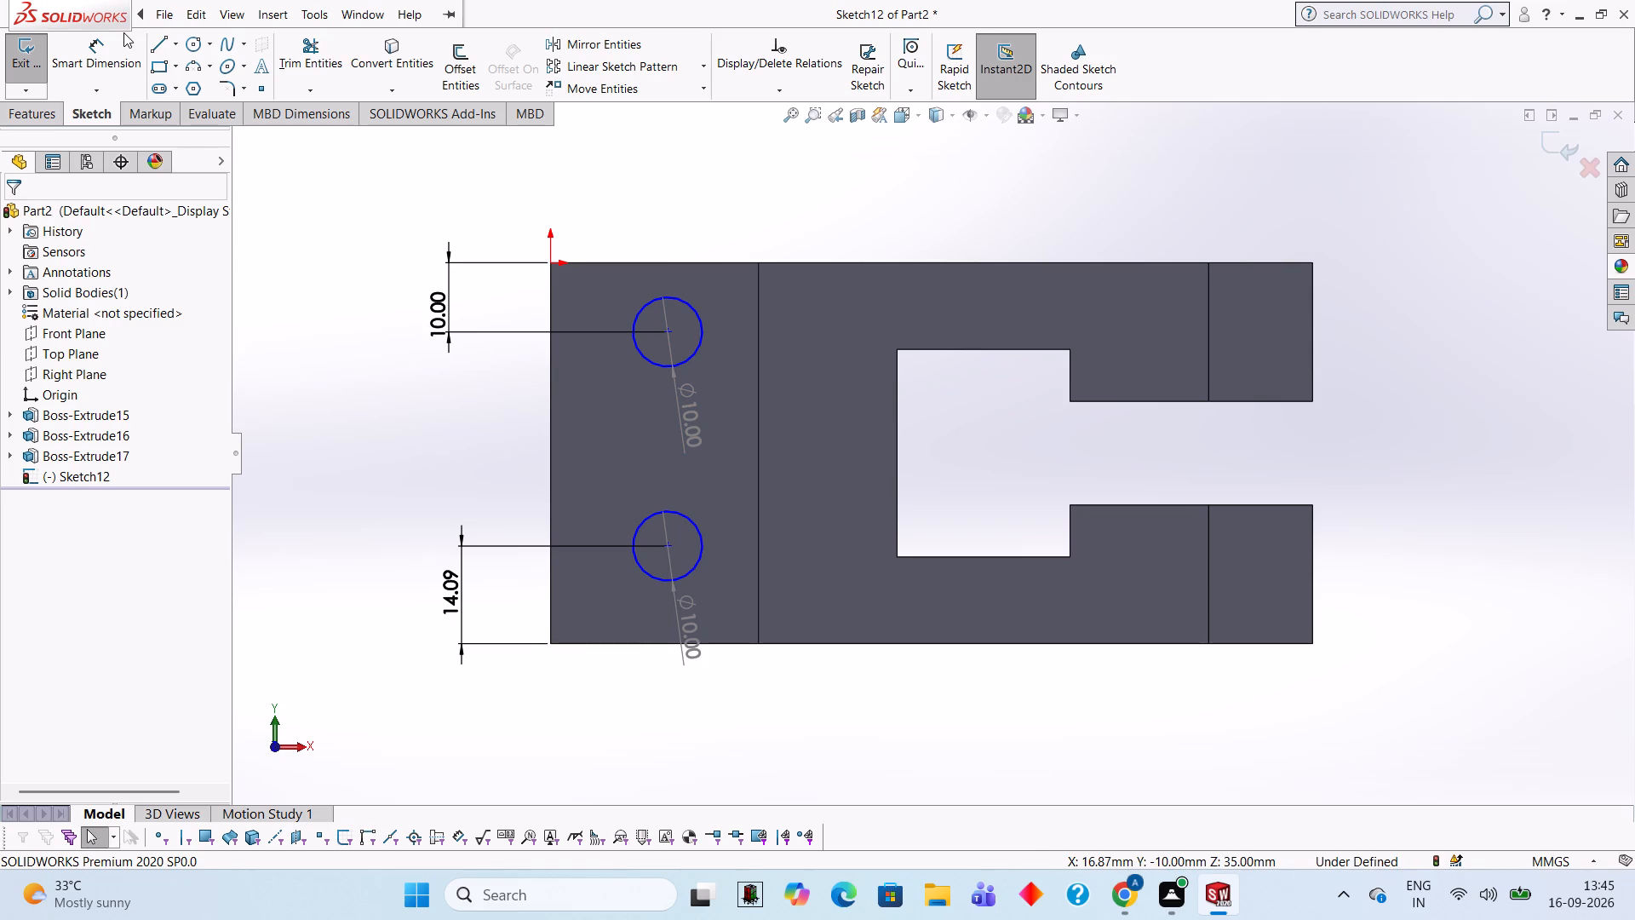
# Dimension the centres of the lower and upper circles 15 mm each from the block's outer vertical edge.
pyautogui.click(123, 32)
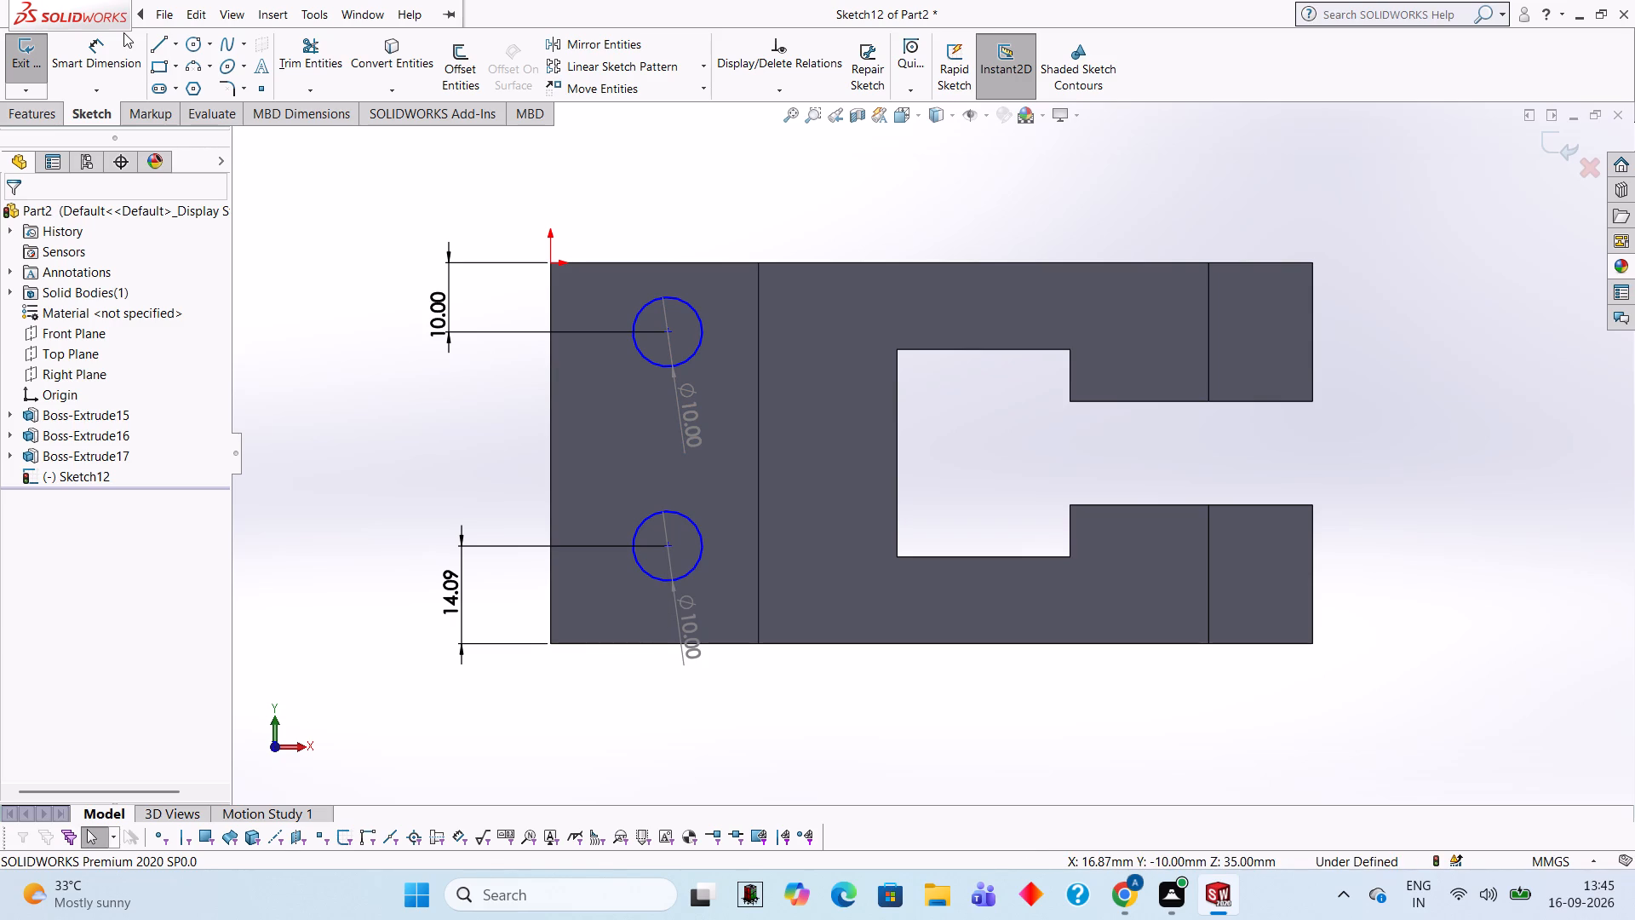
pyautogui.click(139, 41)
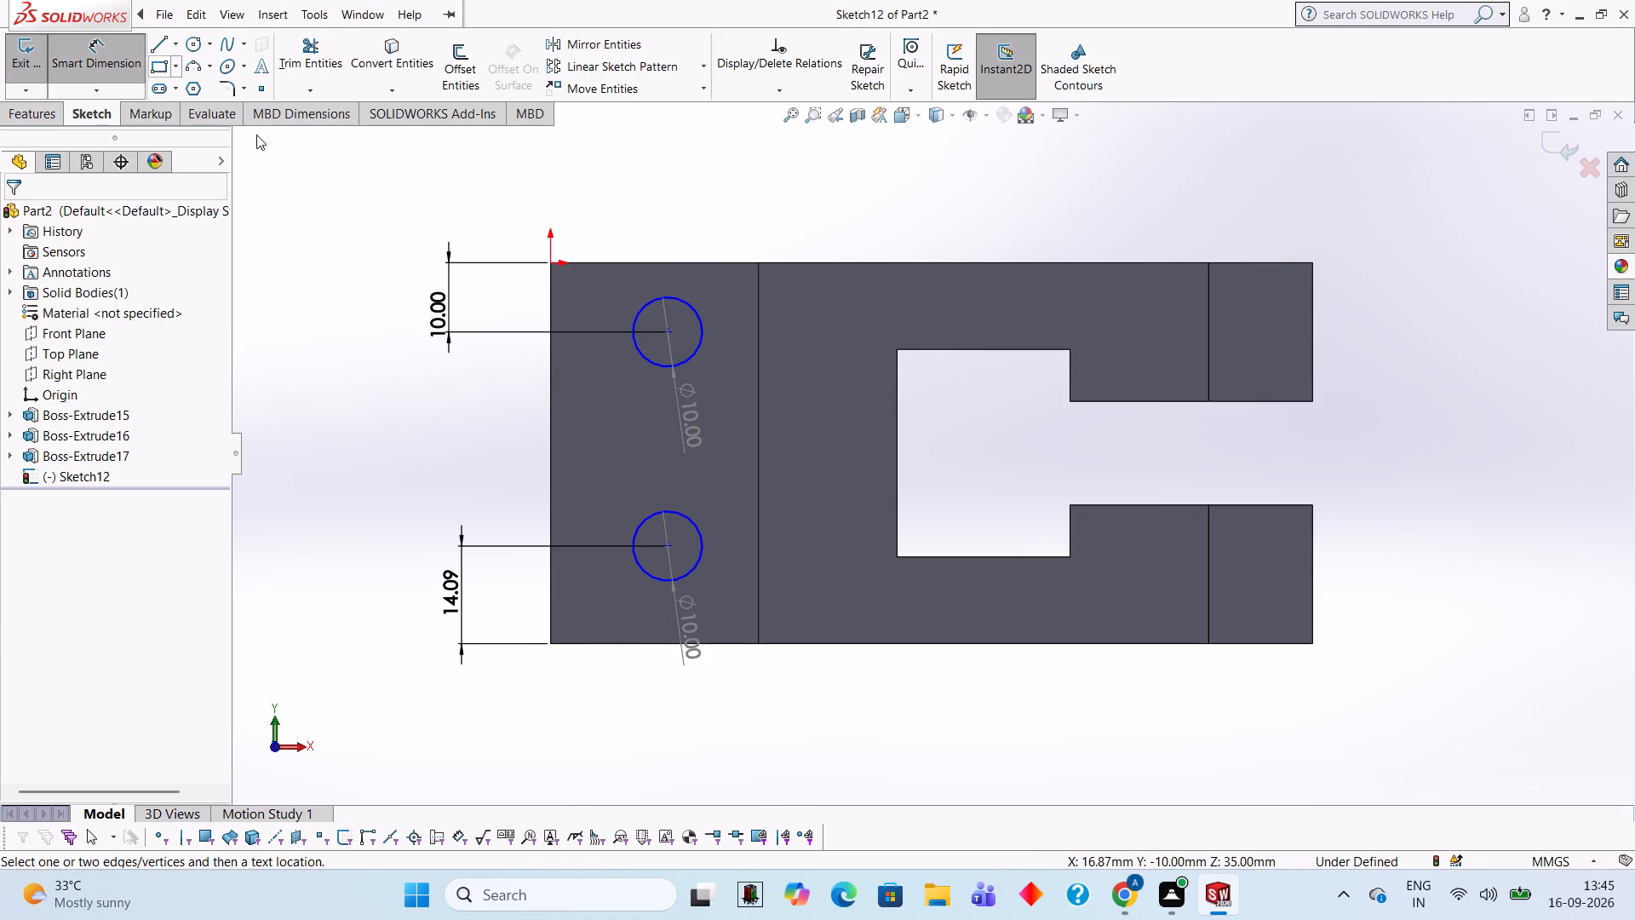
pyautogui.click(550, 601)
pyautogui.click(669, 548)
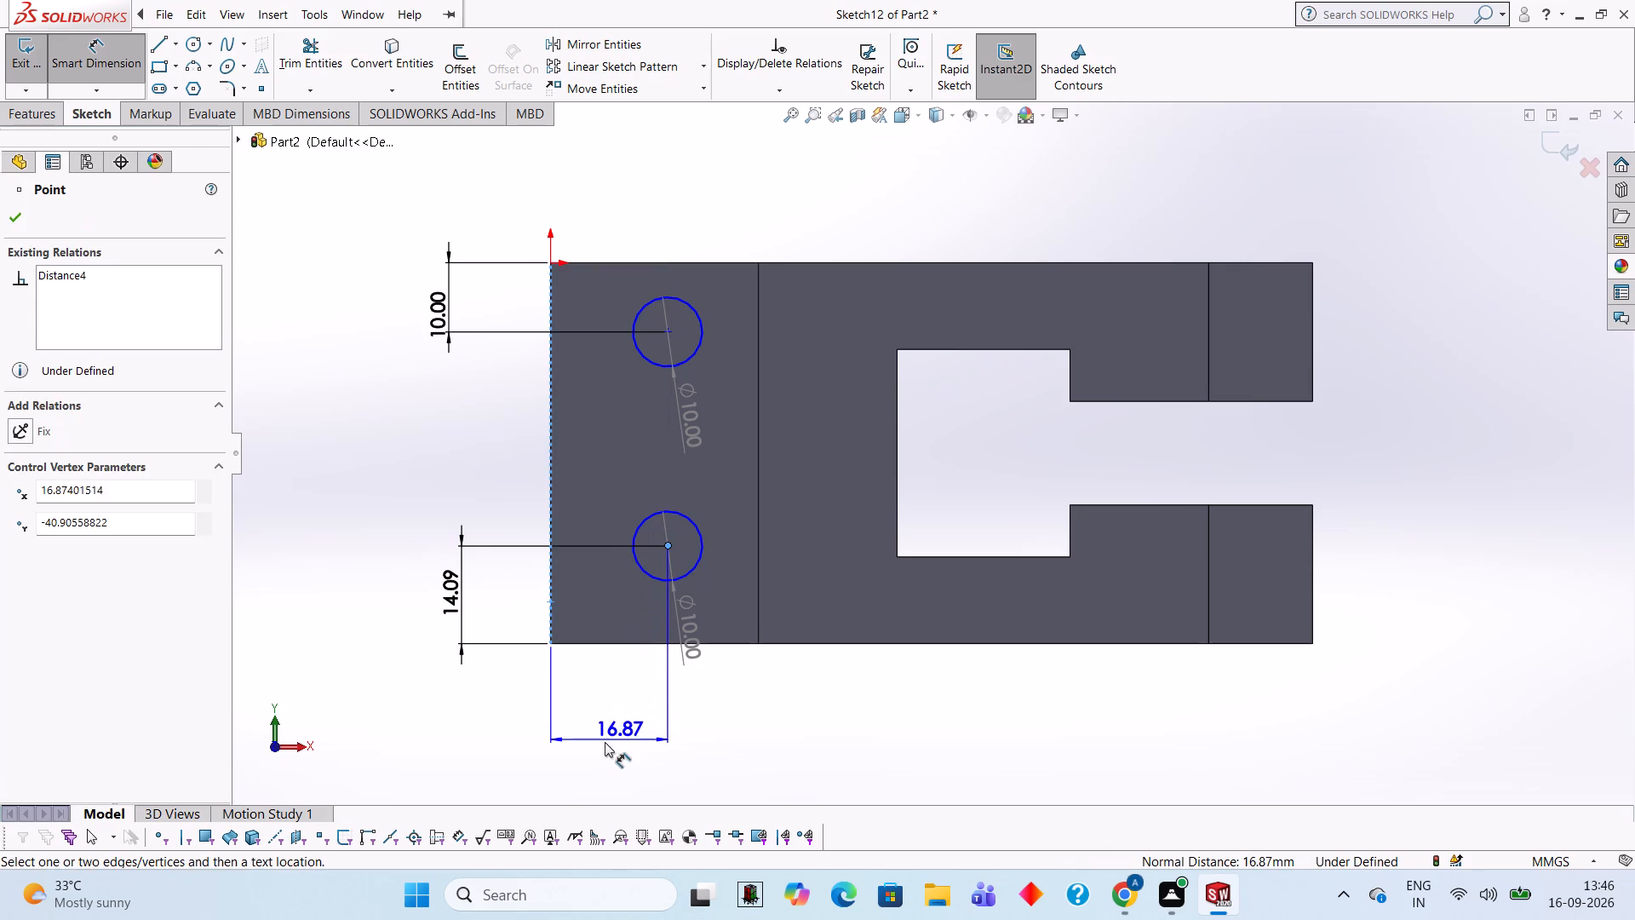
pyautogui.click(605, 744)
pyautogui.write('15')
pyautogui.press('Return')
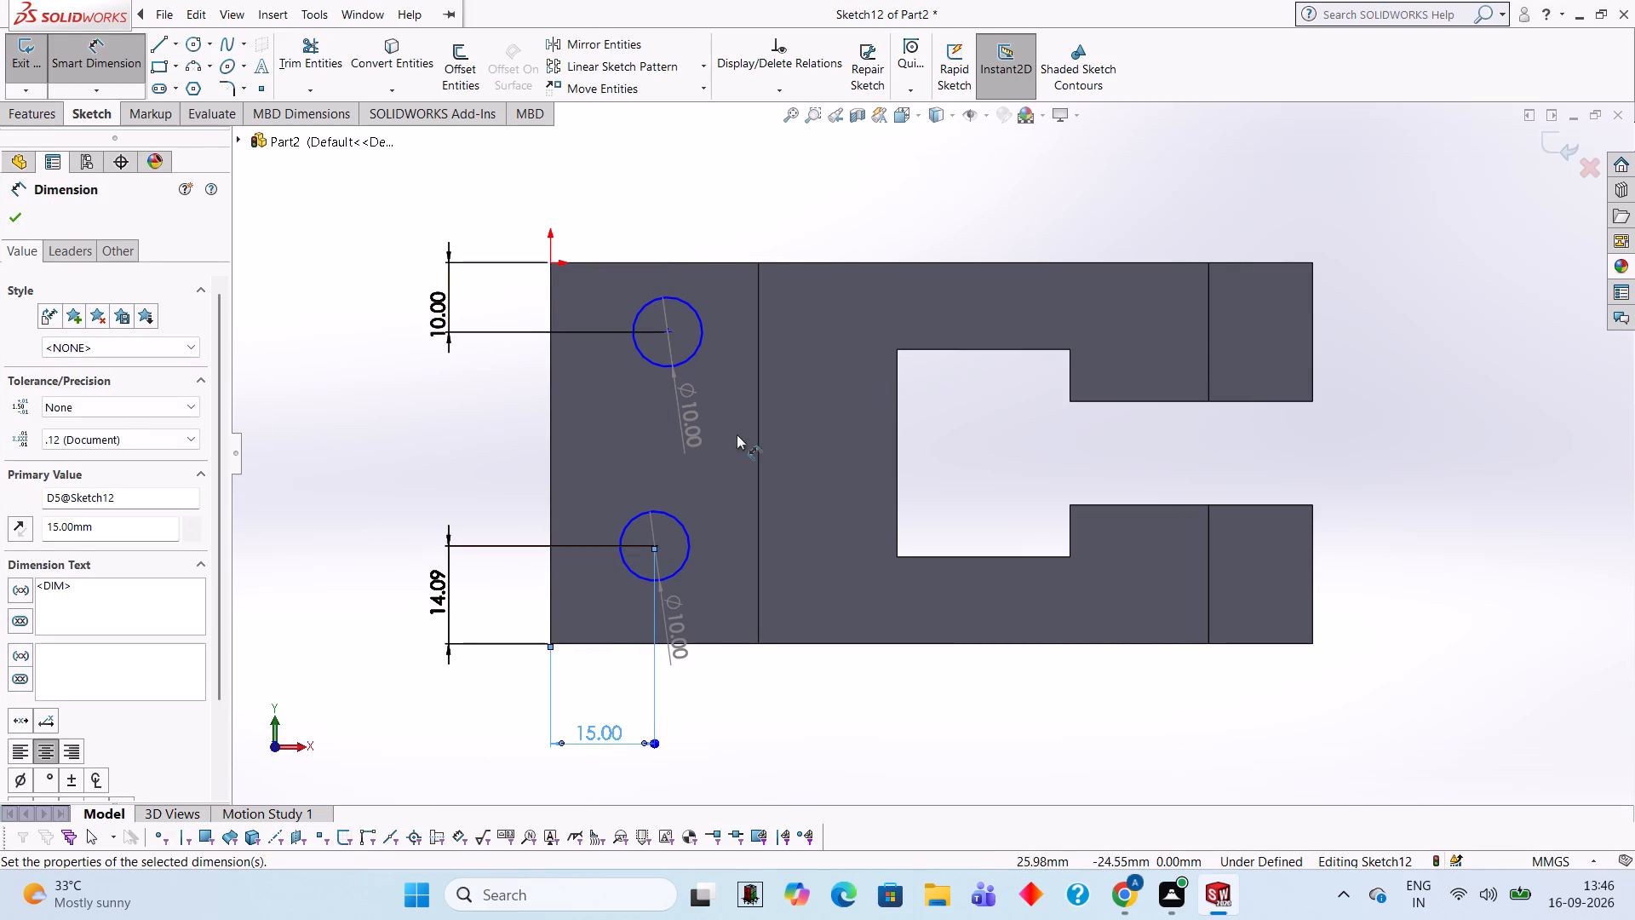
pyautogui.click(548, 316)
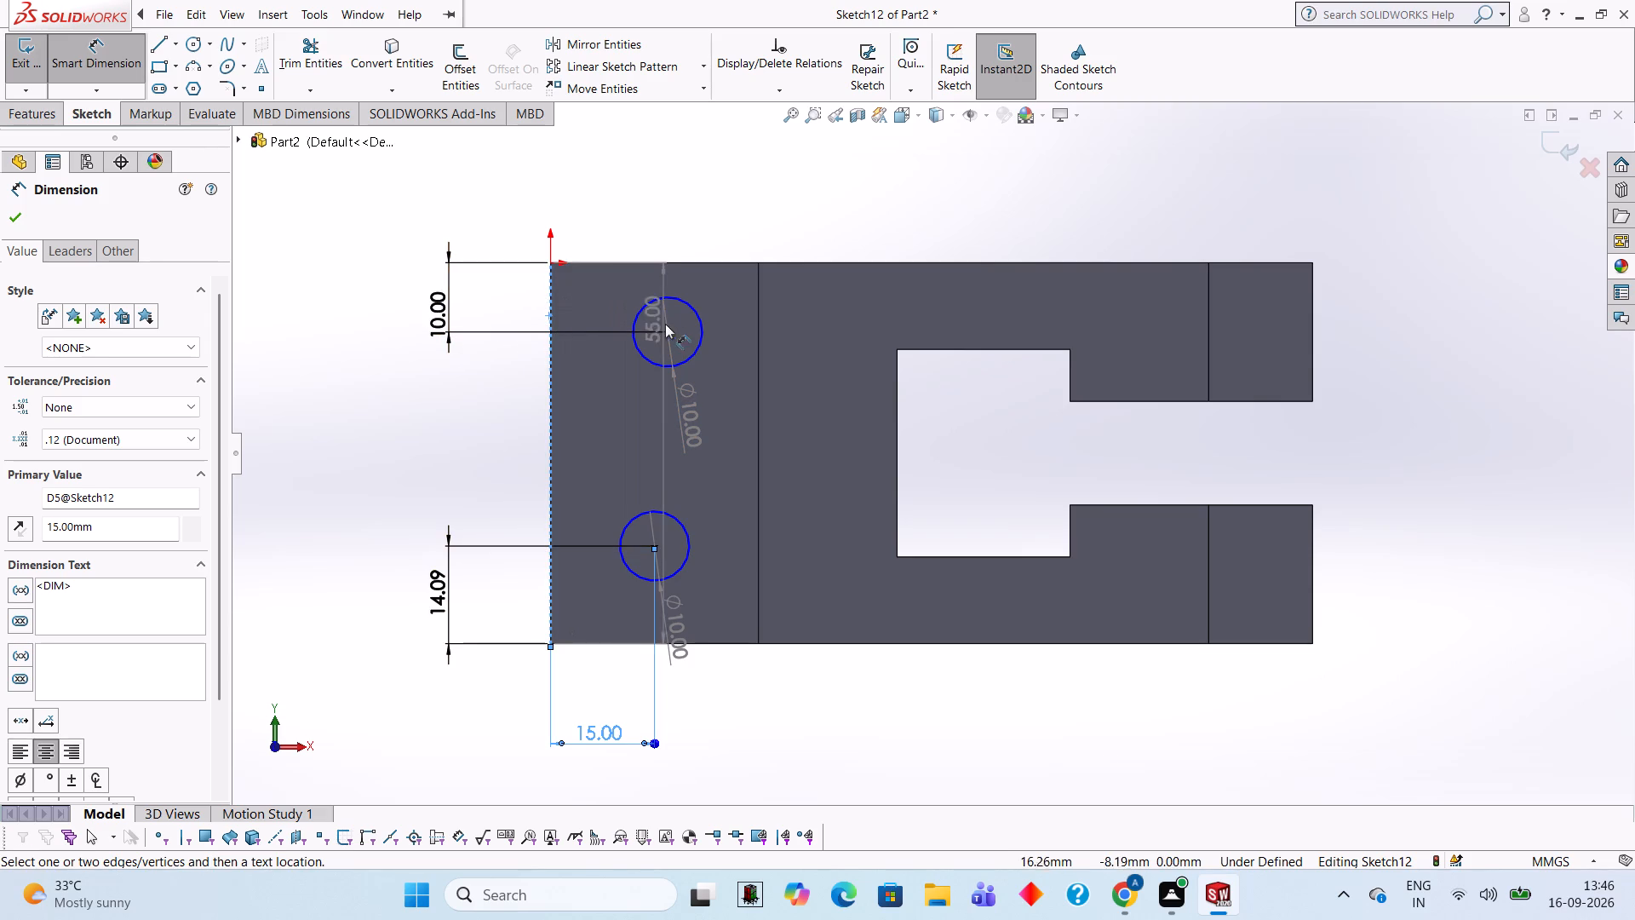
pyautogui.click(668, 330)
pyautogui.click(615, 181)
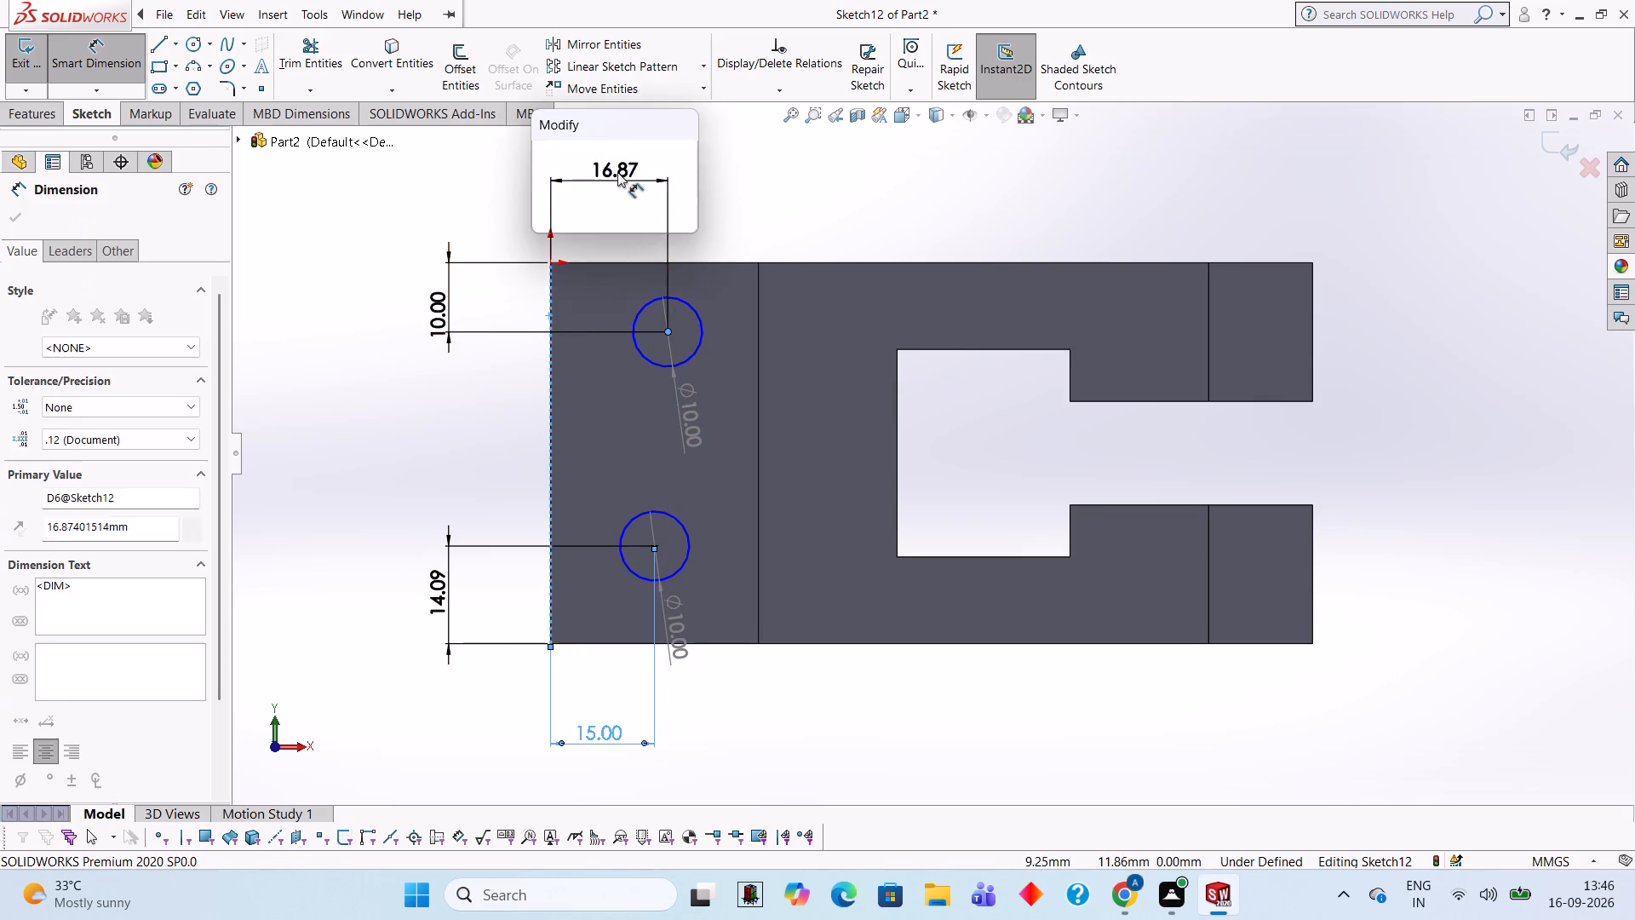
pyautogui.write('15')
pyautogui.press('Return')
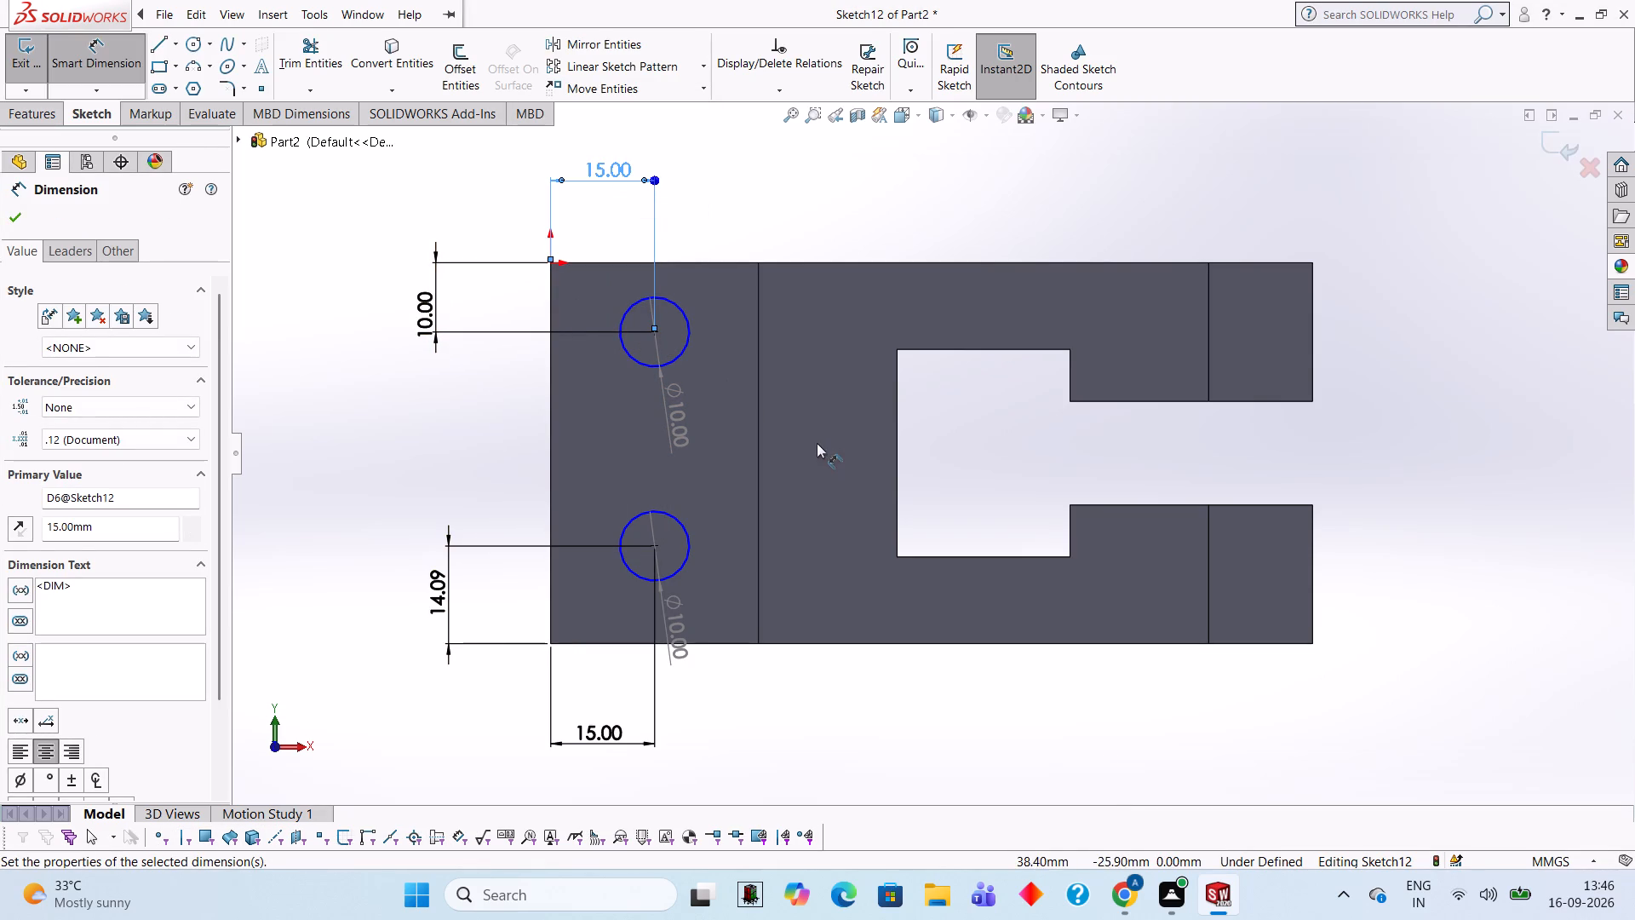
pyautogui.press('Escape')
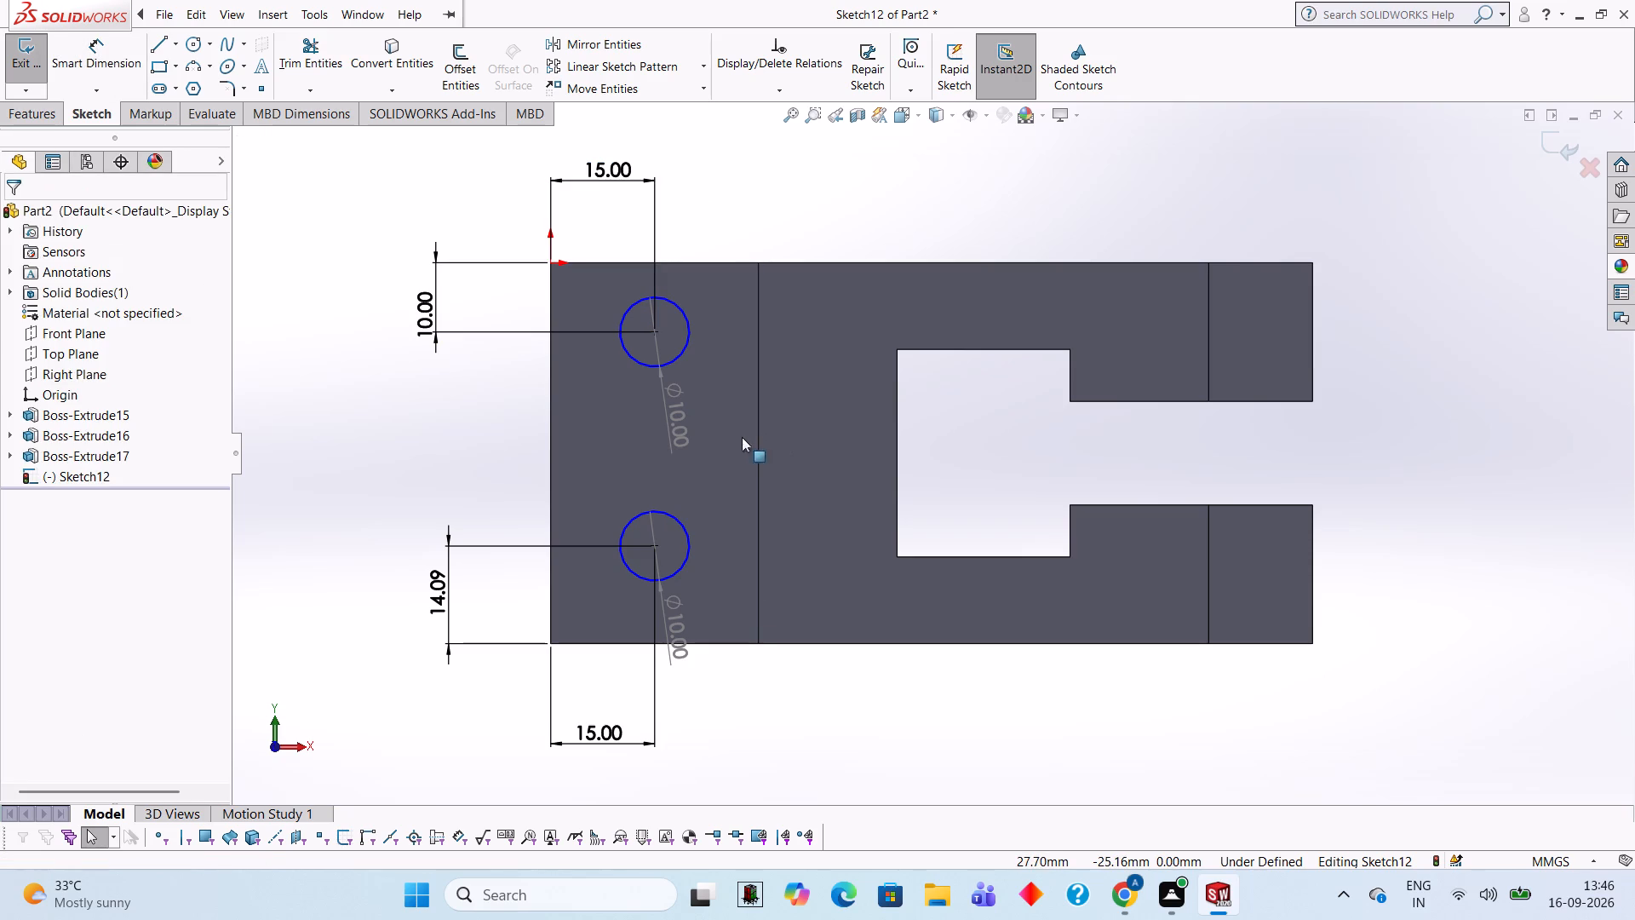
# Add a driven vertical dimension between the two circle centres, placed outside the block's outer vertical edge.
pyautogui.click(108, 51)
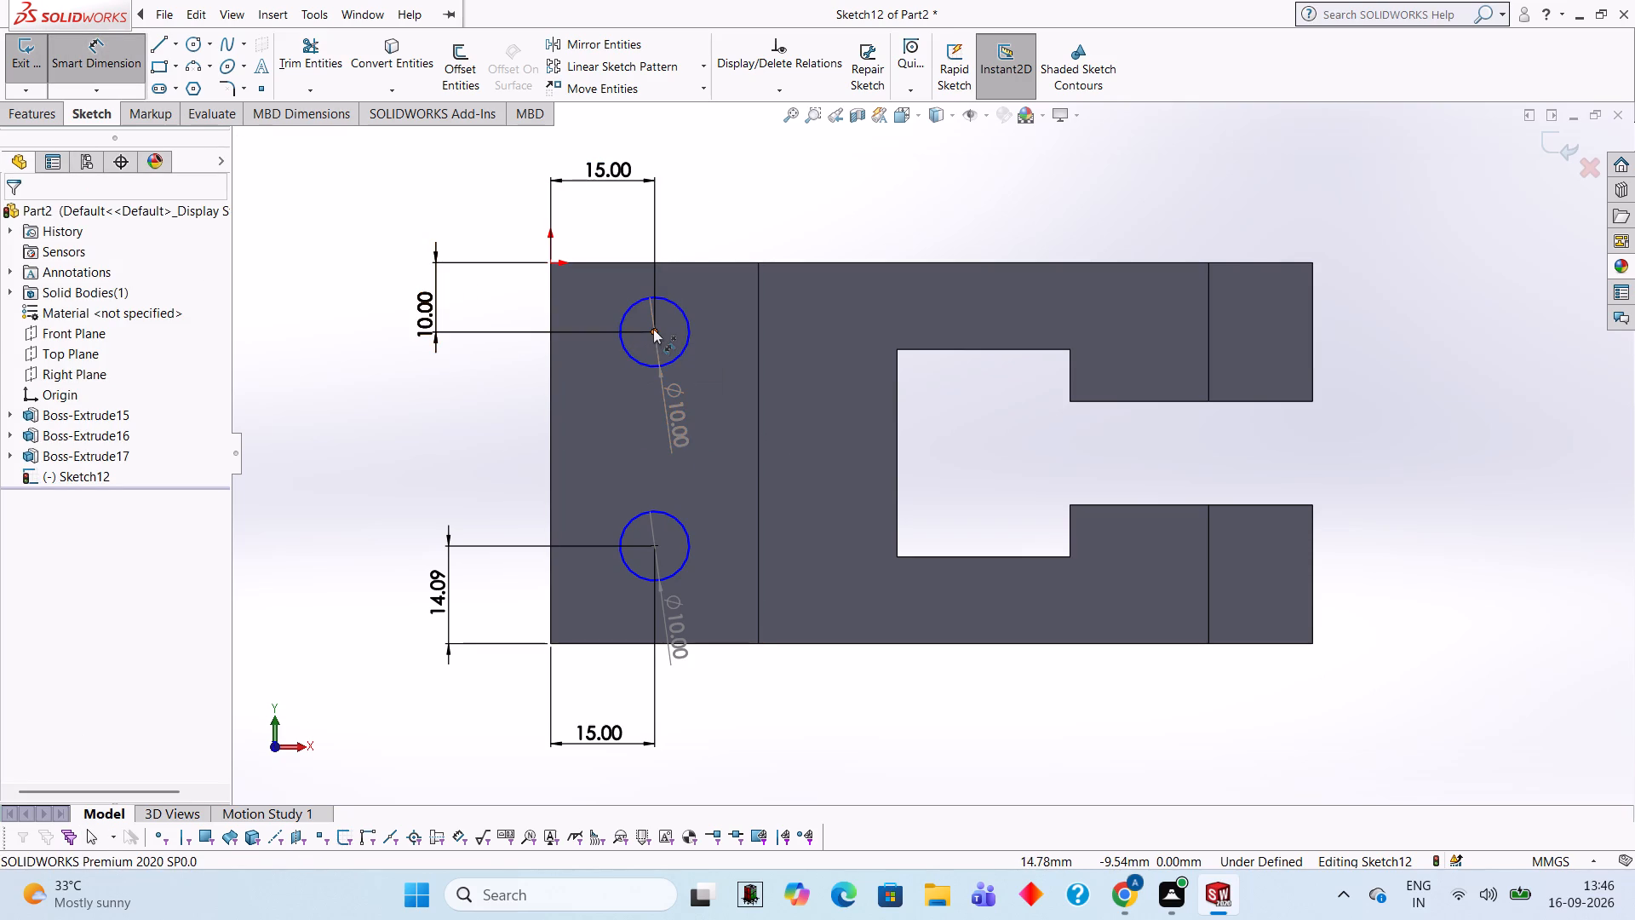
pyautogui.click(653, 329)
pyautogui.click(653, 545)
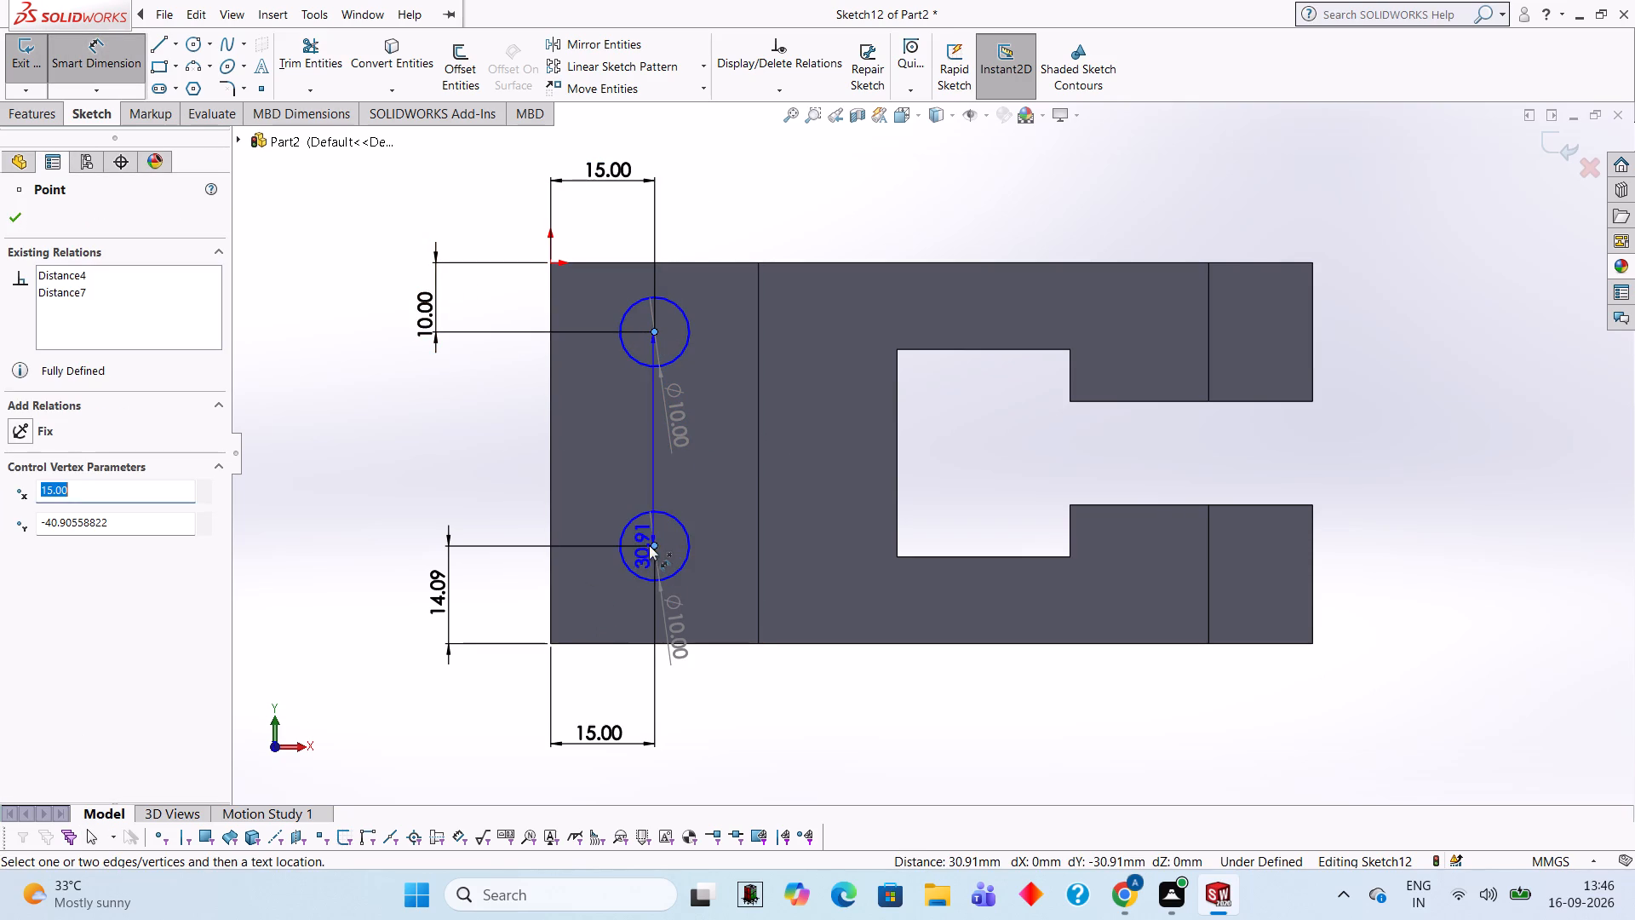
pyautogui.click(374, 445)
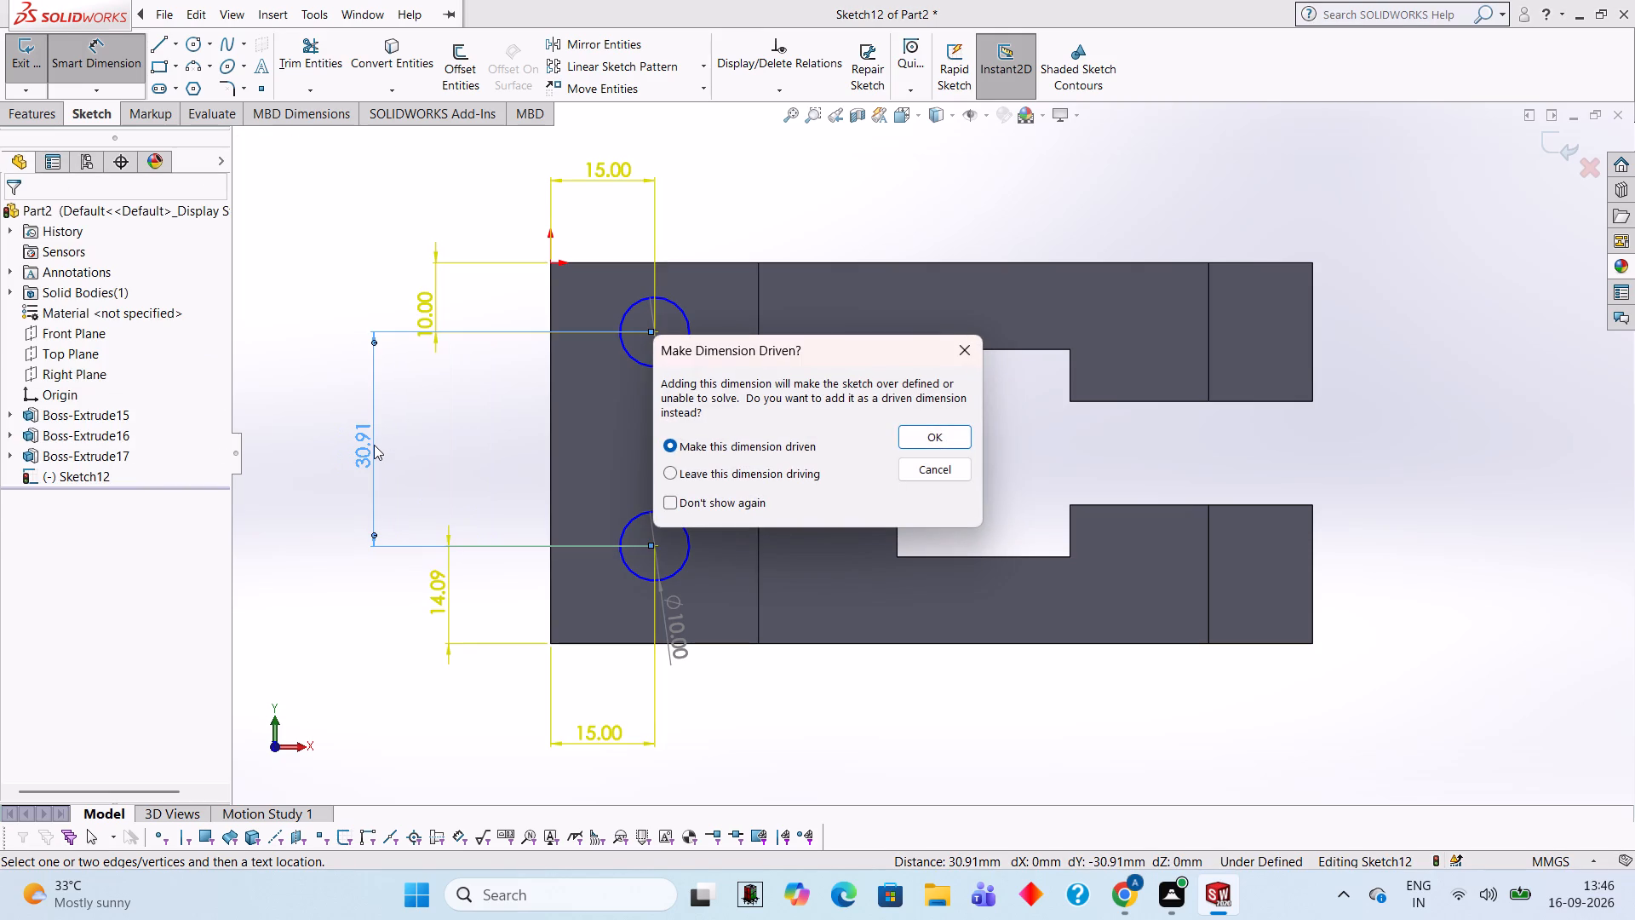
pyautogui.click(898, 433)
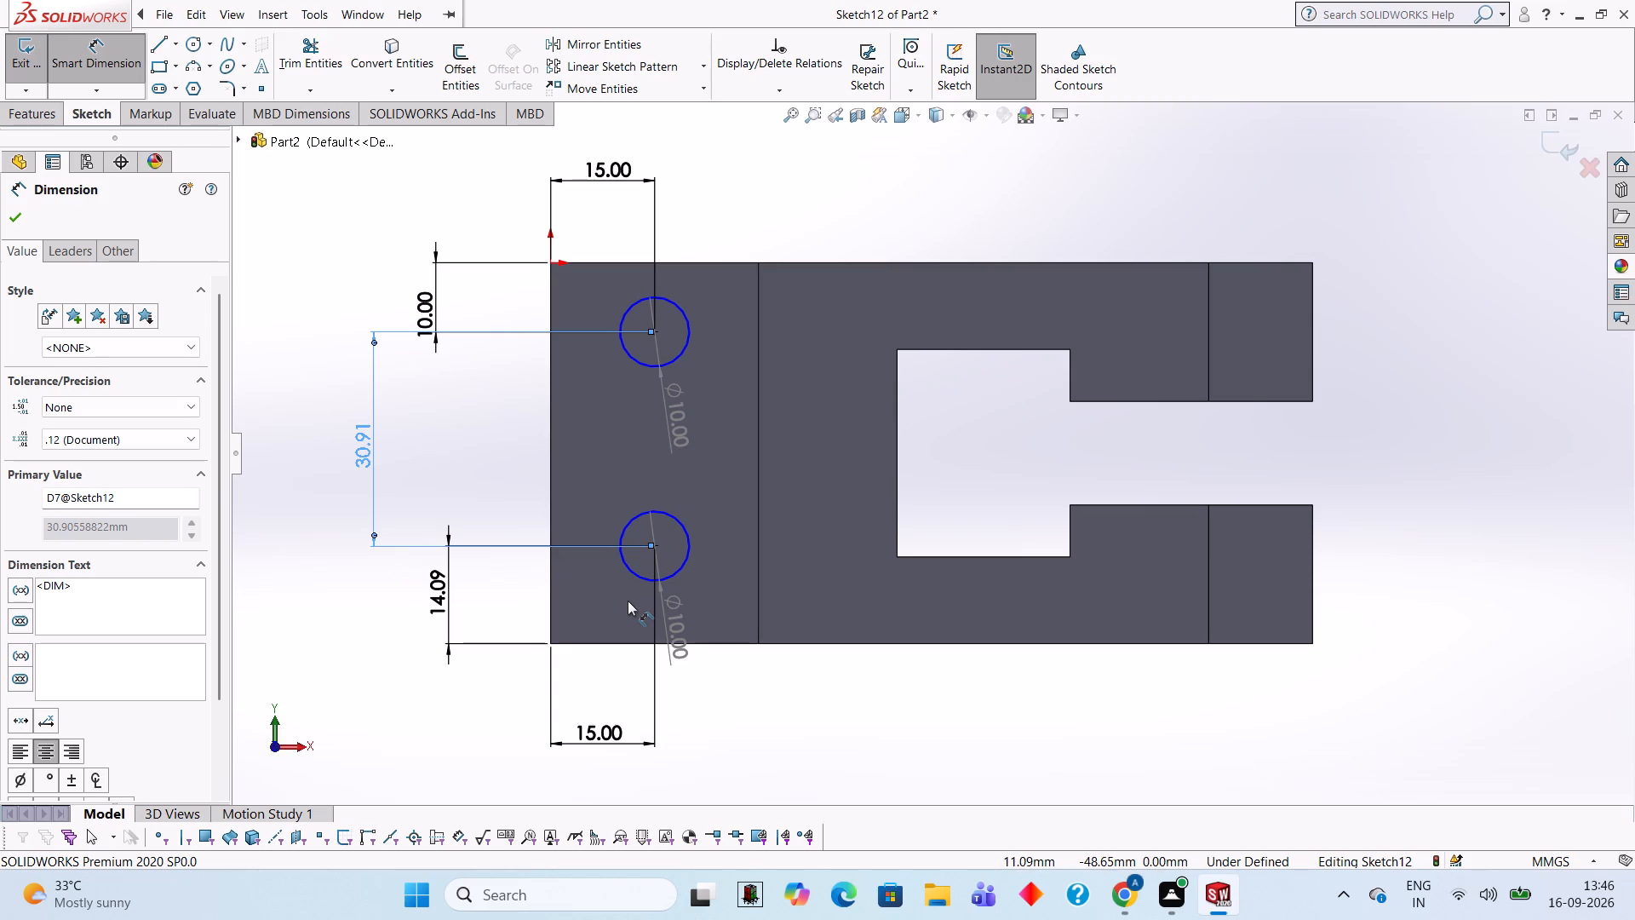
pyautogui.press('Escape')
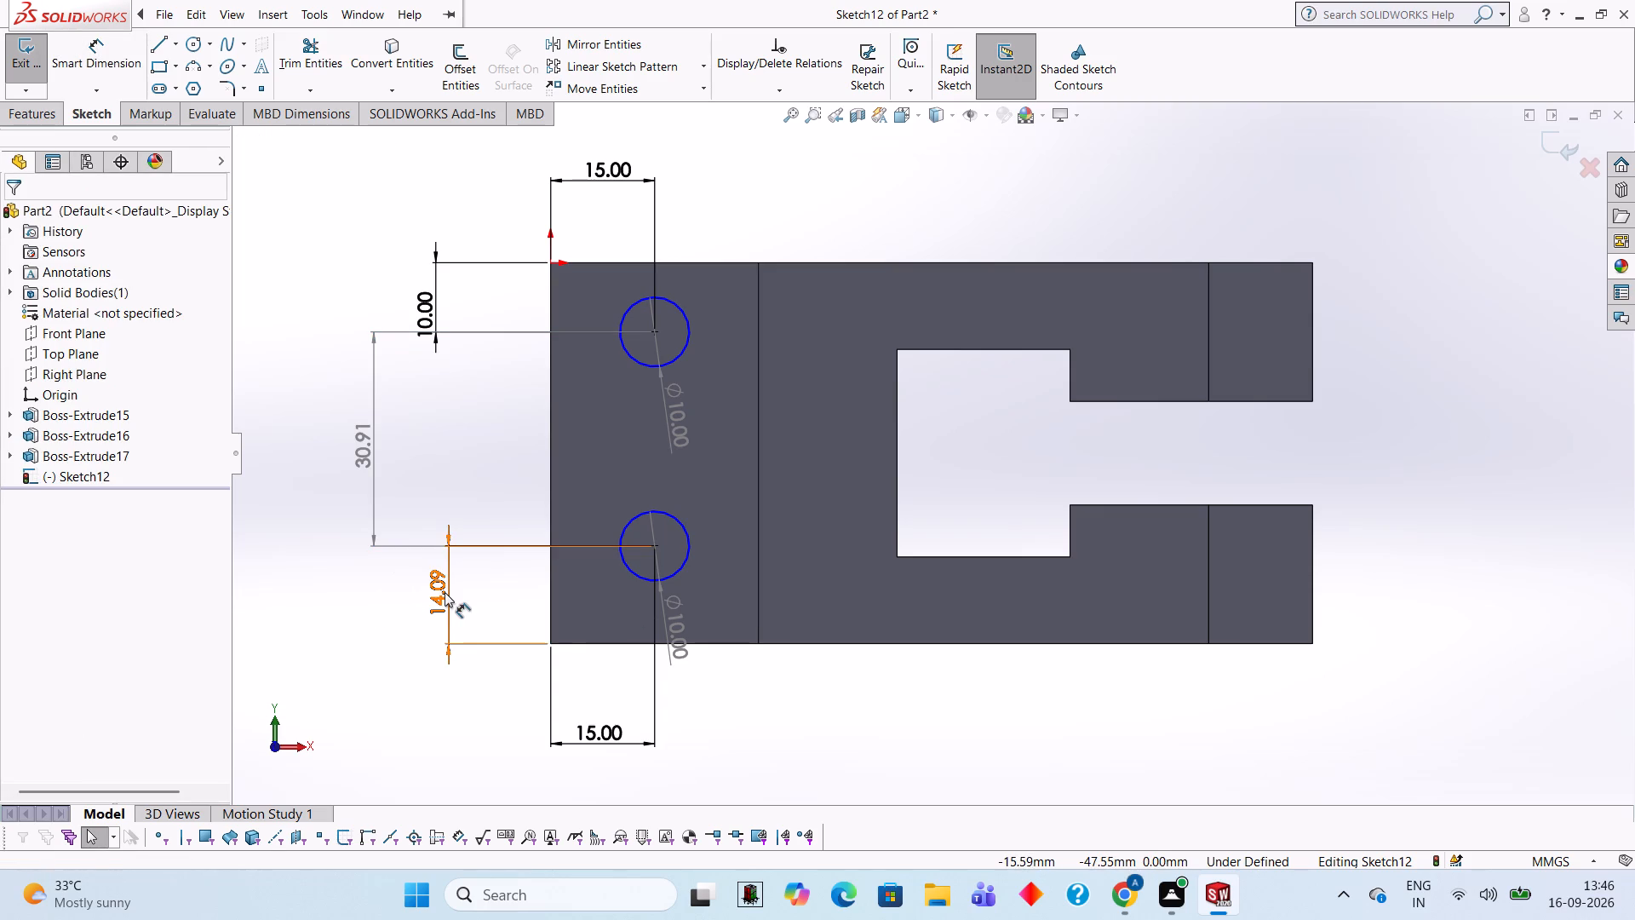
# Replace the lower circle's vertical dimension with a 10 mm dimension from its centre to the block's bottom edge.
pyautogui.rightClick(445, 592)
pyautogui.click(502, 668)
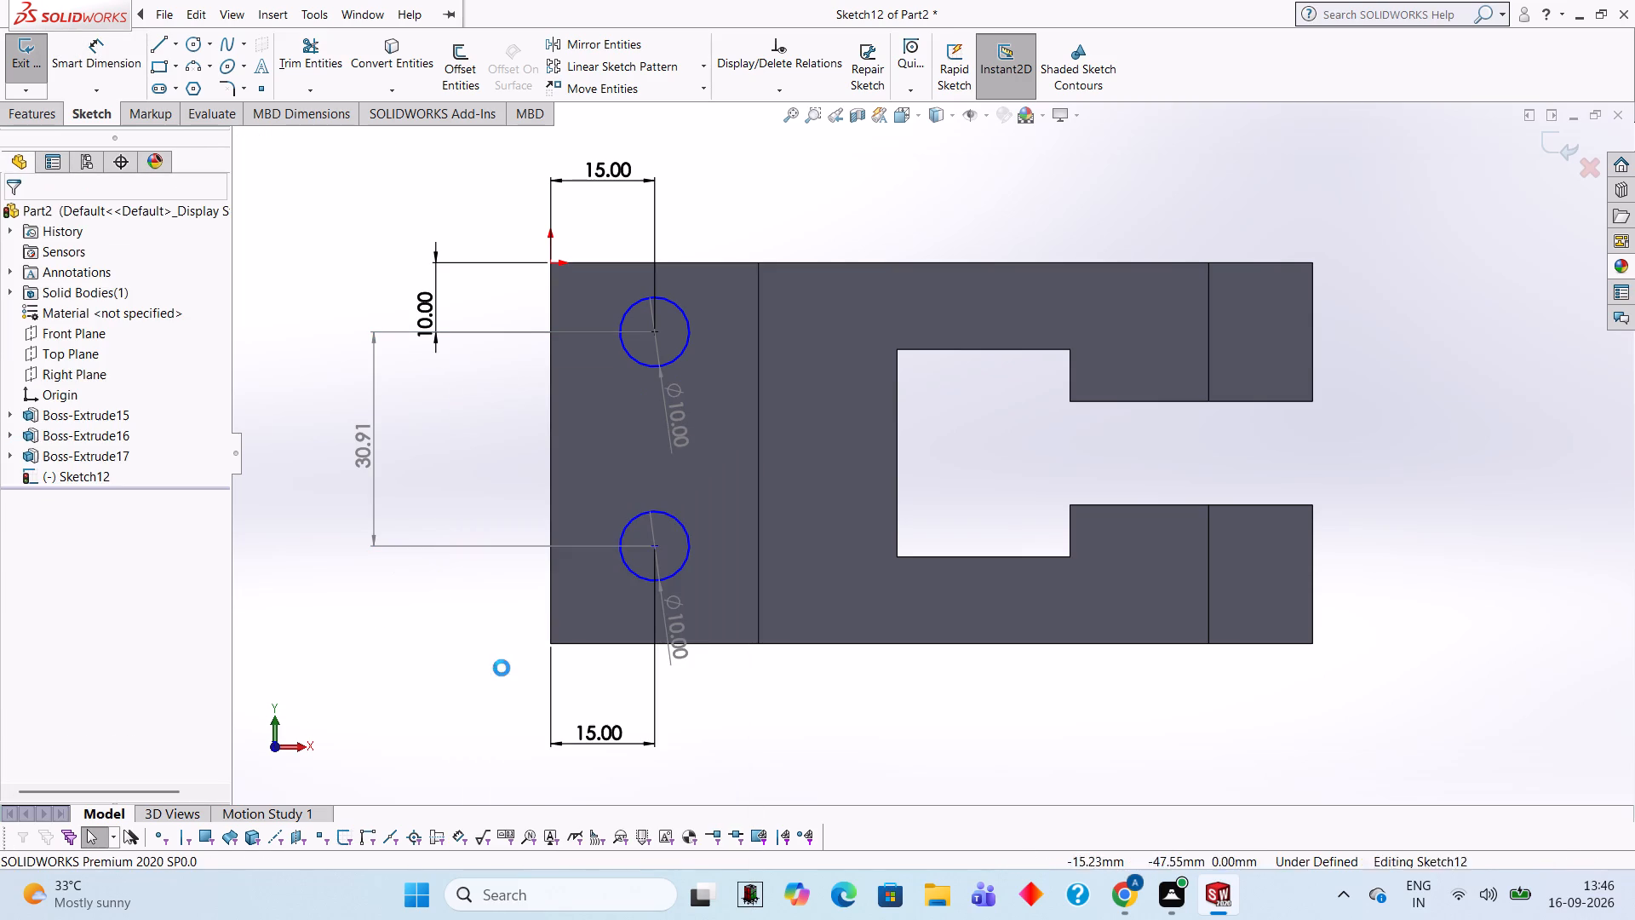
pyautogui.click(197, 54)
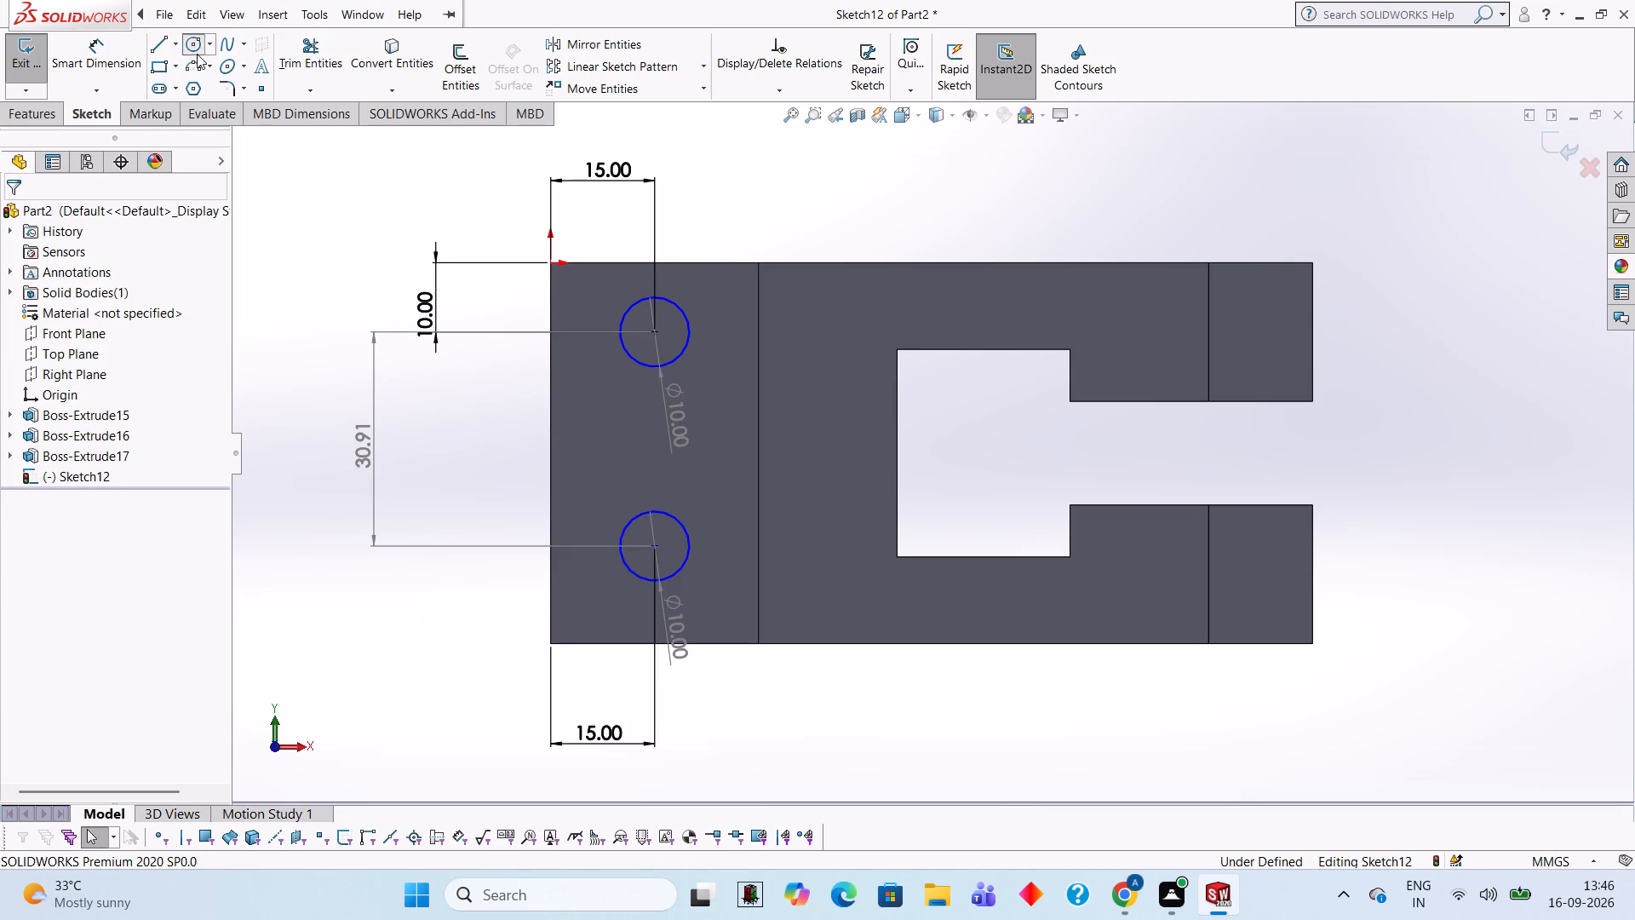
pyautogui.click(110, 56)
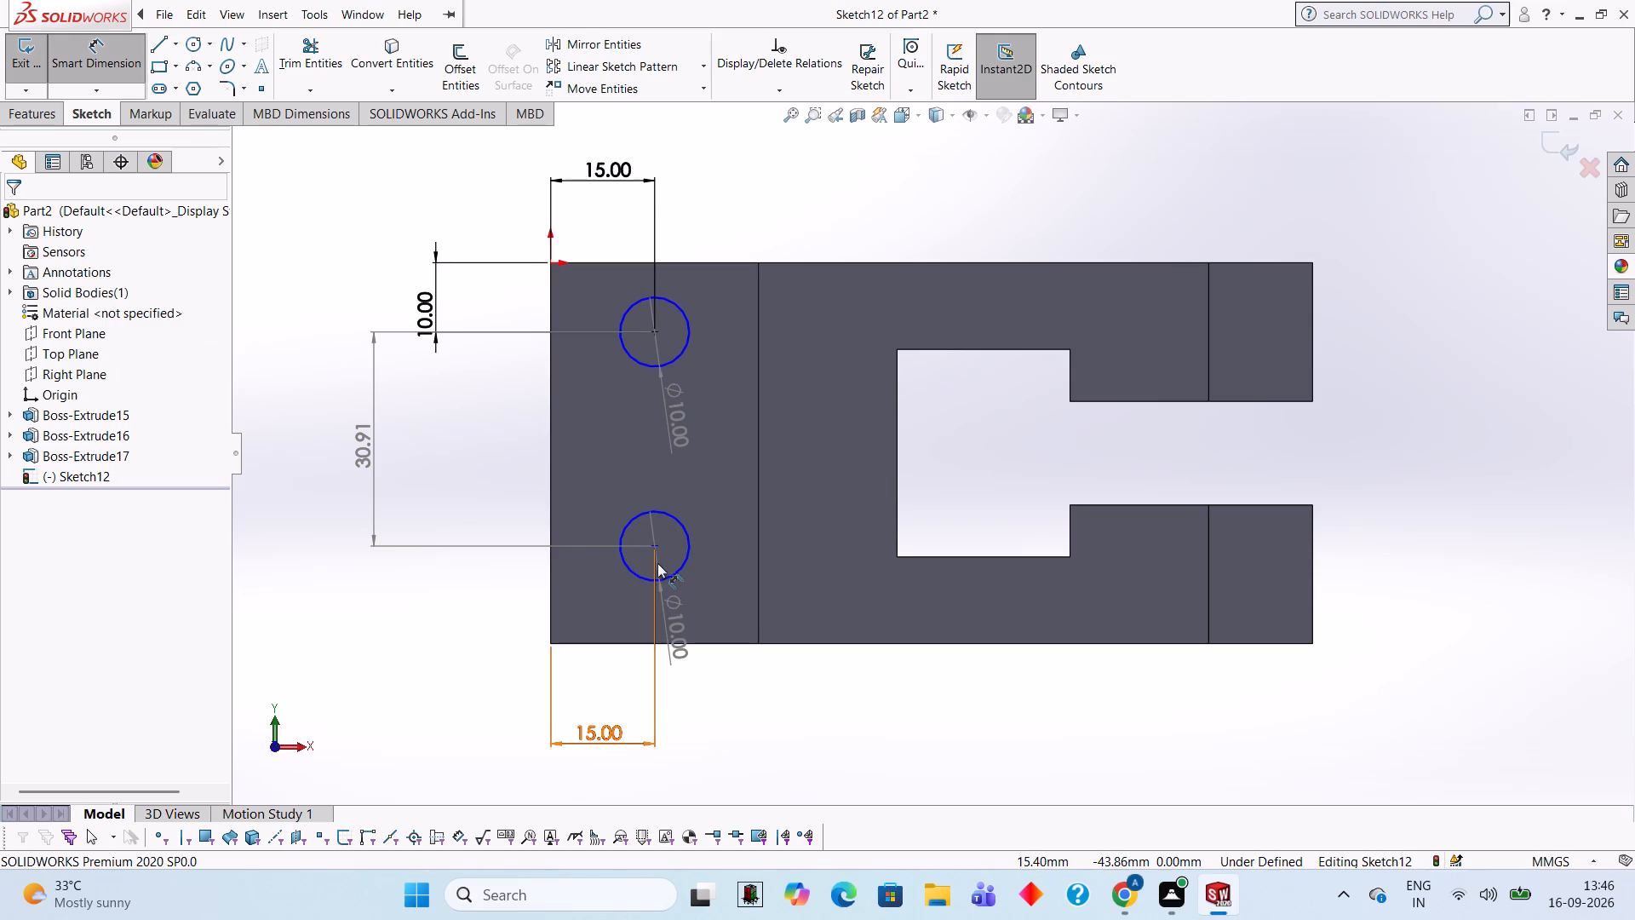
pyautogui.click(654, 550)
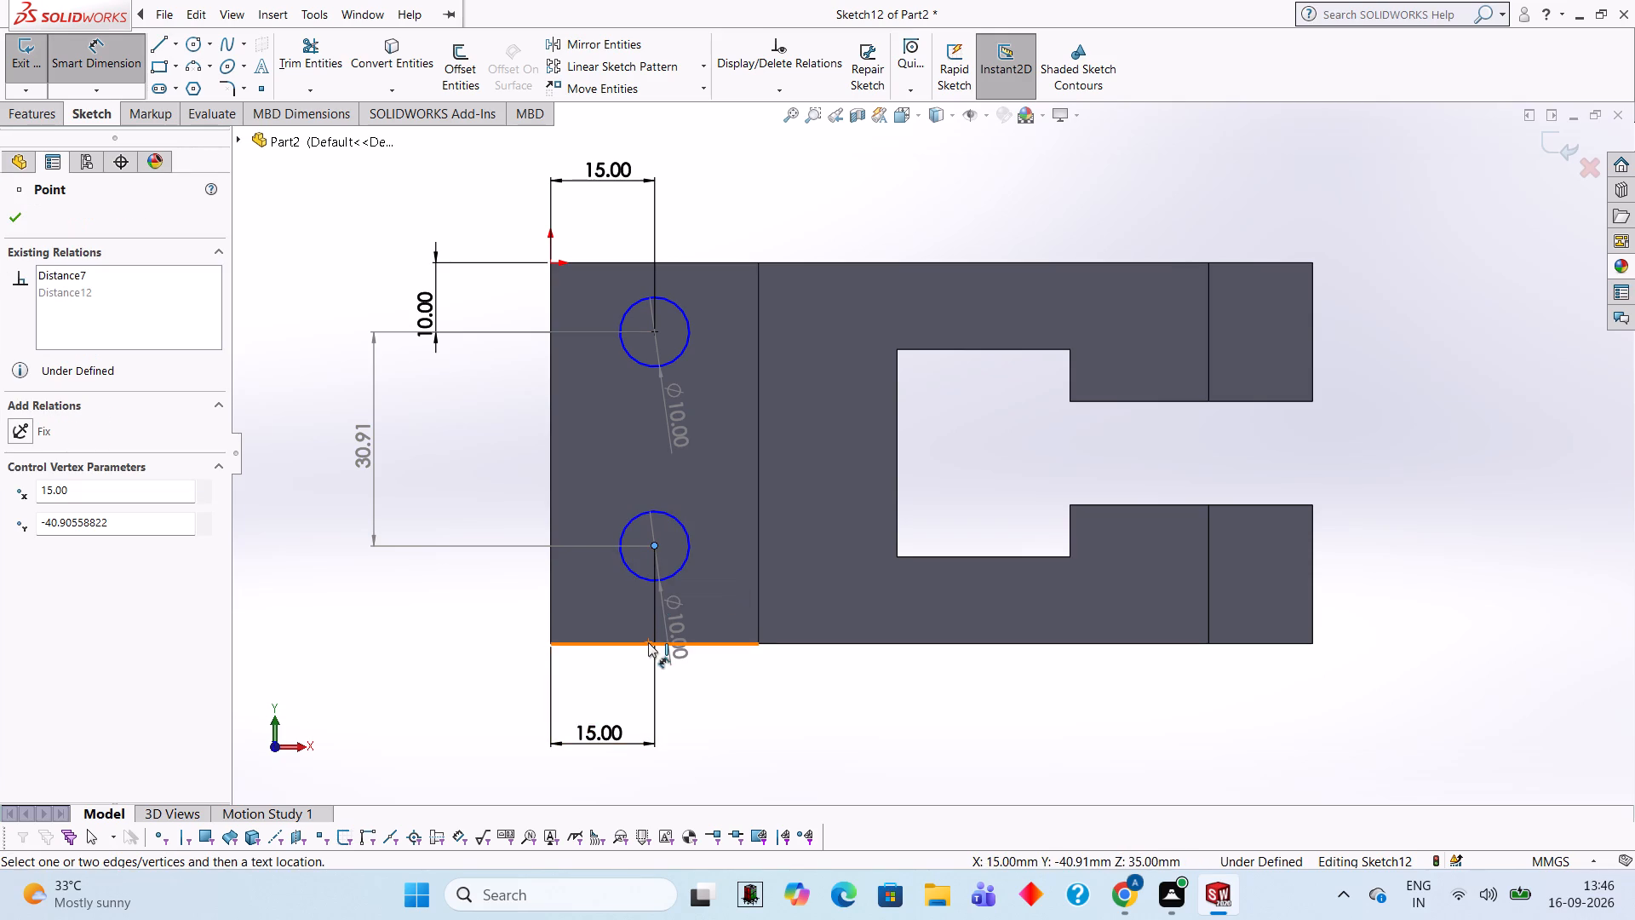
pyautogui.click(648, 642)
pyautogui.click(445, 612)
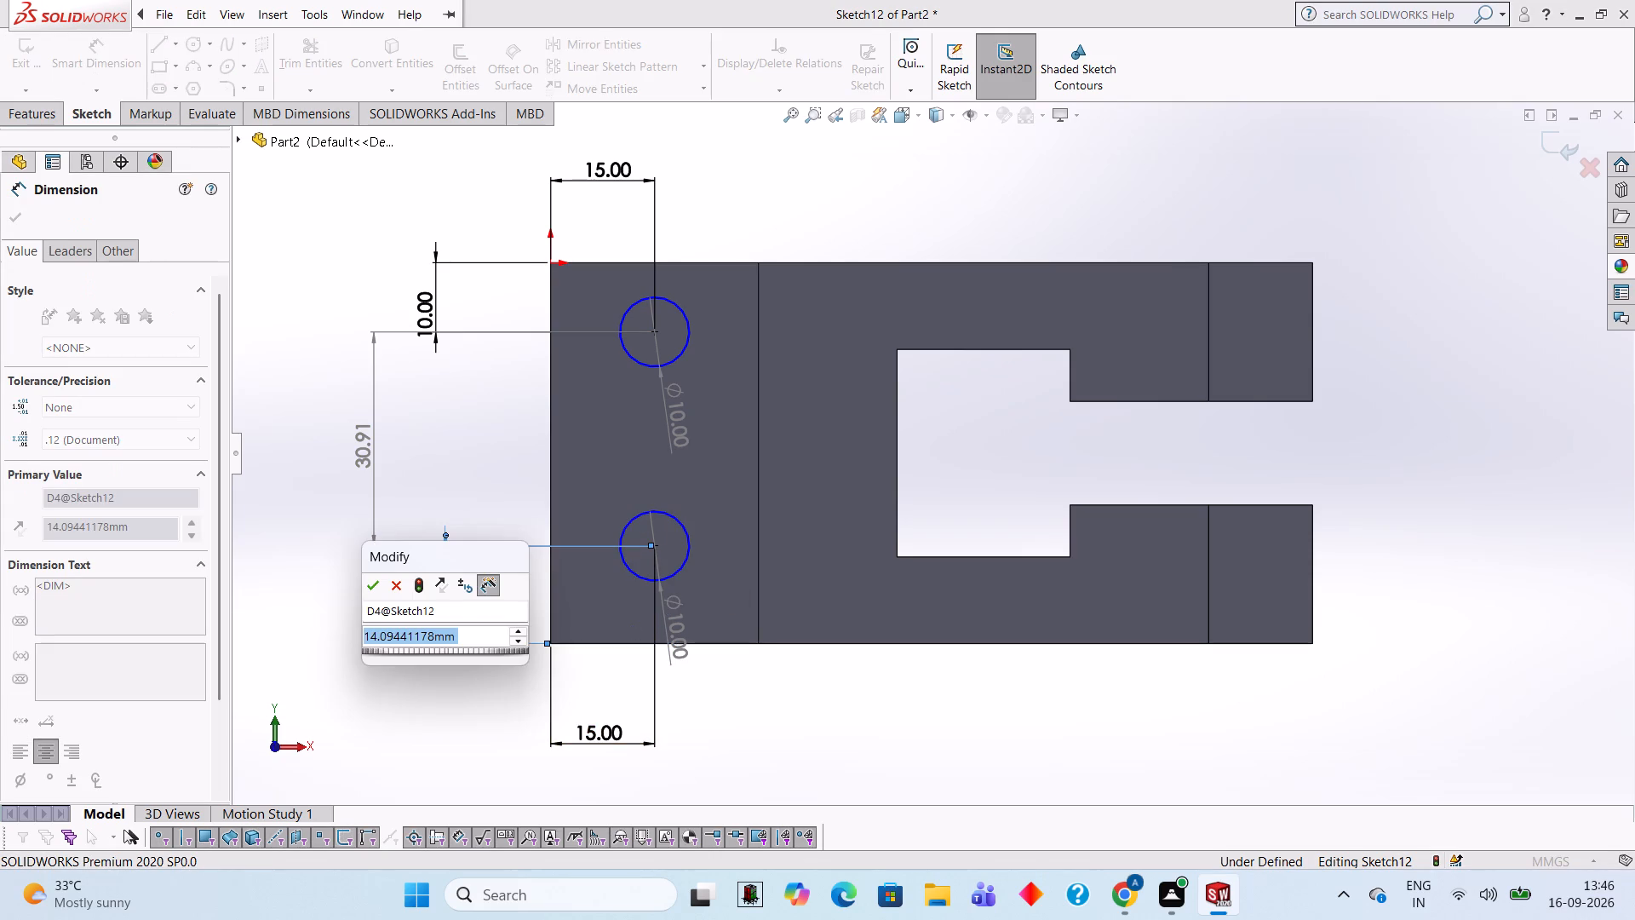
pyautogui.write('10')
pyautogui.press('Return')
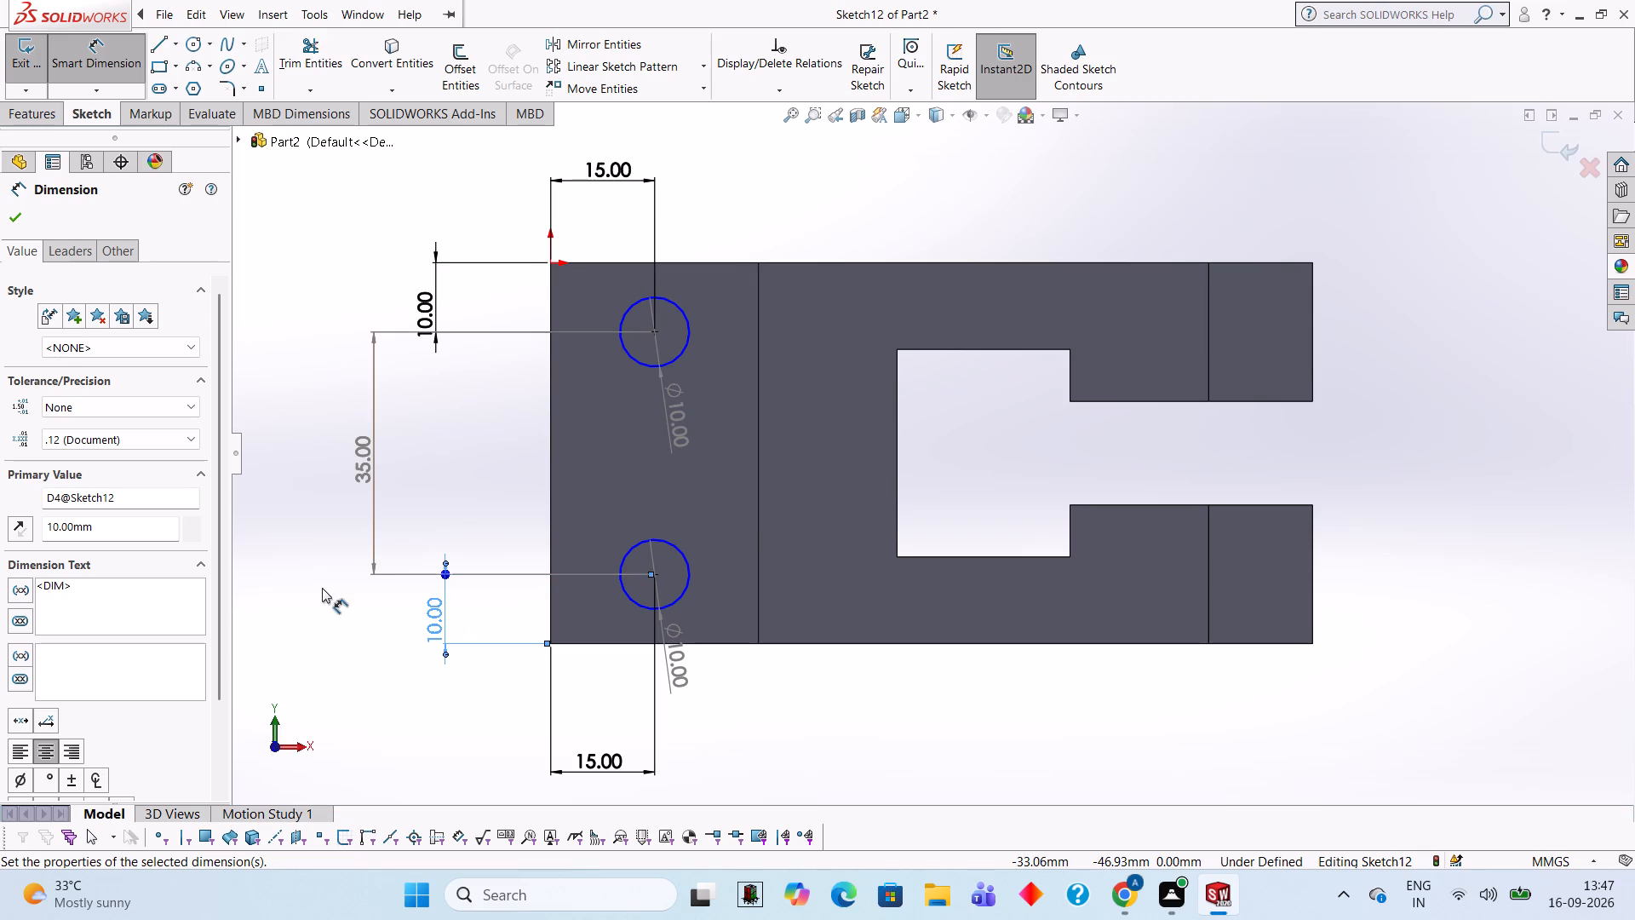
pyautogui.press('Escape')
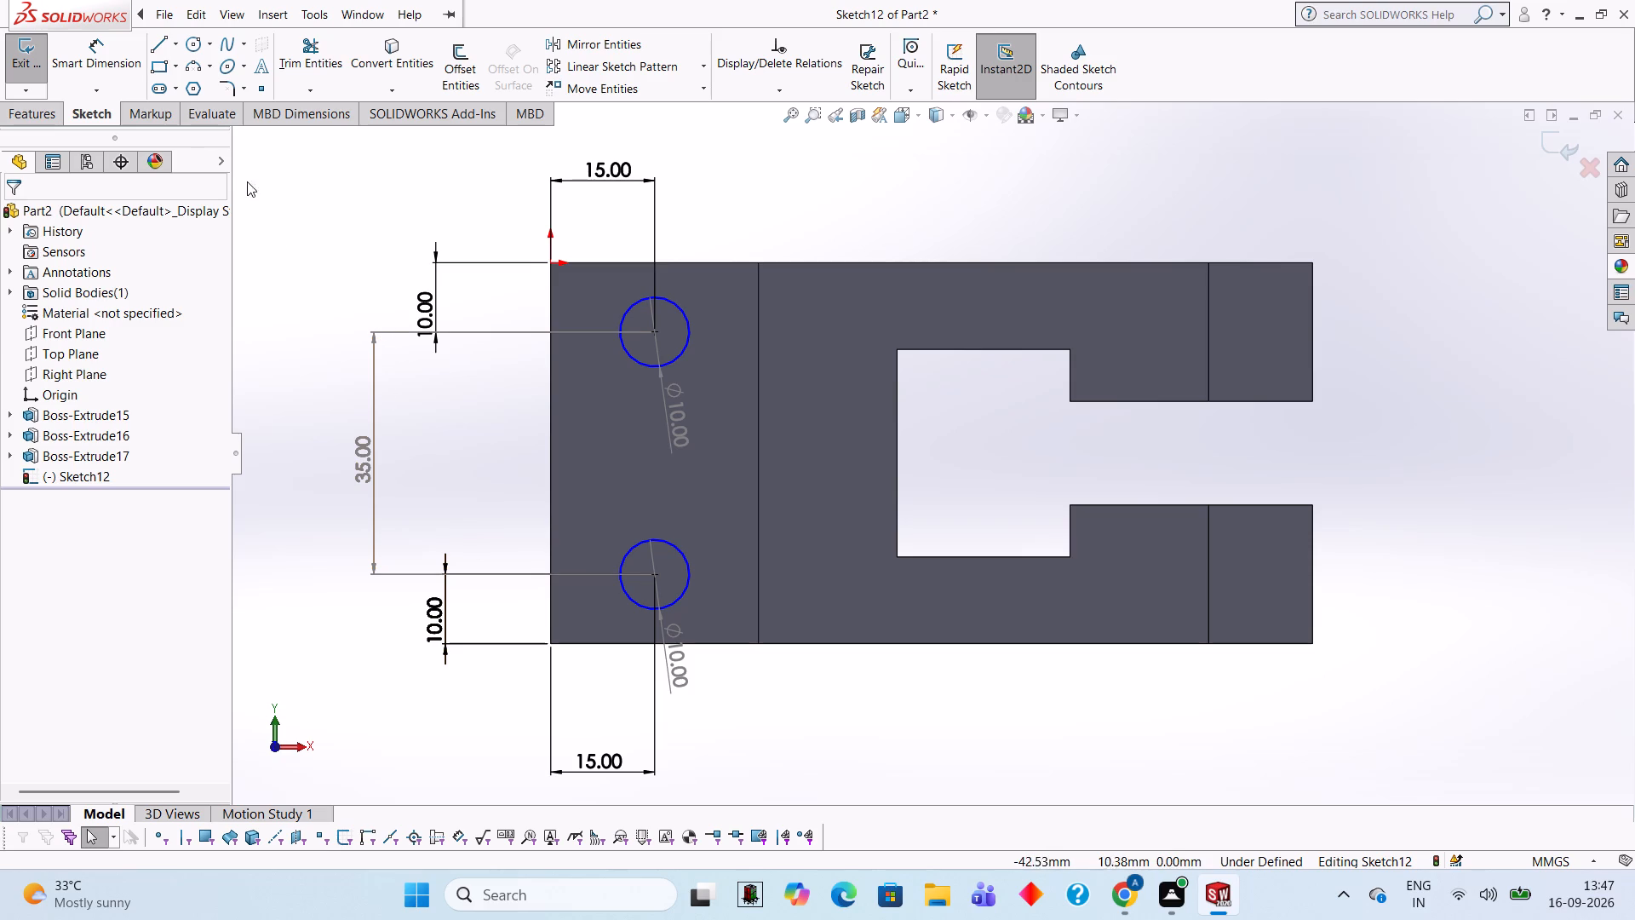
# Extrude both 10 mm circles as a blind boss 55 mm deep from the sketch plane, merging the result.
pyautogui.click(49, 108)
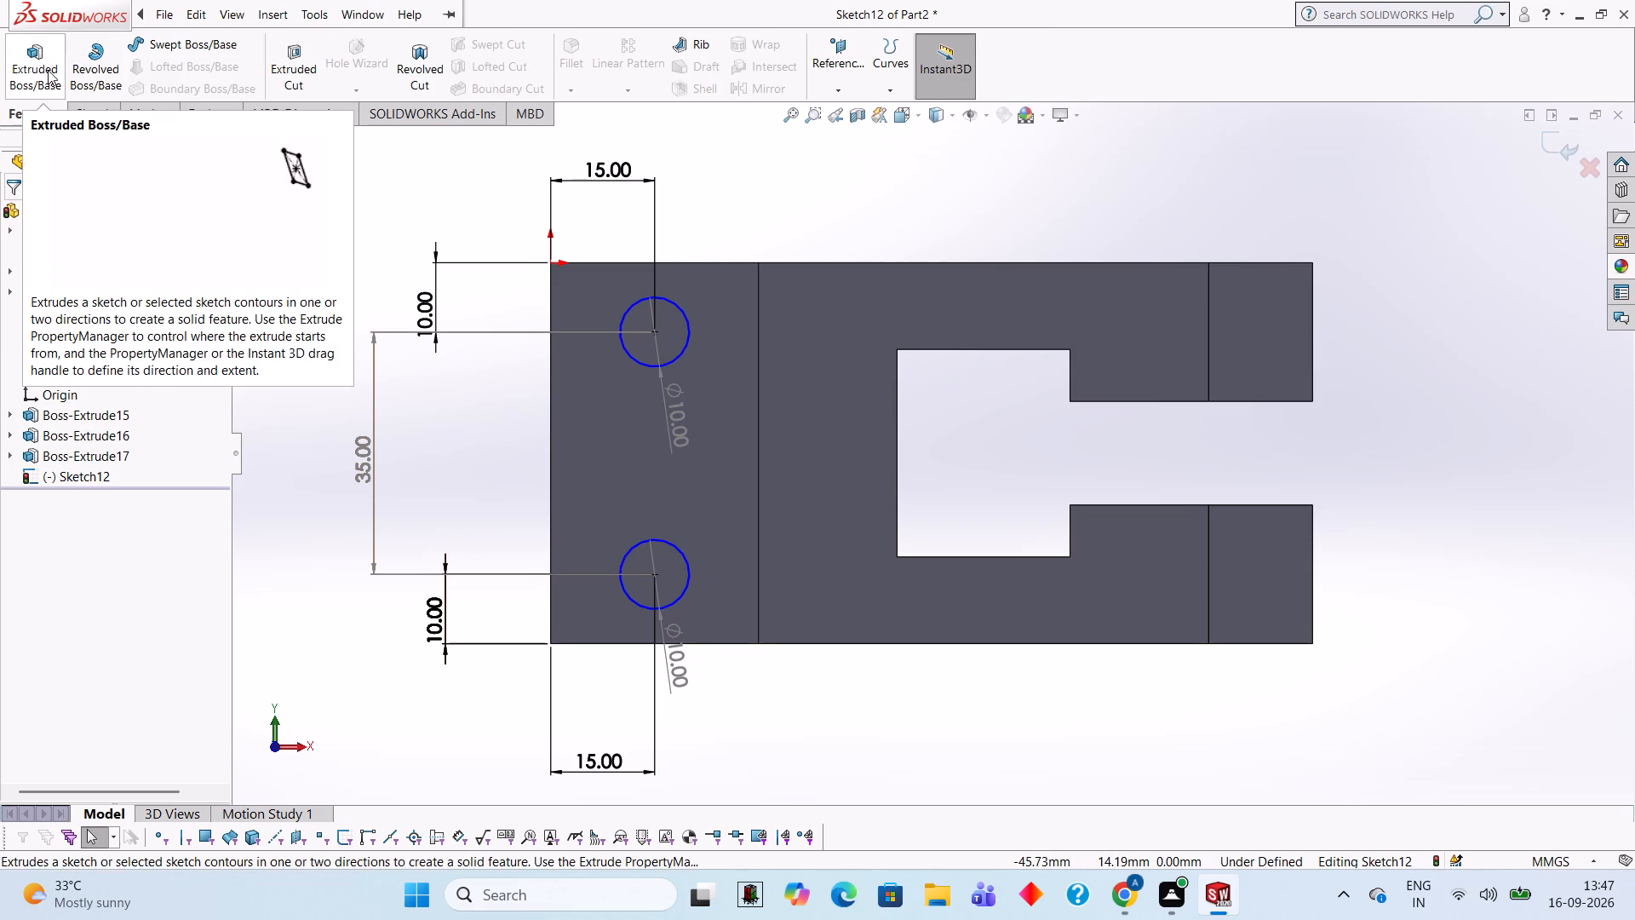
pyautogui.click(48, 70)
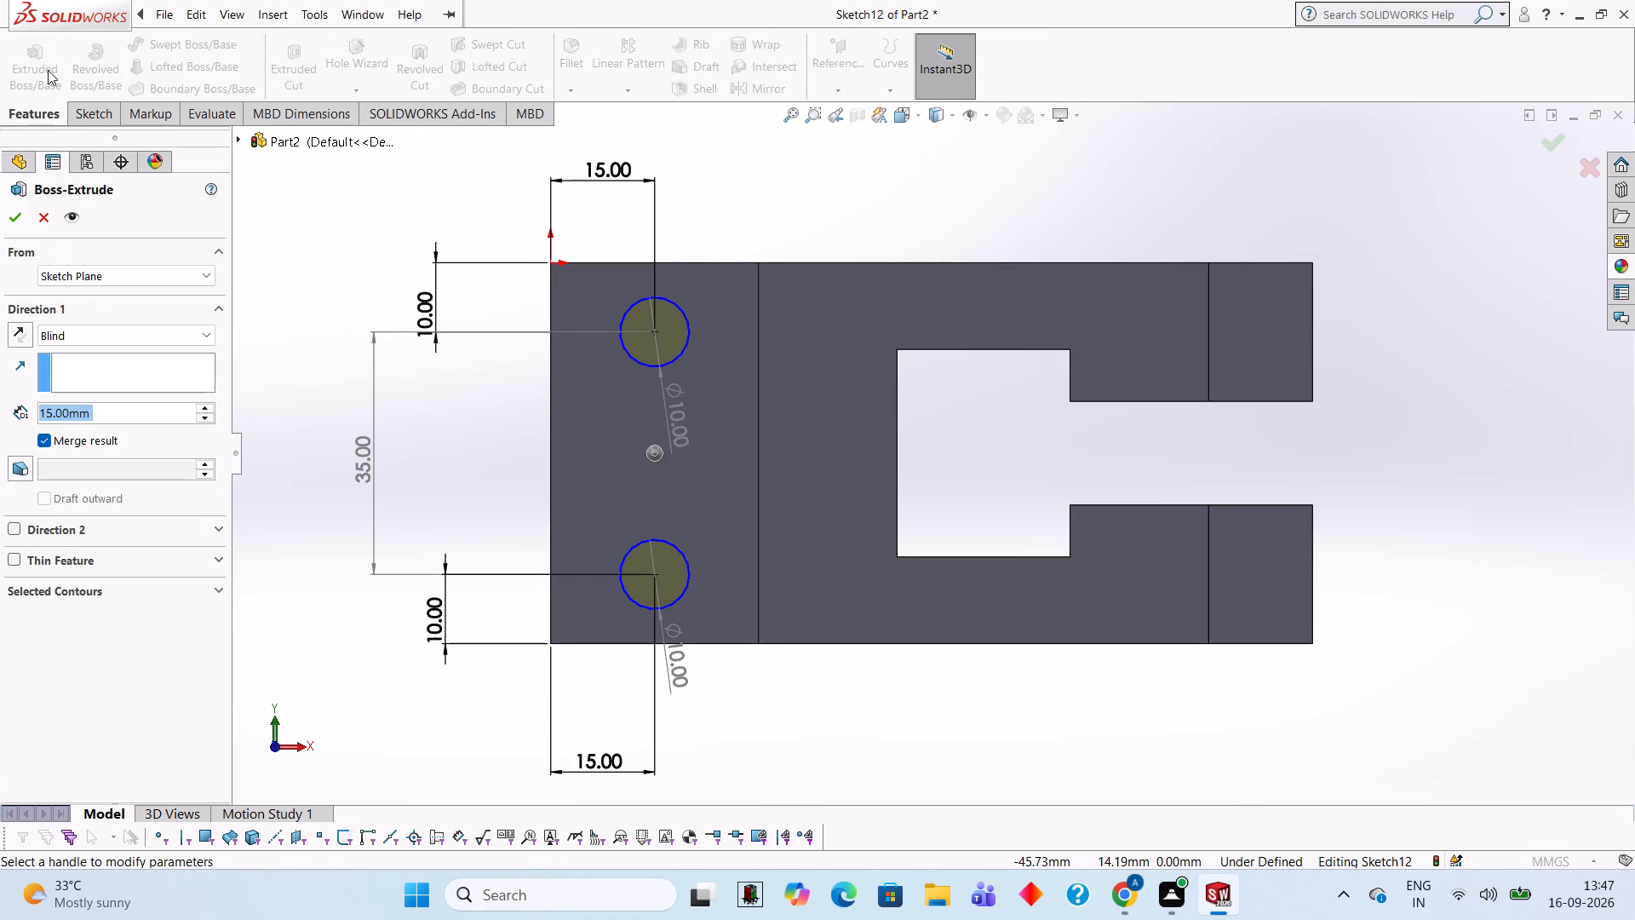
pyautogui.write('55')
pyautogui.press('Return')
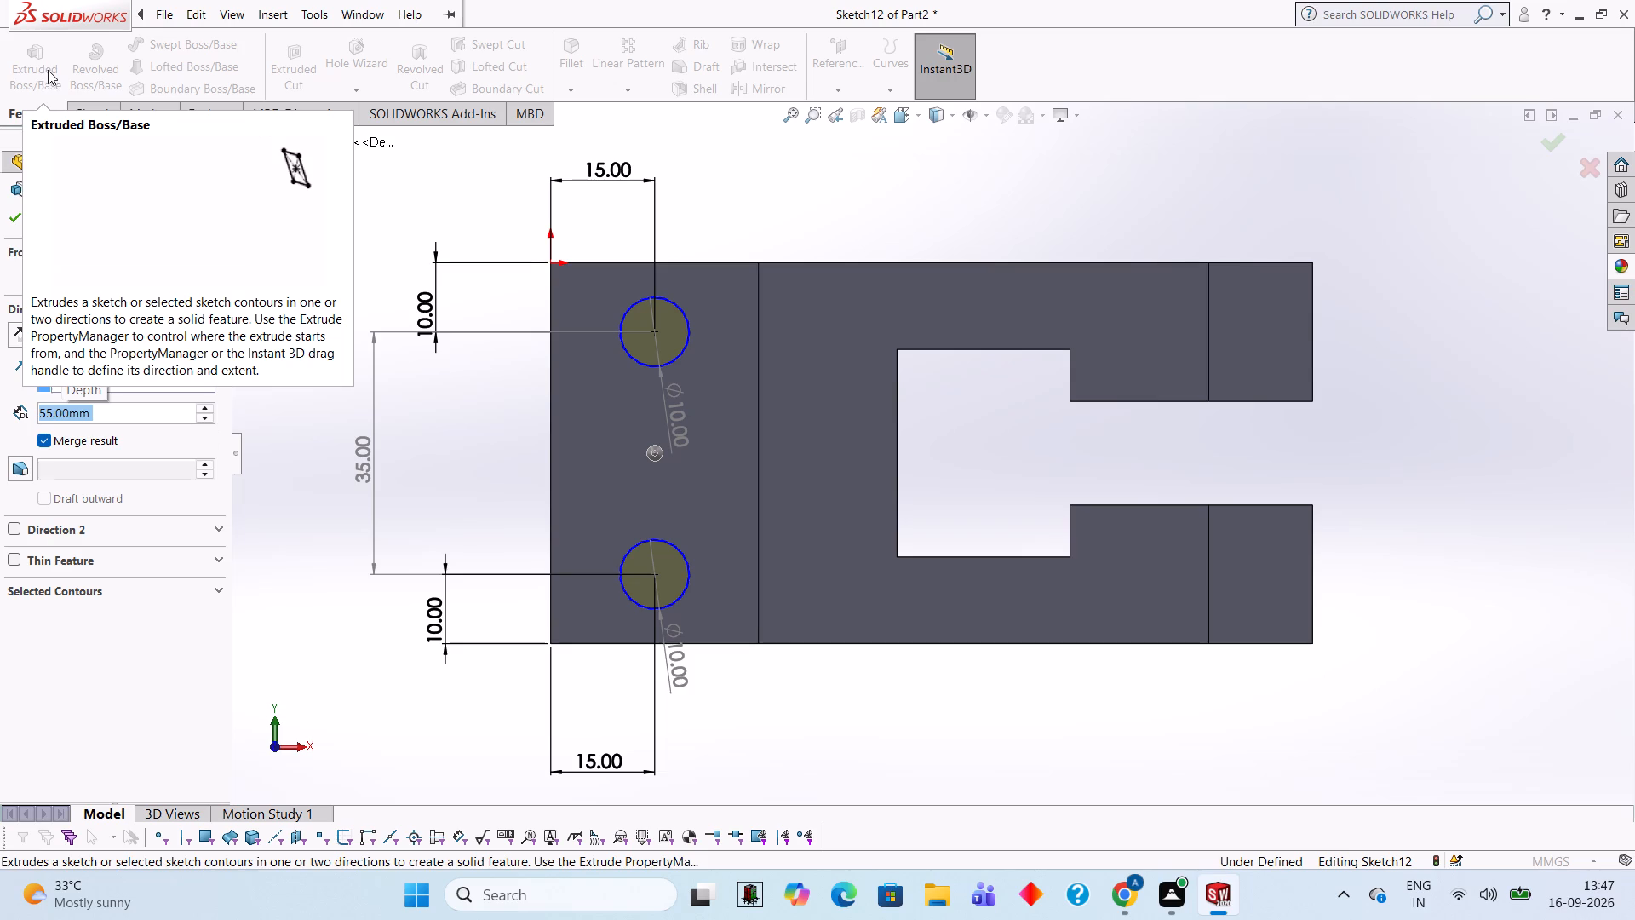
pyautogui.click(19, 216)
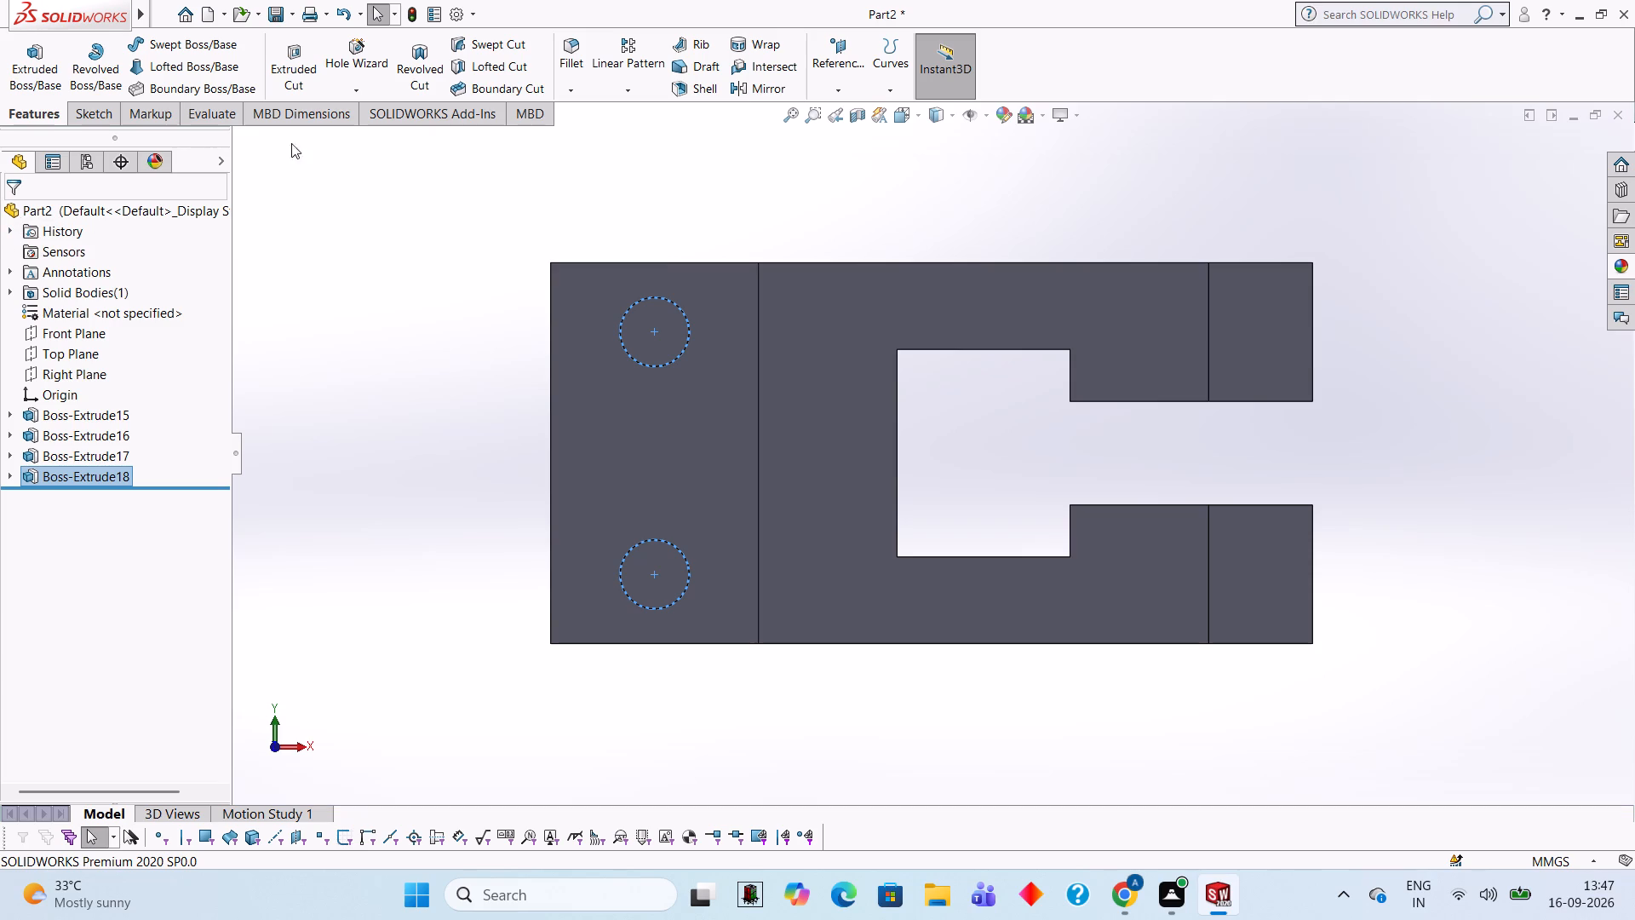
# Undo the 55 mm boss extrusion of the two 10 mm circles.
pyautogui.rightClick(1393, 199)
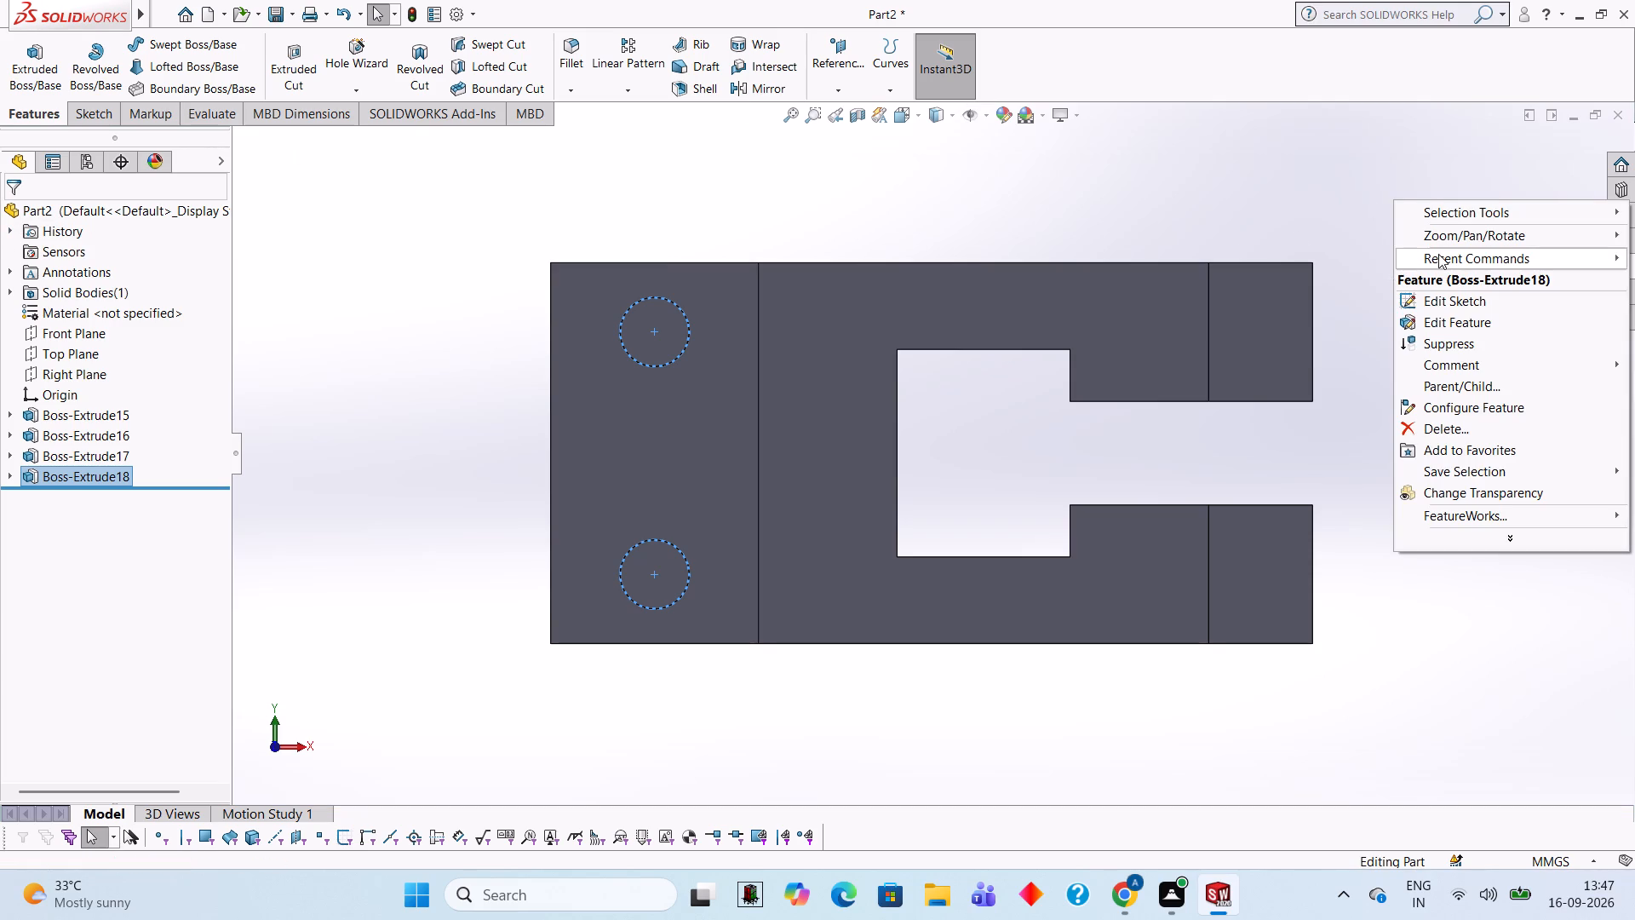
pyautogui.click(1447, 228)
pyautogui.click(1262, 319)
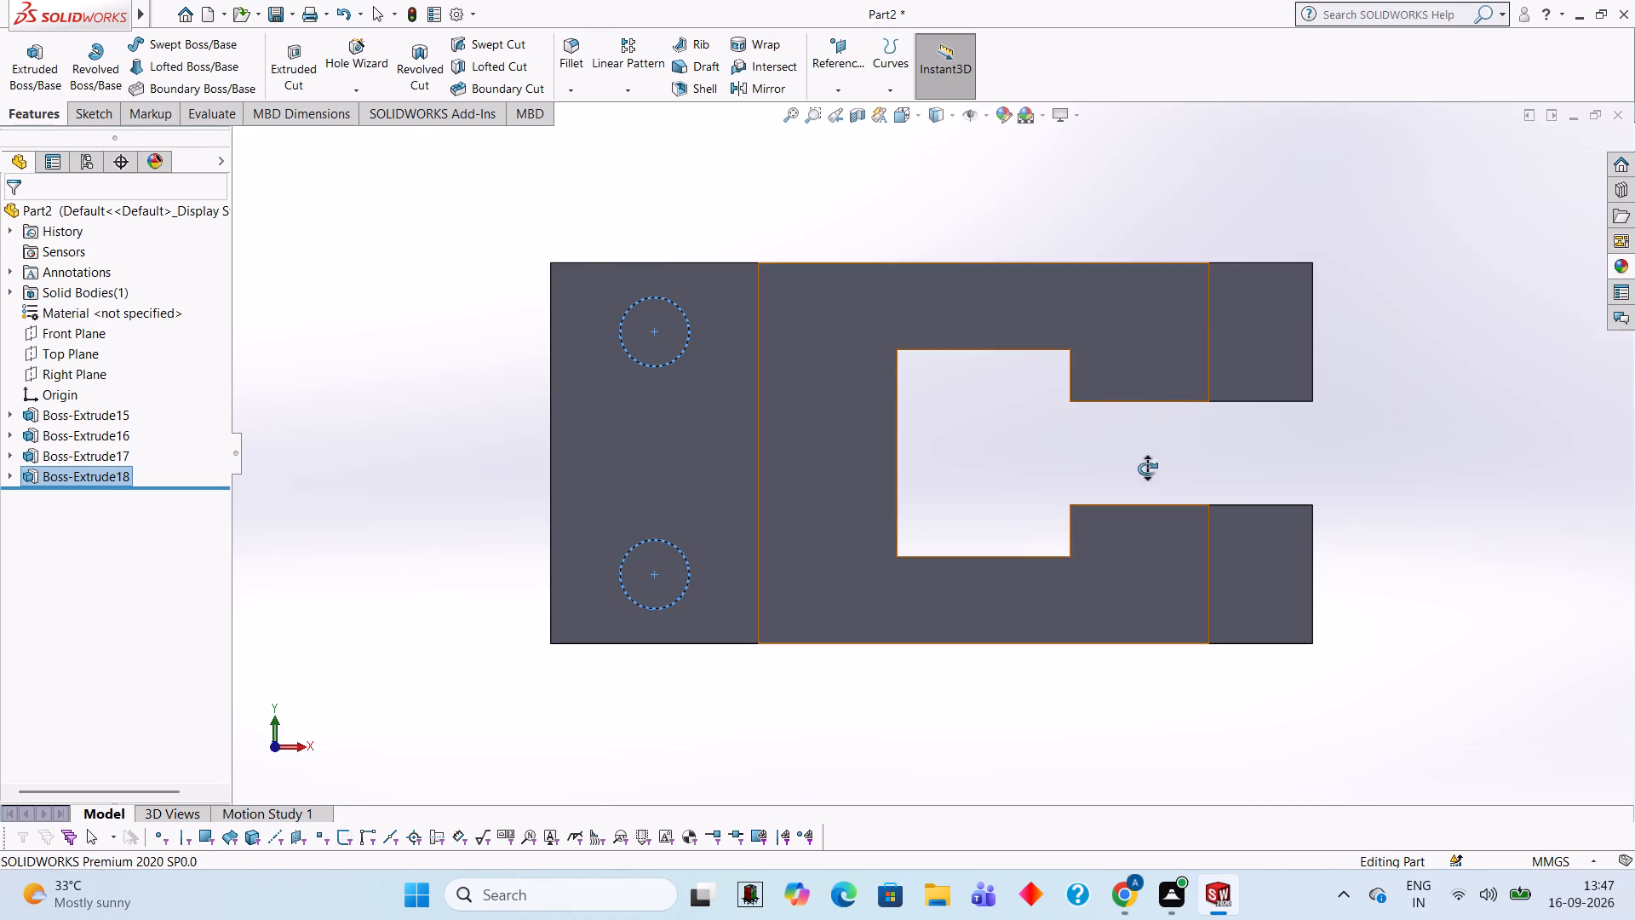
pyautogui.moveTo(1112, 485); pyautogui.dragTo(1087, 278)
pyautogui.moveTo(1079, 388); pyautogui.dragTo(1133, 609)
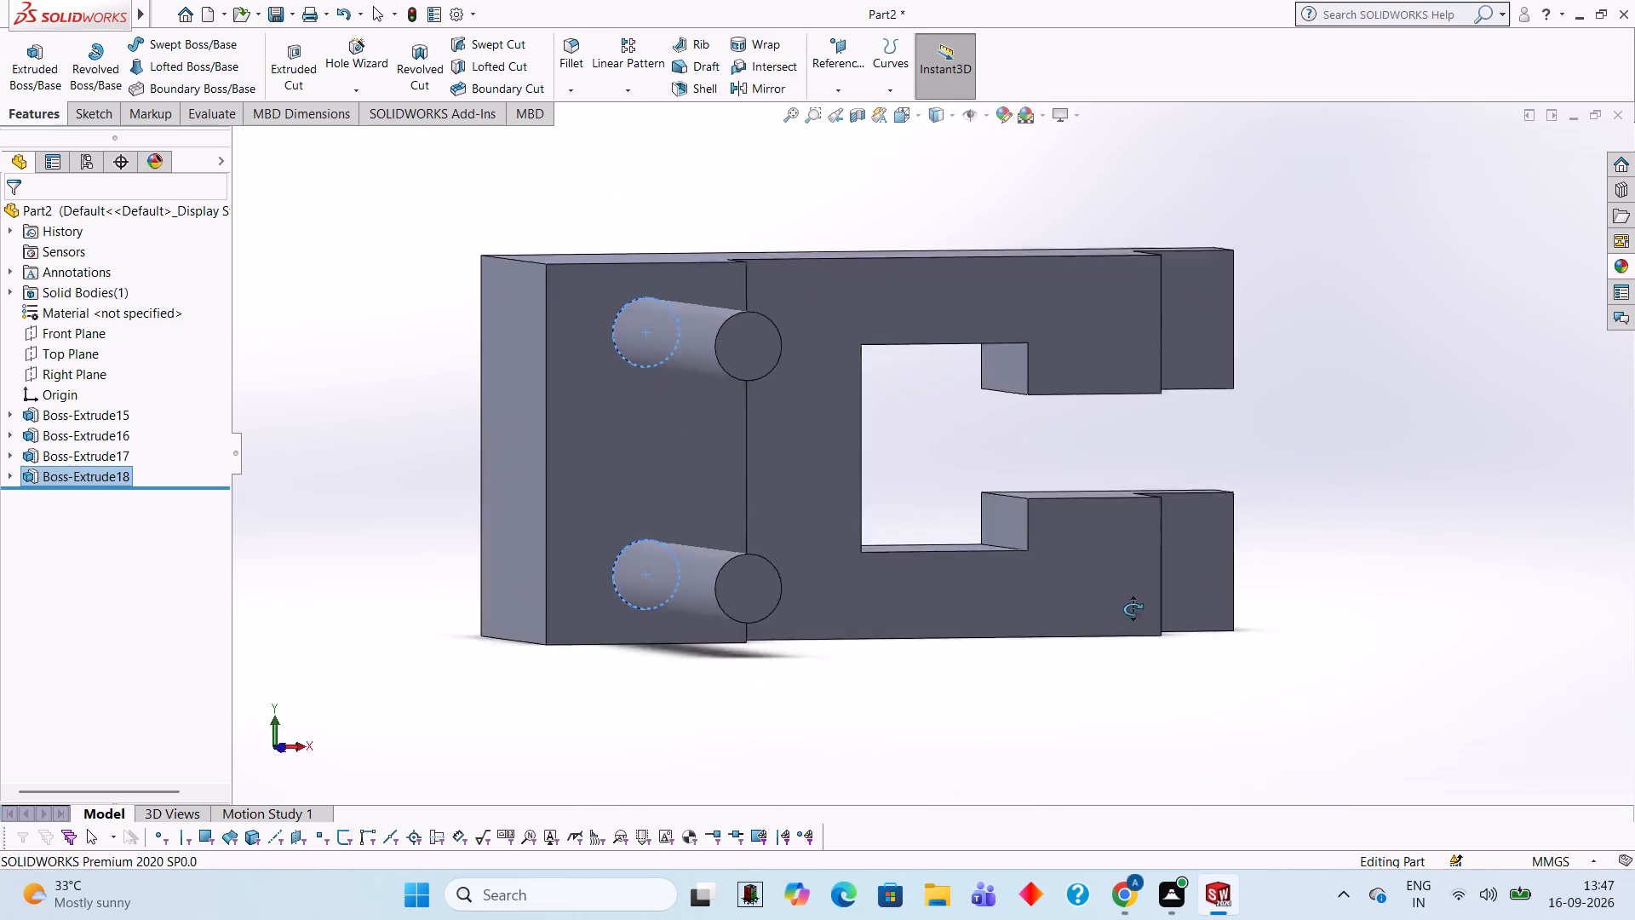
pyautogui.moveTo(1133, 609); pyautogui.dragTo(1135, 574)
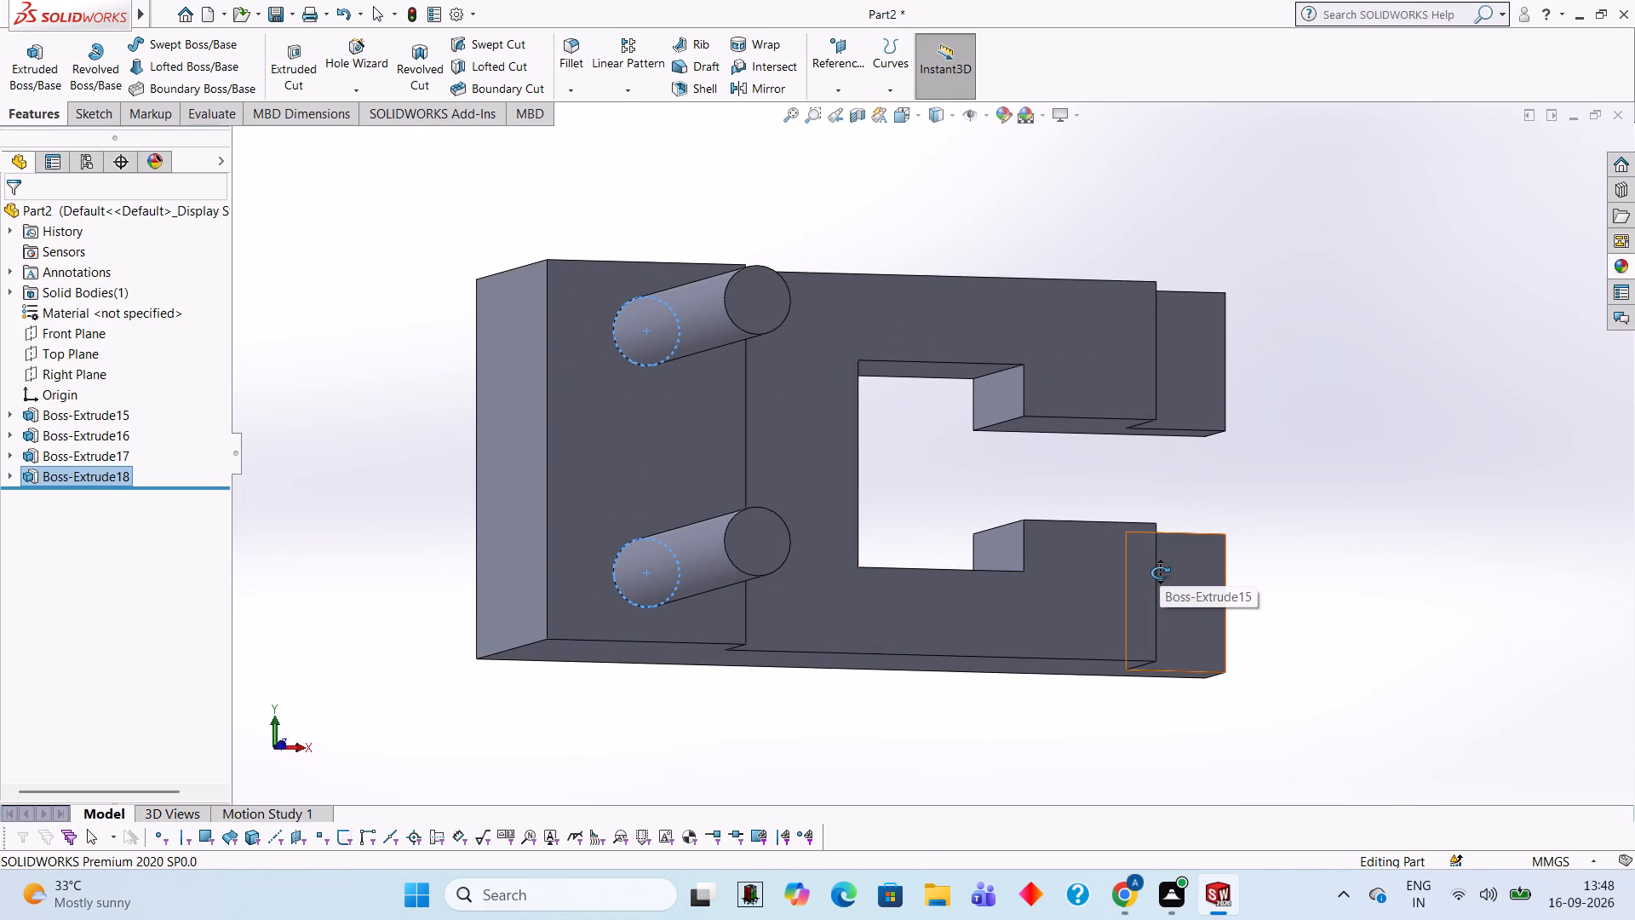
pyautogui.hotkey('ctrl', 'z')
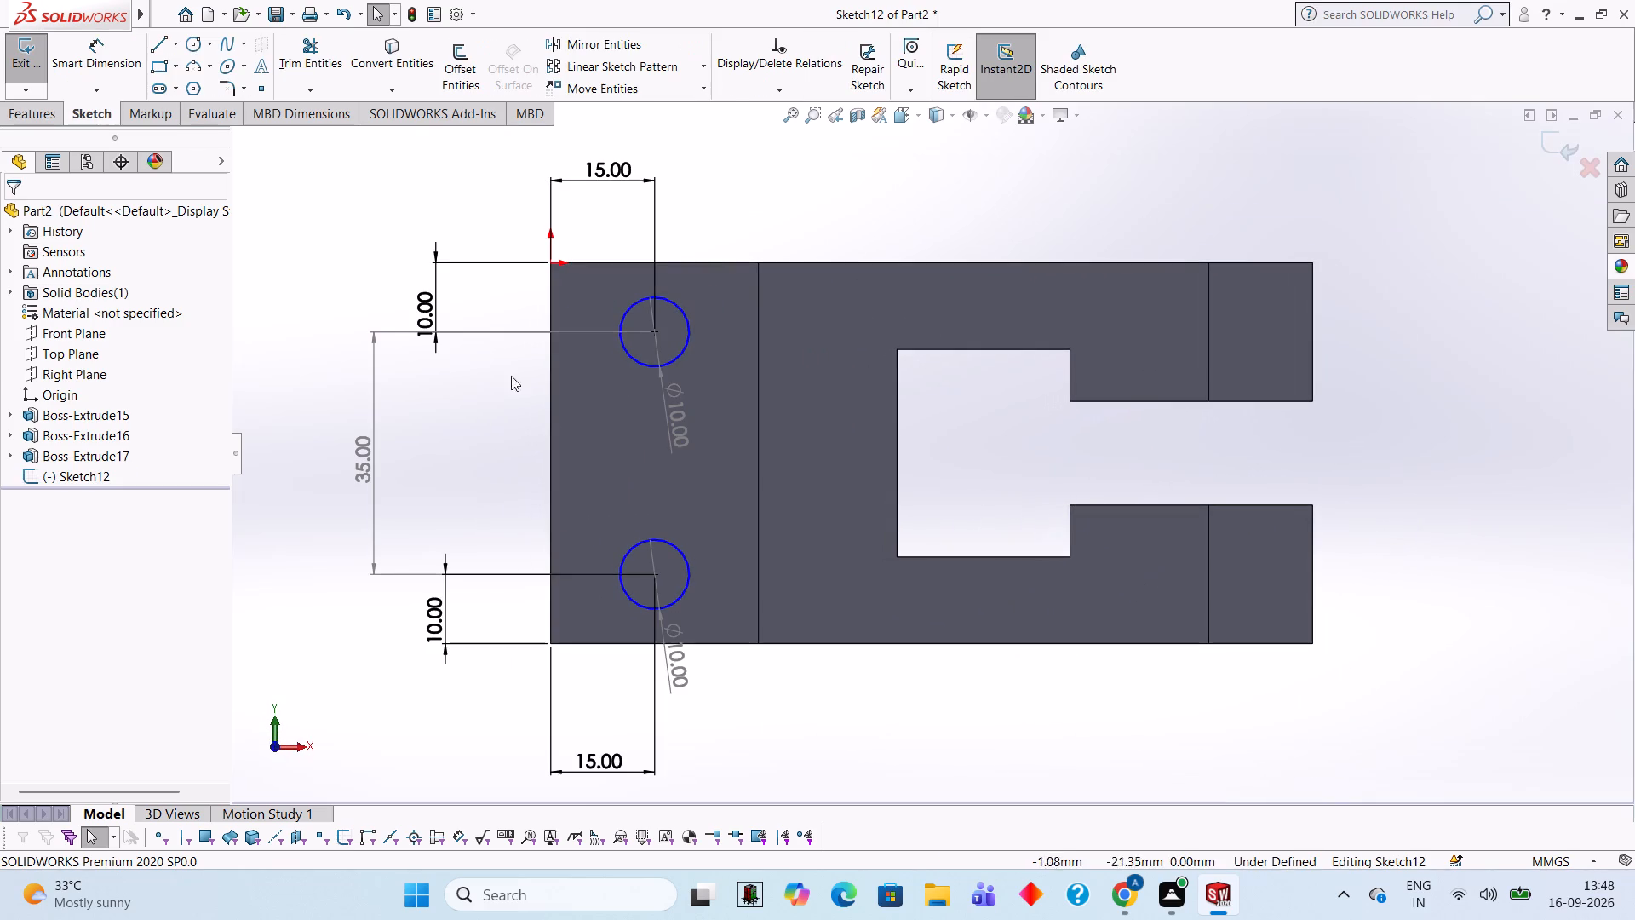
# Cut both 10 mm circles through the raised block as a blind extruded cut 55 mm deep from the sketch plane.
pyautogui.click(30, 114)
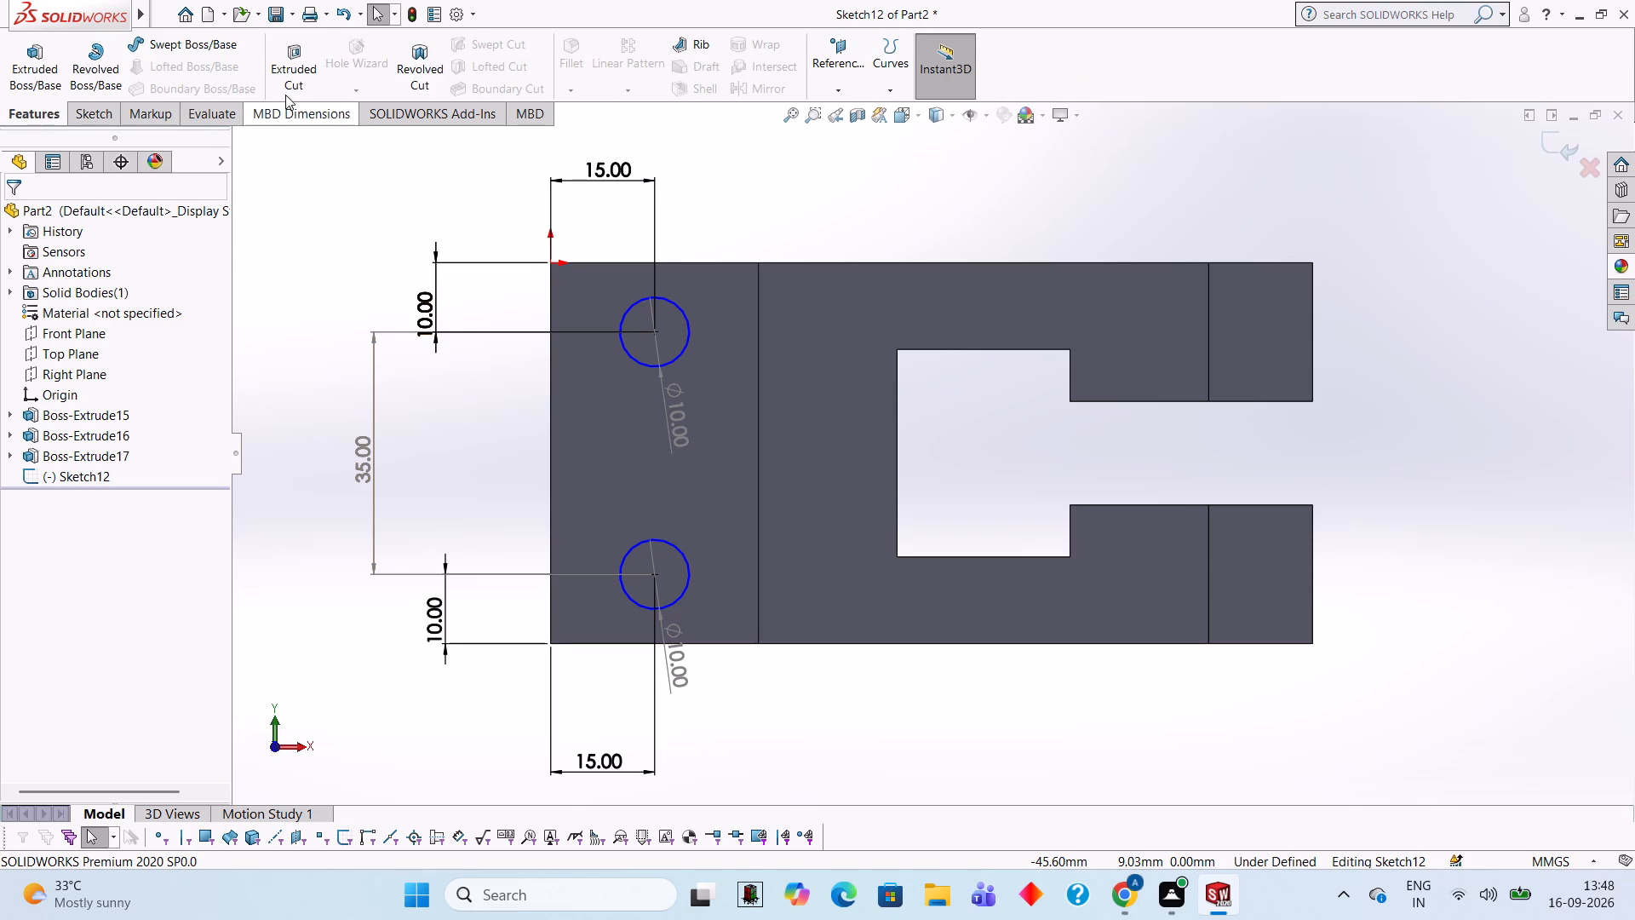
pyautogui.click(295, 68)
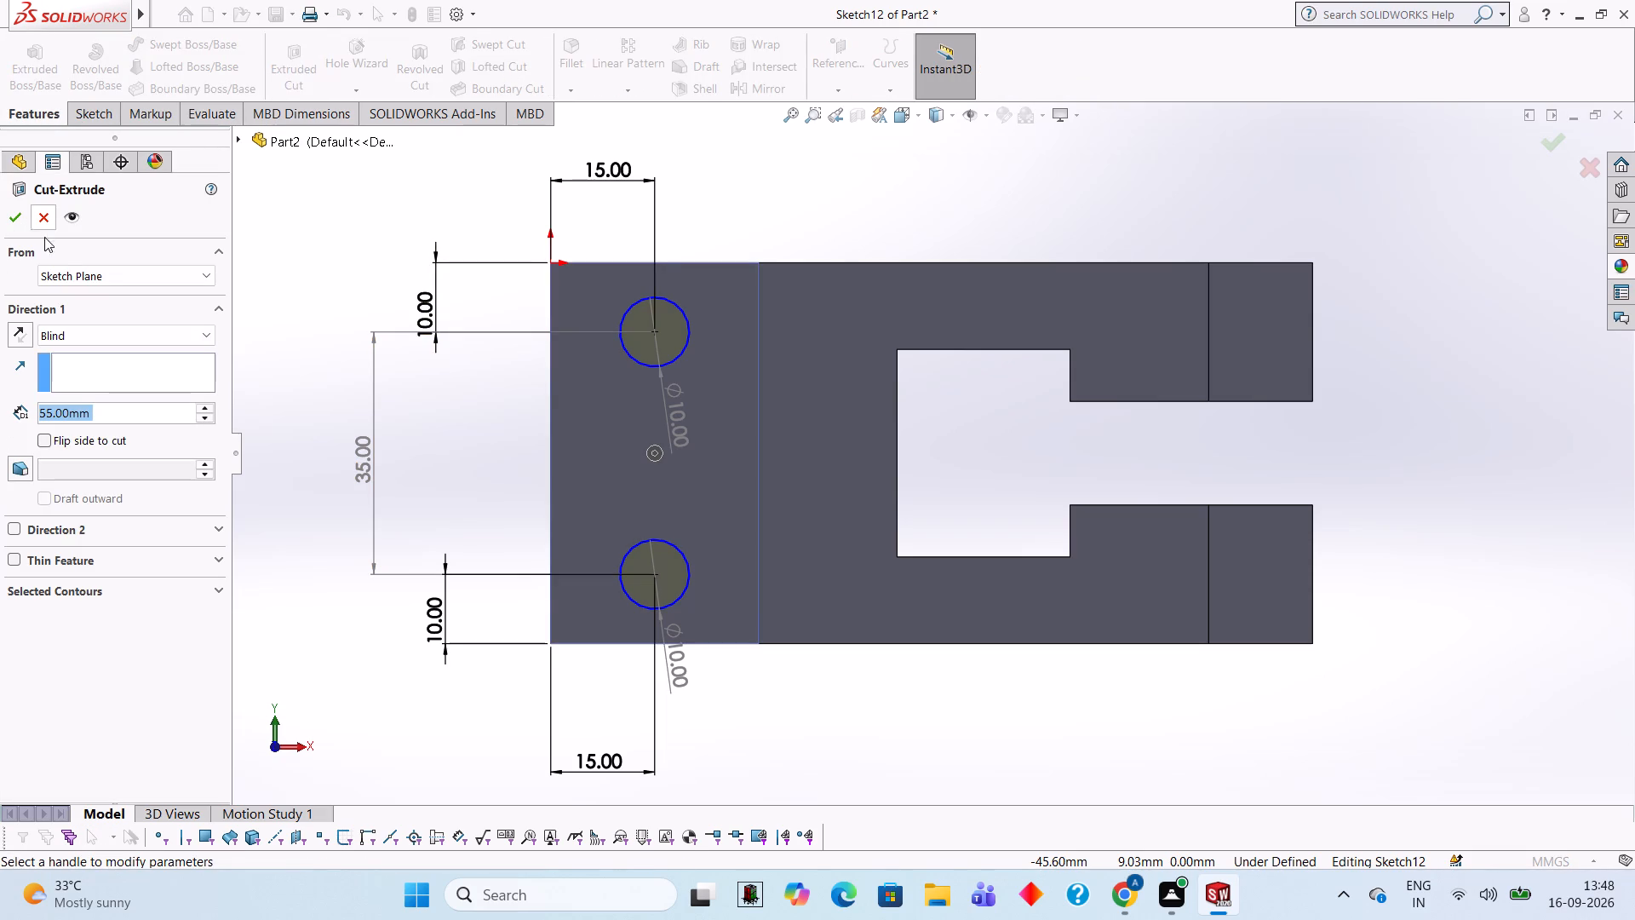
pyautogui.click(13, 225)
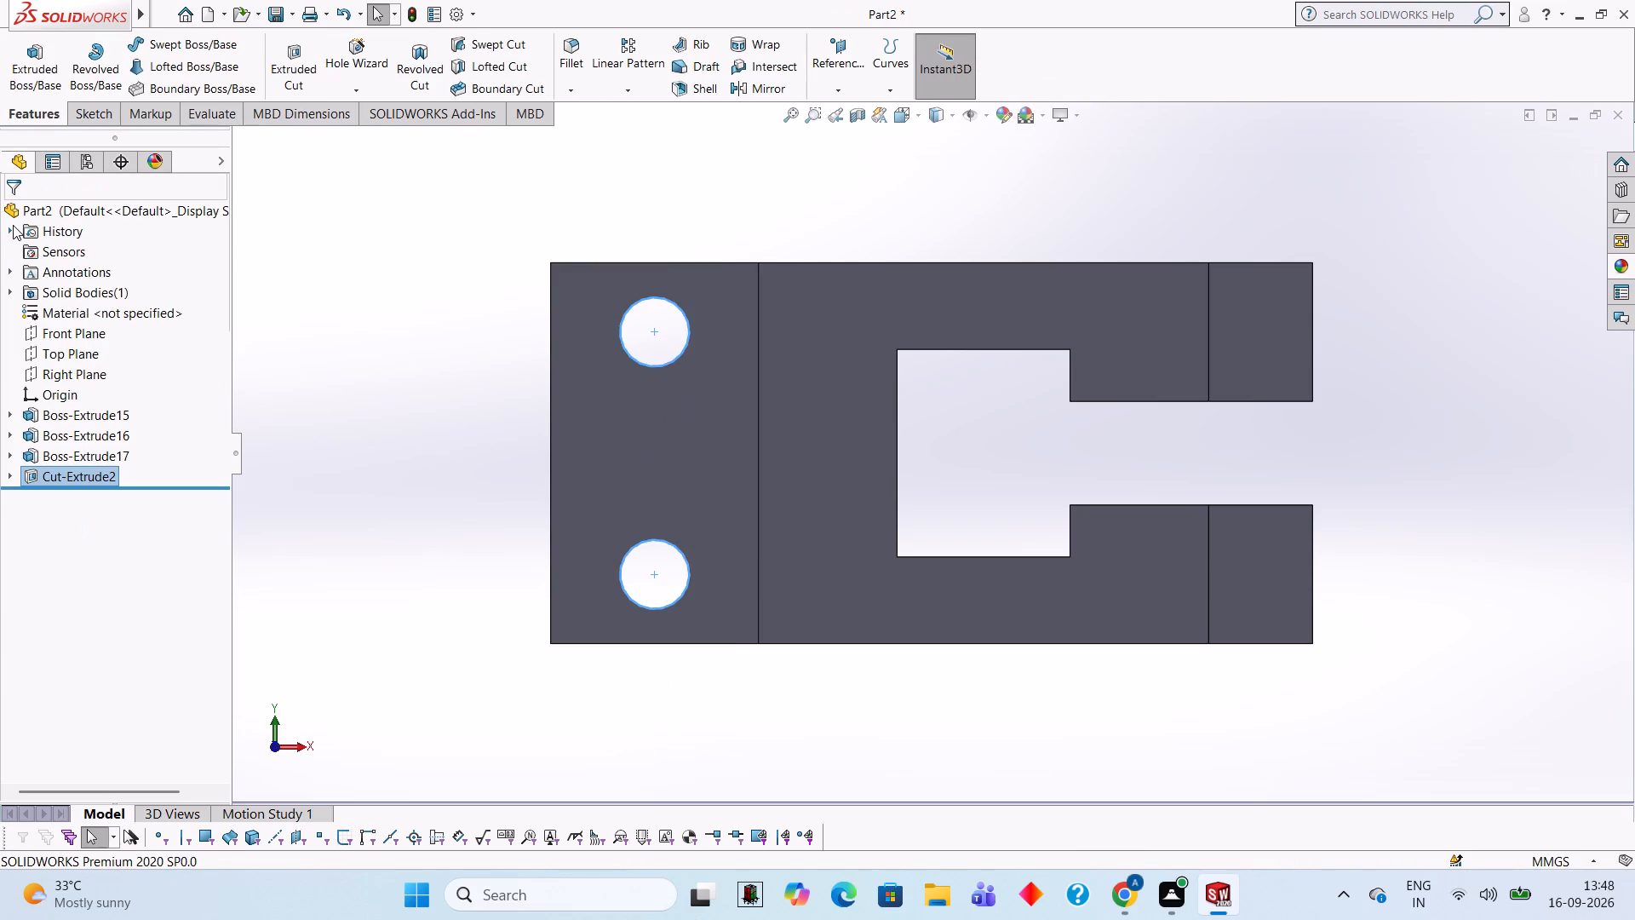
# Examine the two circular holes and the bracket's stepped profile from several angles.
pyautogui.moveTo(1440, 233); pyautogui.dragTo(1420, 262, button='right')
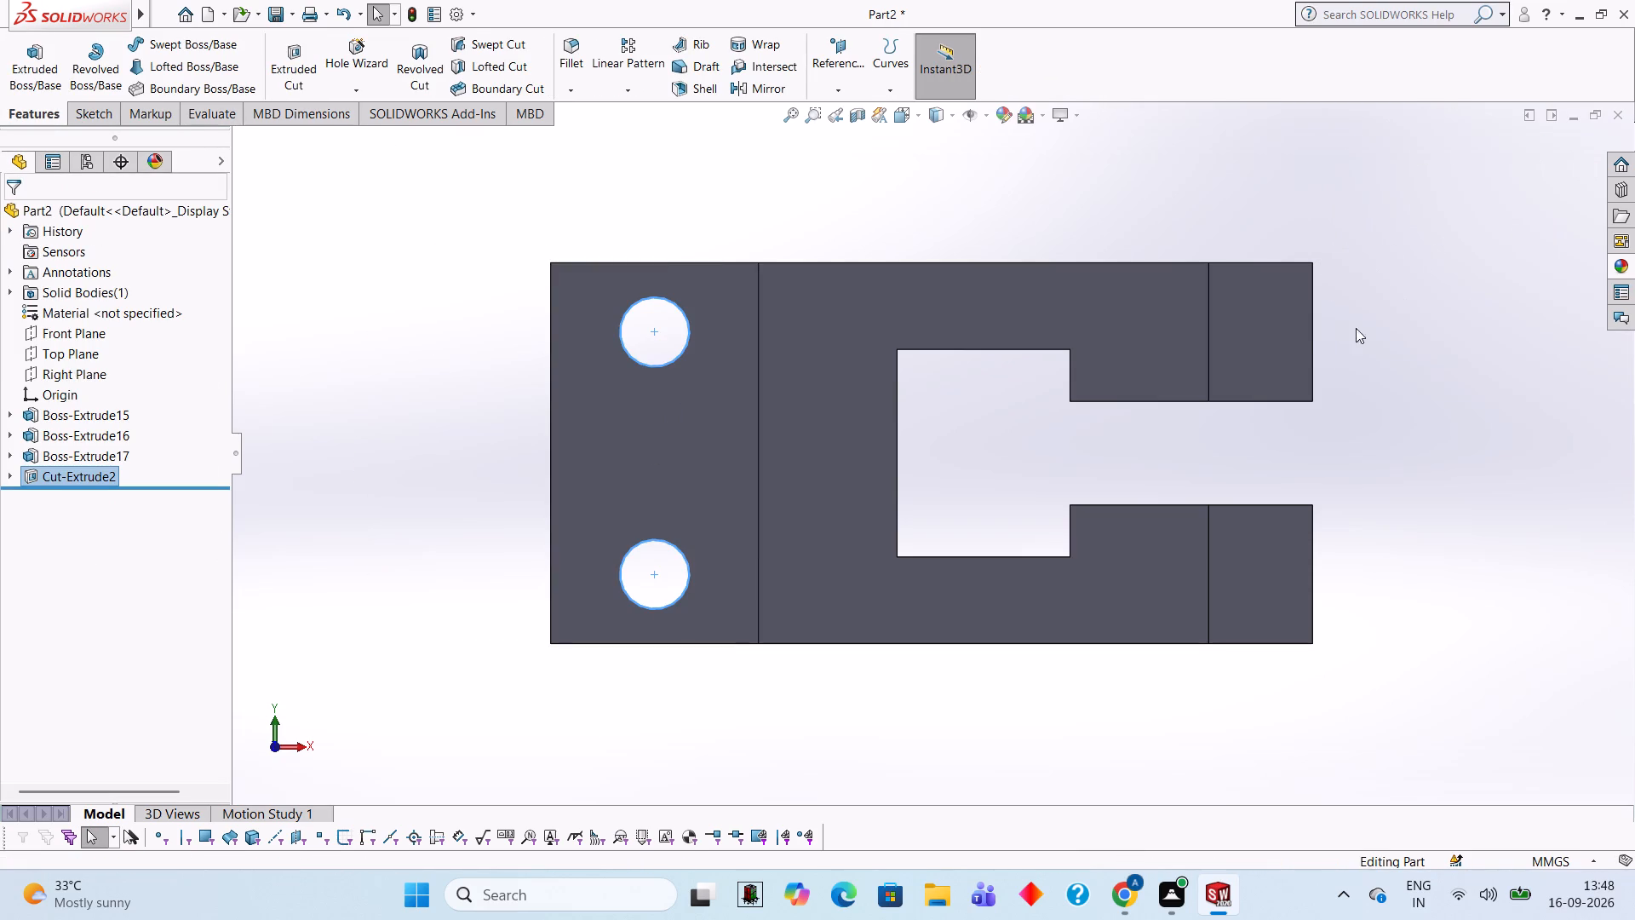
pyautogui.rightClick(1393, 294)
pyautogui.click(1408, 336)
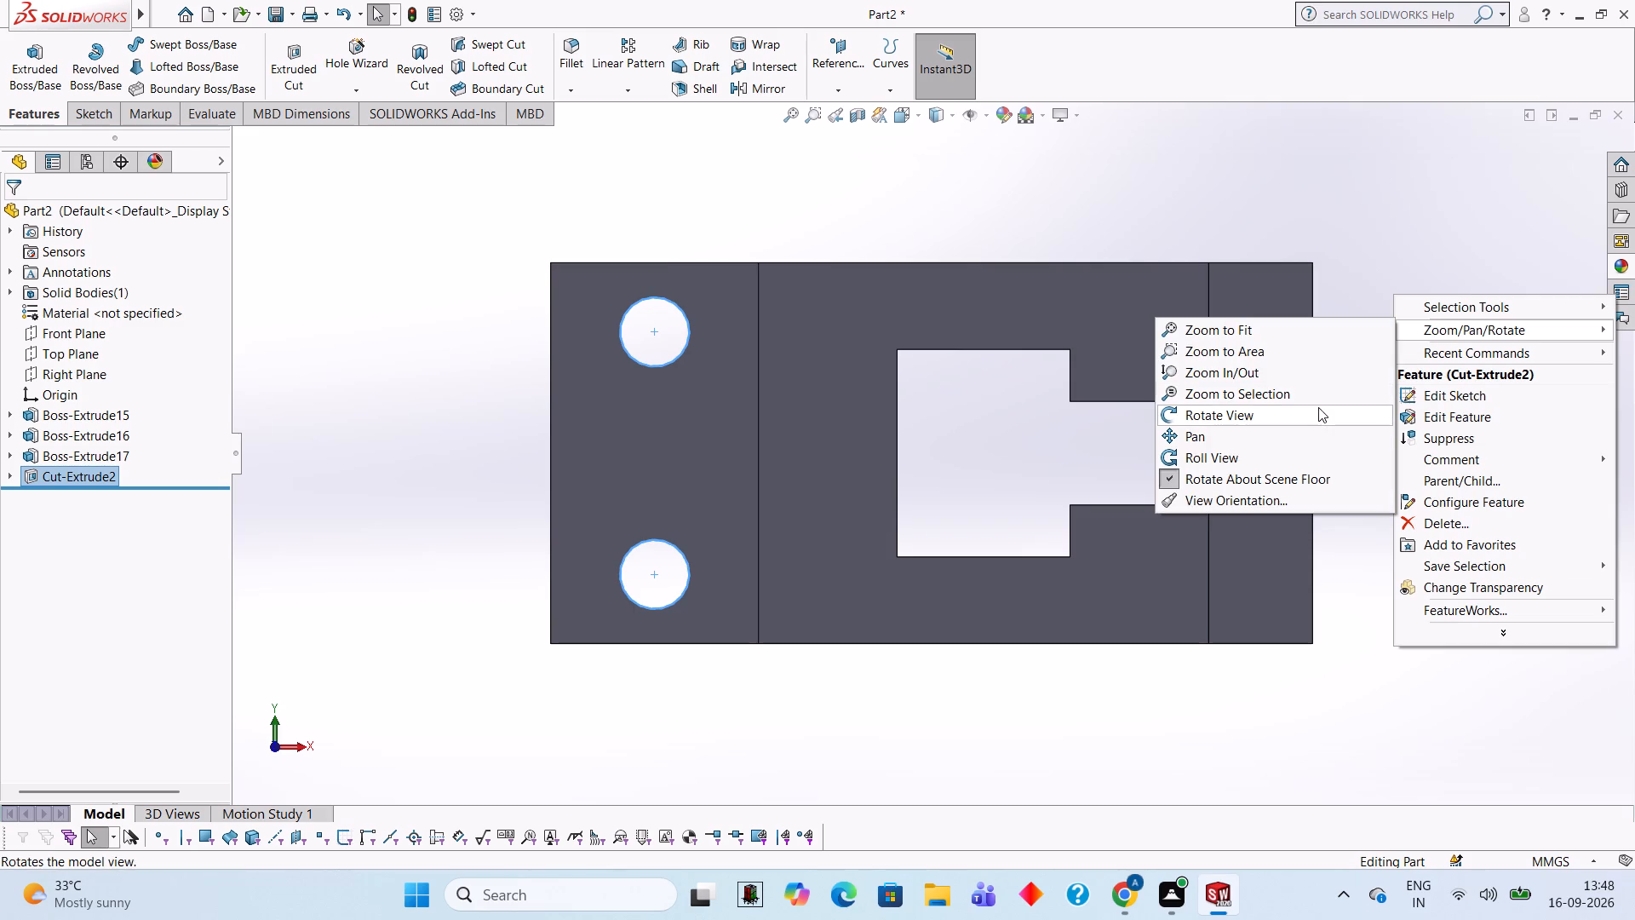
pyautogui.click(1318, 407)
pyautogui.moveTo(1073, 473); pyautogui.dragTo(1066, 296)
pyautogui.moveTo(974, 409); pyautogui.dragTo(977, 290)
pyautogui.moveTo(955, 487); pyautogui.dragTo(972, 302)
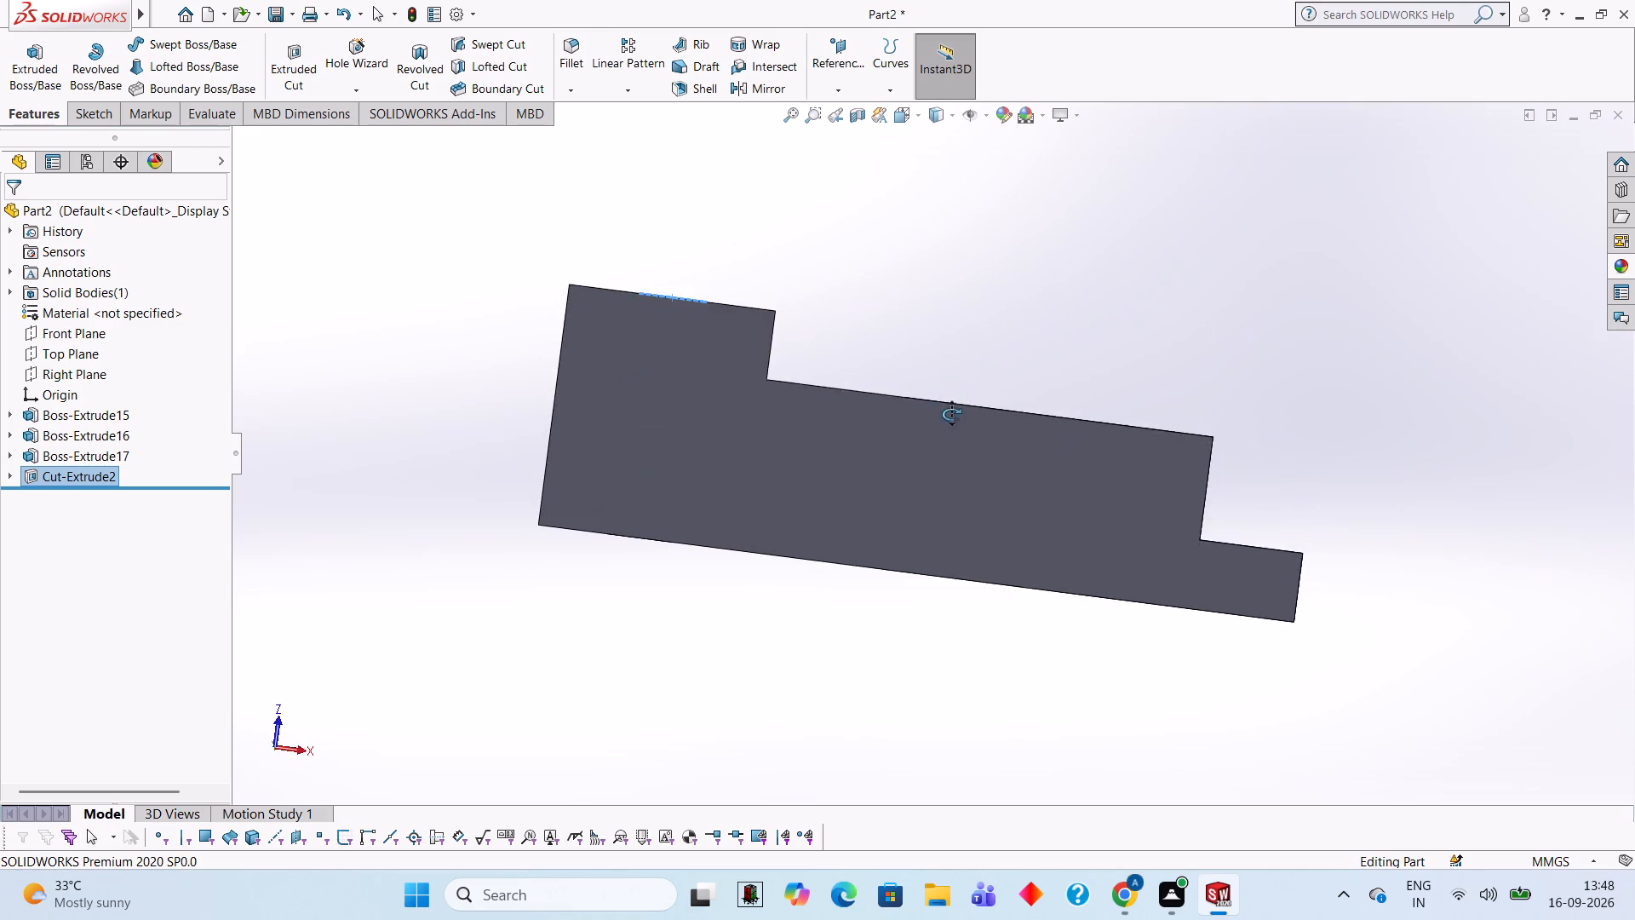
pyautogui.moveTo(960, 427); pyautogui.dragTo(1089, 500)
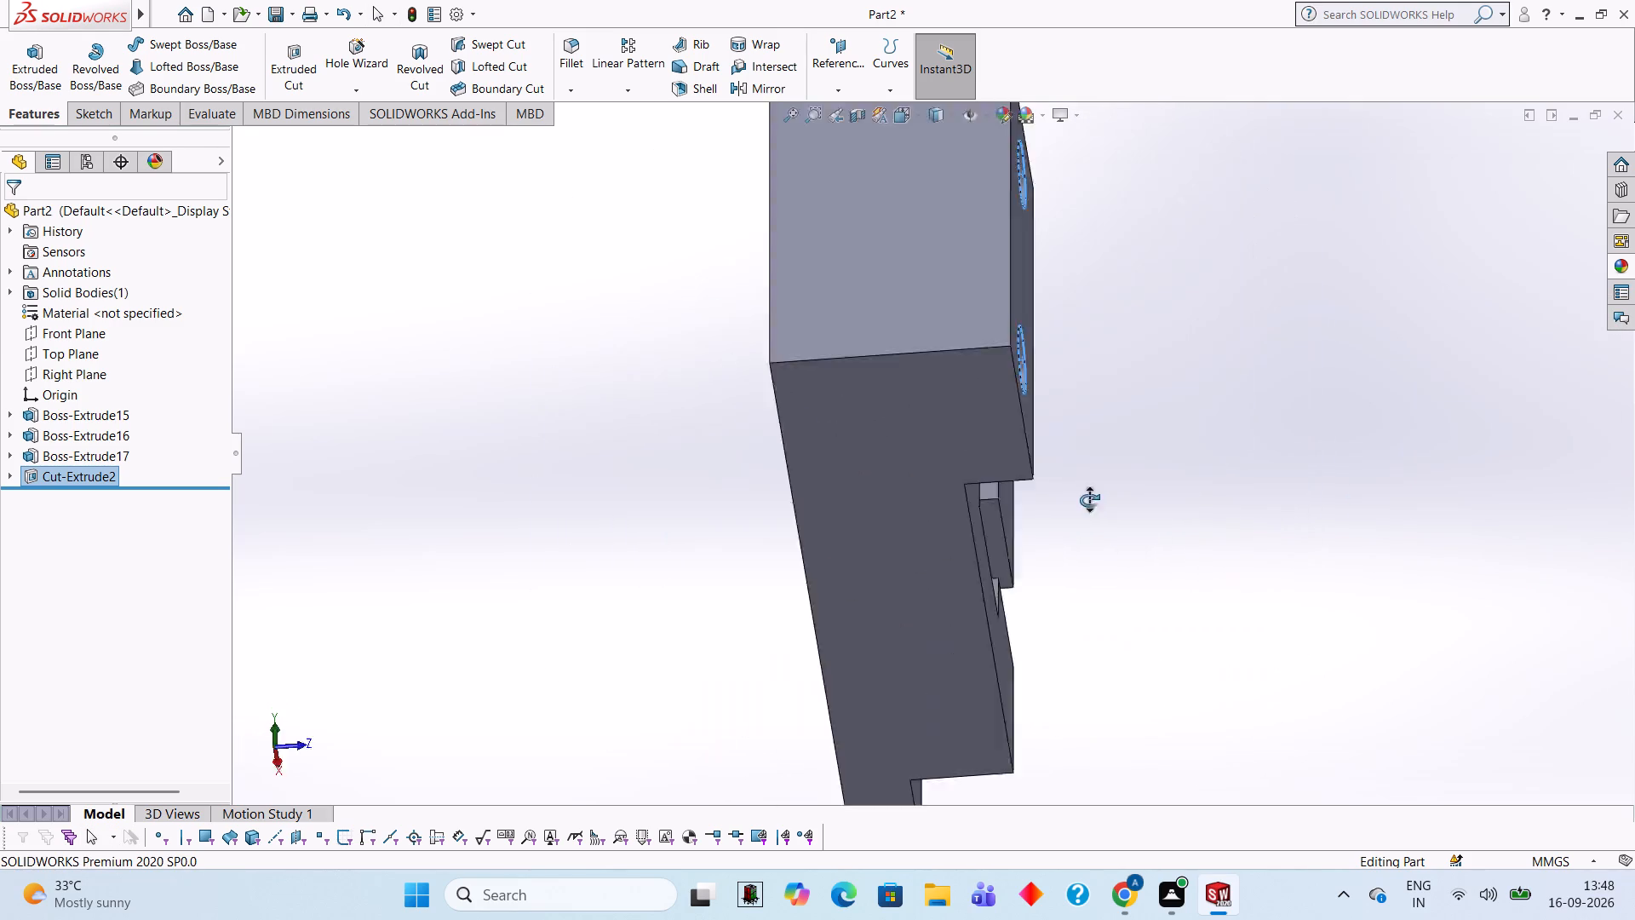
pyautogui.moveTo(1089, 500); pyautogui.dragTo(944, 405)
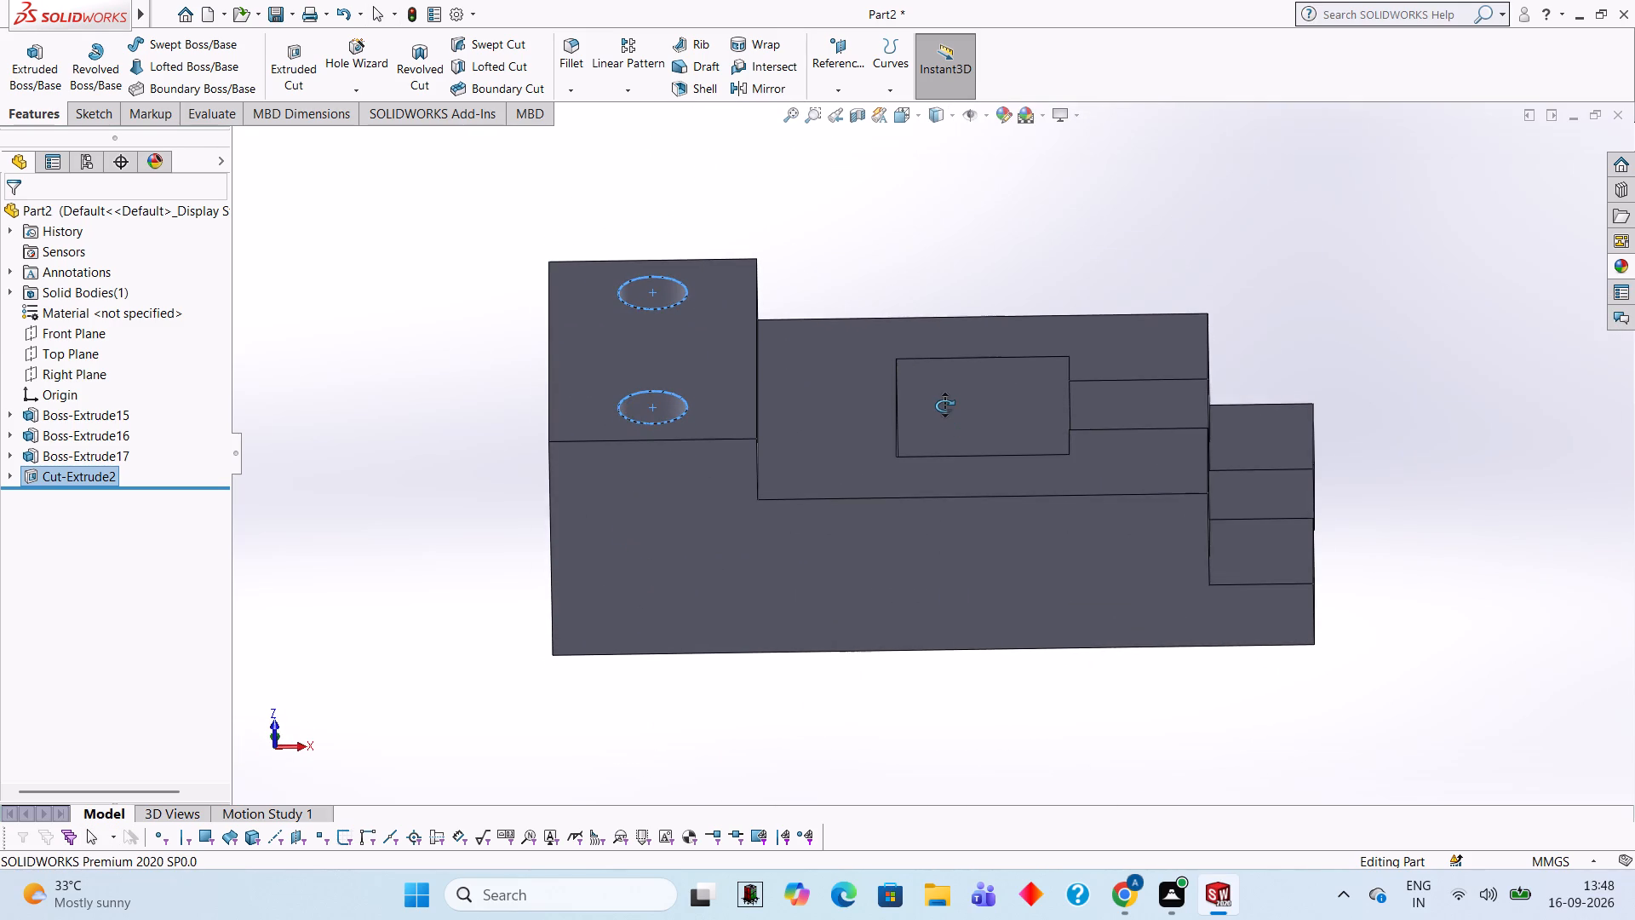
pyautogui.moveTo(944, 405); pyautogui.dragTo(945, 467)
pyautogui.press('Escape')
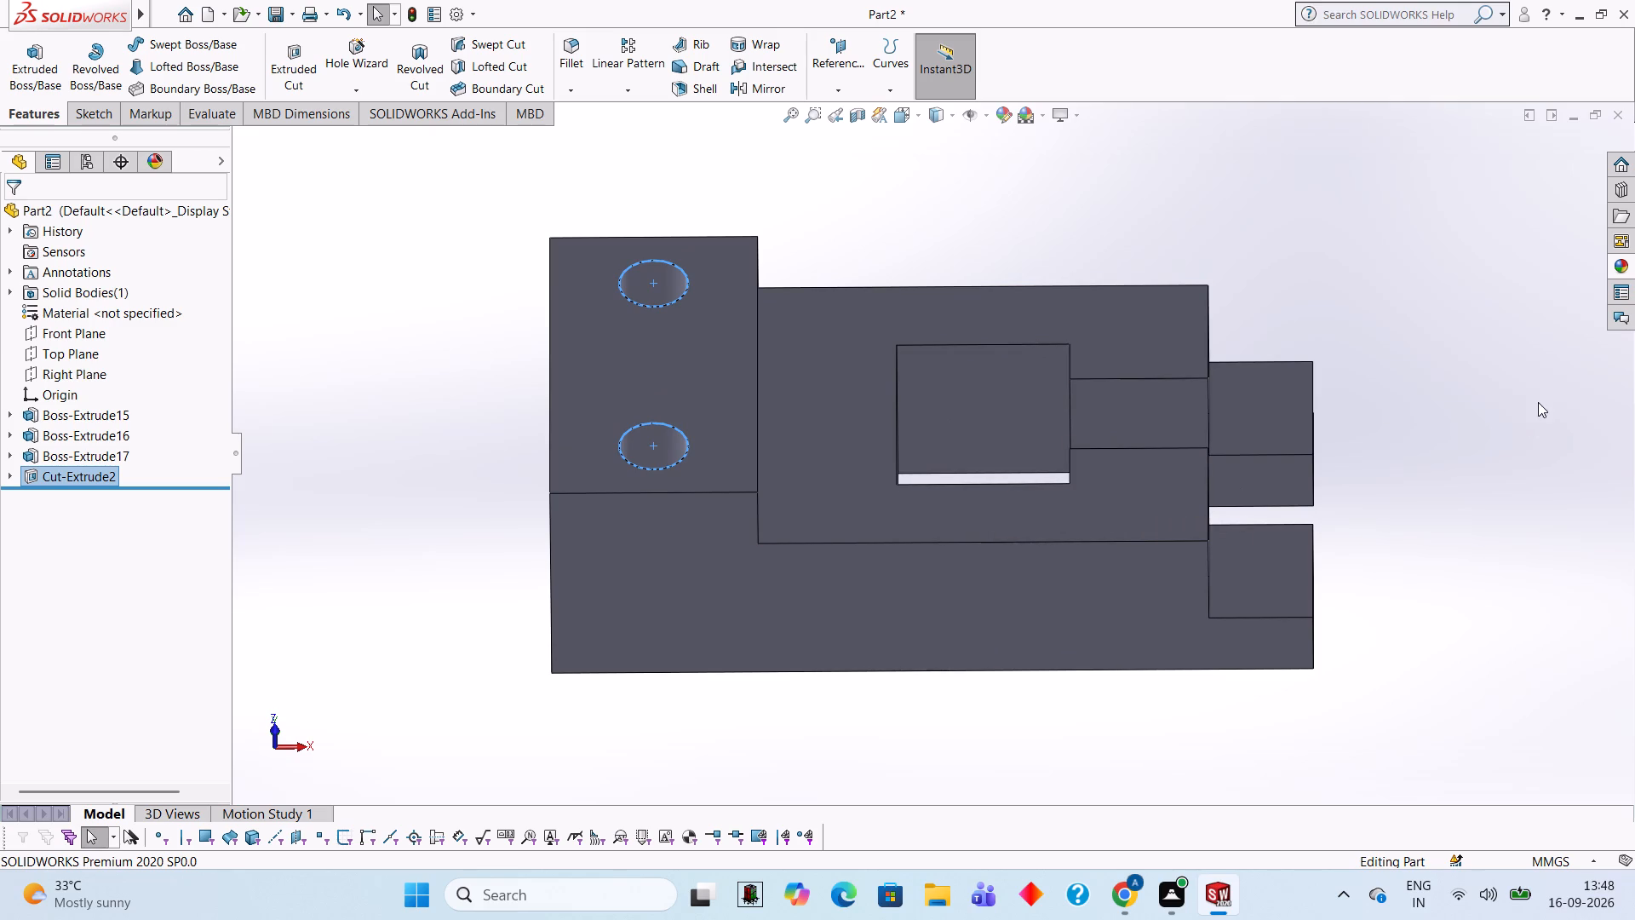
pyautogui.press('Escape')
# Look through the LED, Neon Tube, Backlit LCD and Area Light appearances for the bracket.
pyautogui.click(1622, 263)
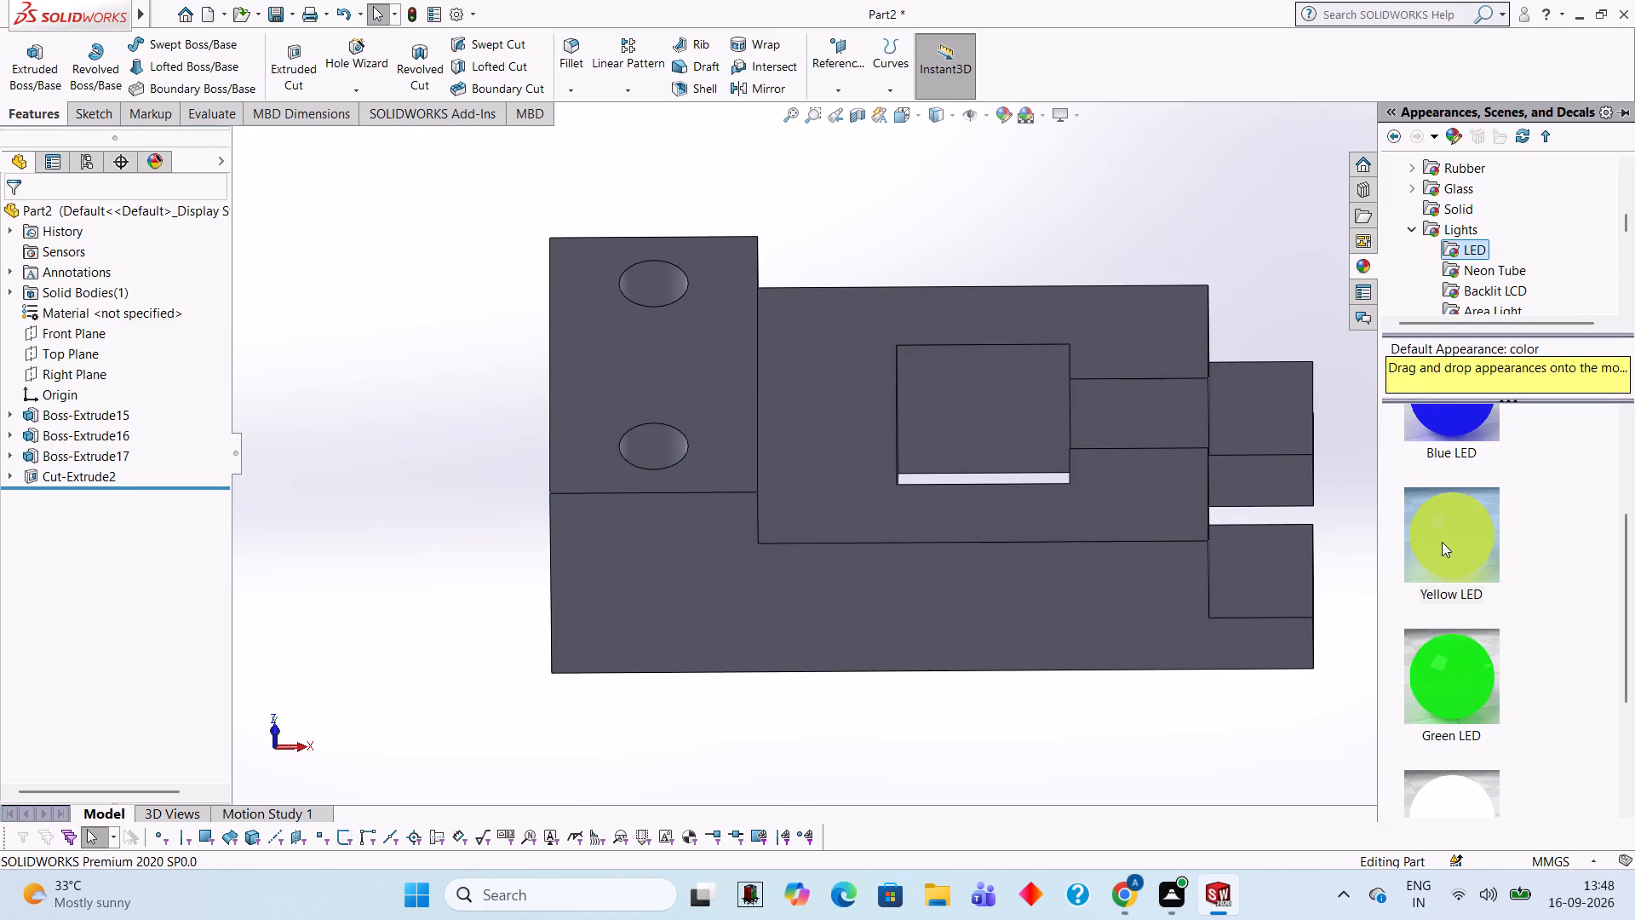
pyautogui.scroll(2, 1462, 515)
pyautogui.scroll(-1, 1462, 515)
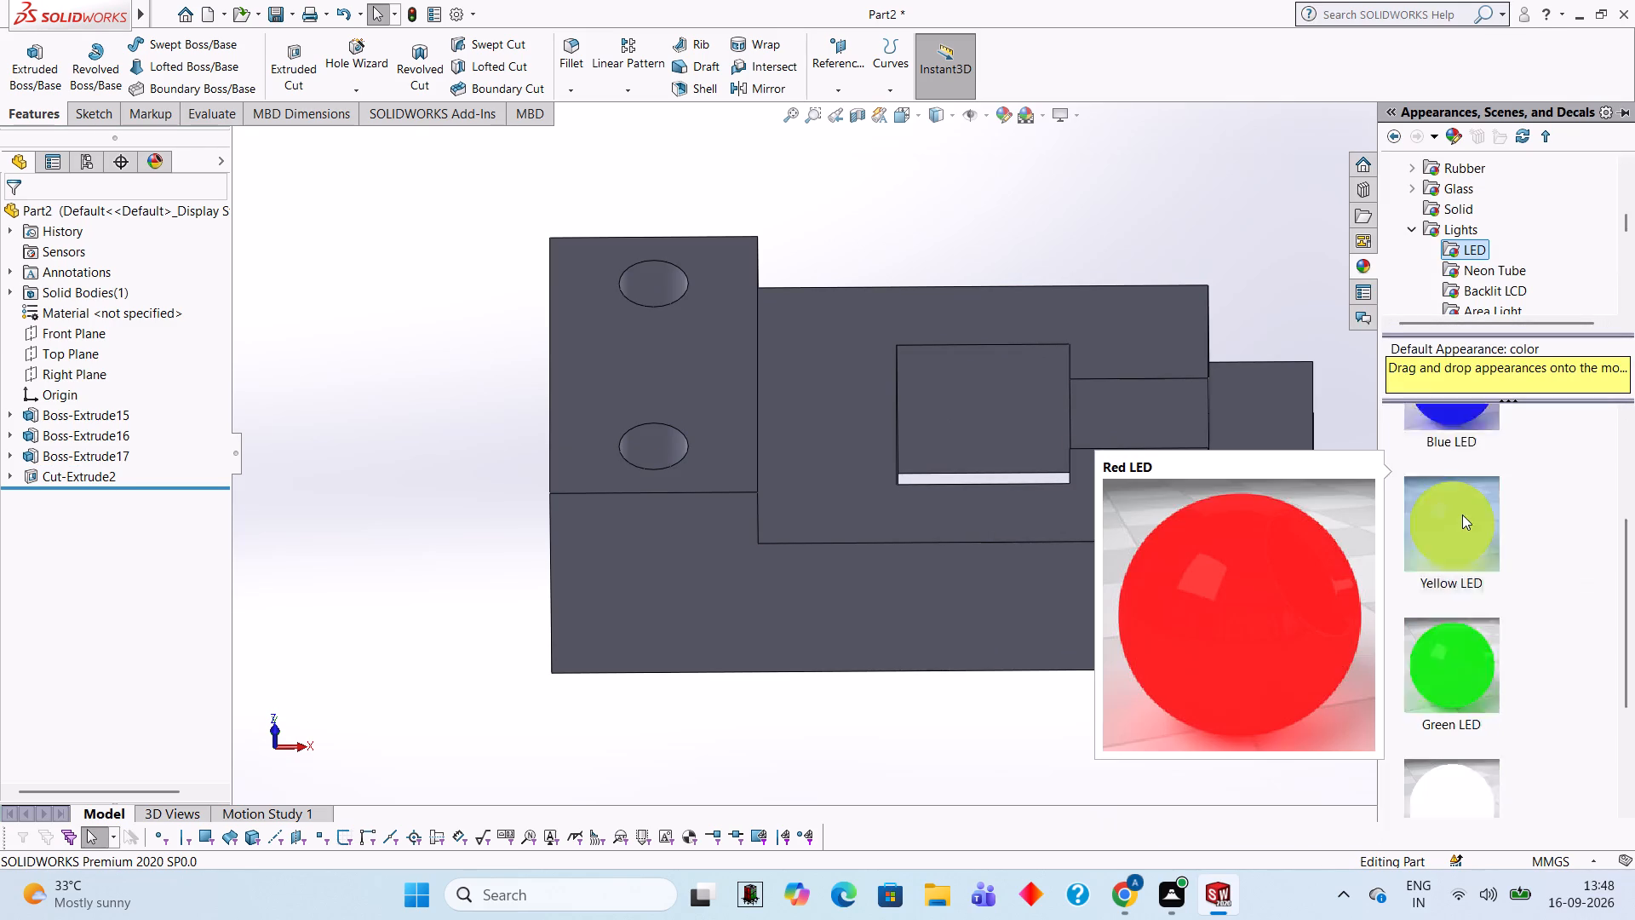
pyautogui.scroll(-7, 1462, 515)
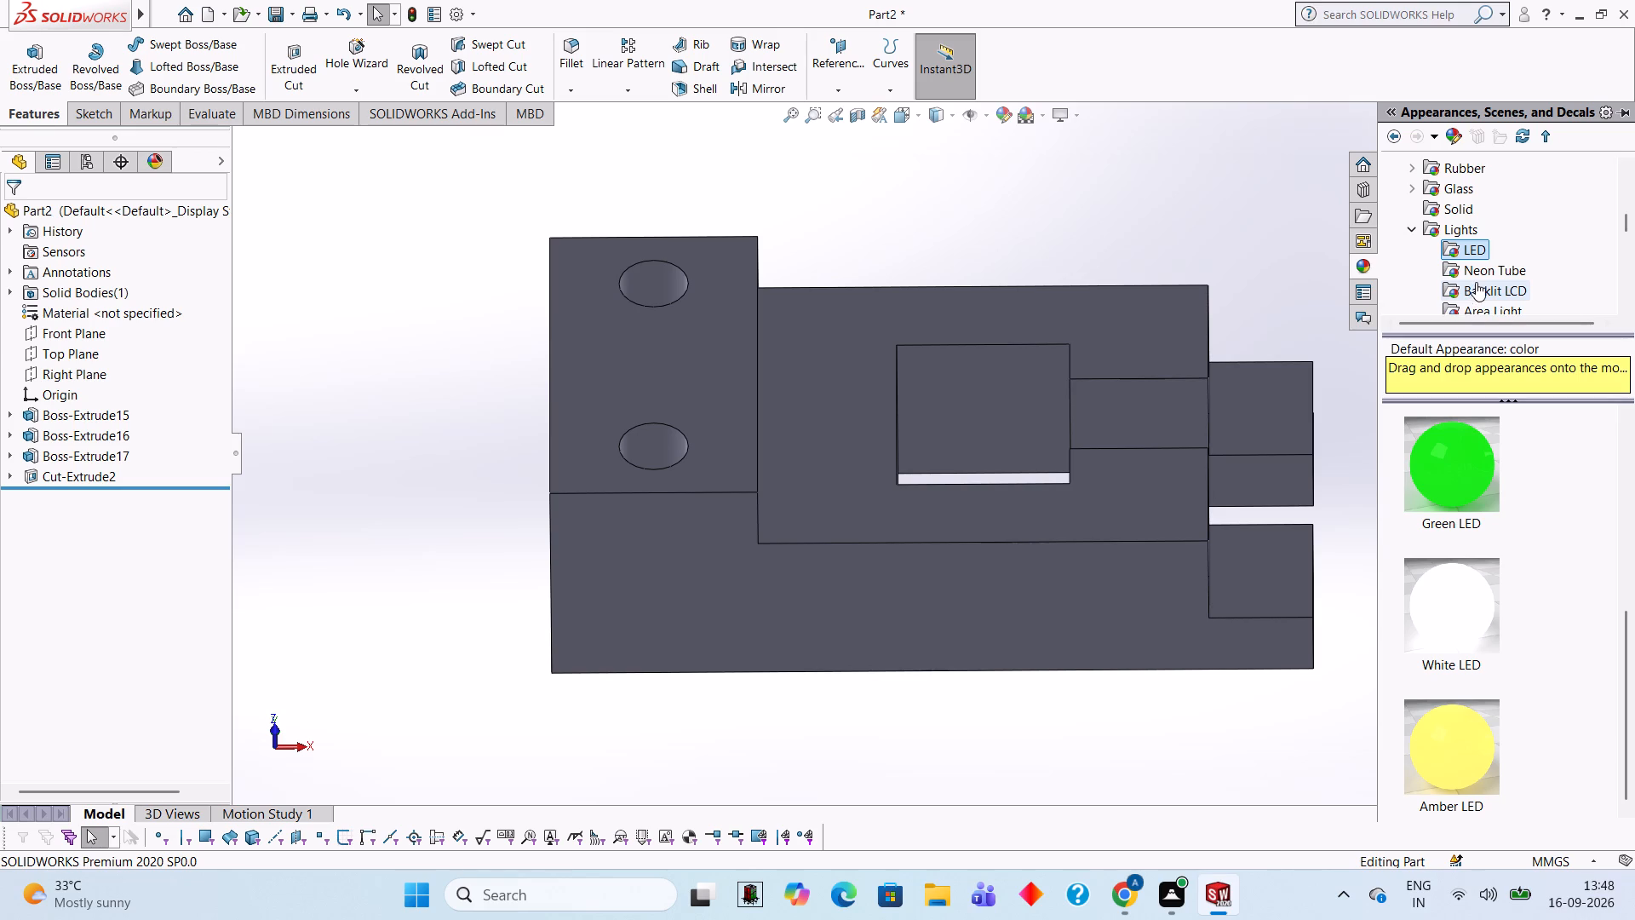
pyautogui.click(1477, 273)
pyautogui.scroll(-8, 1471, 546)
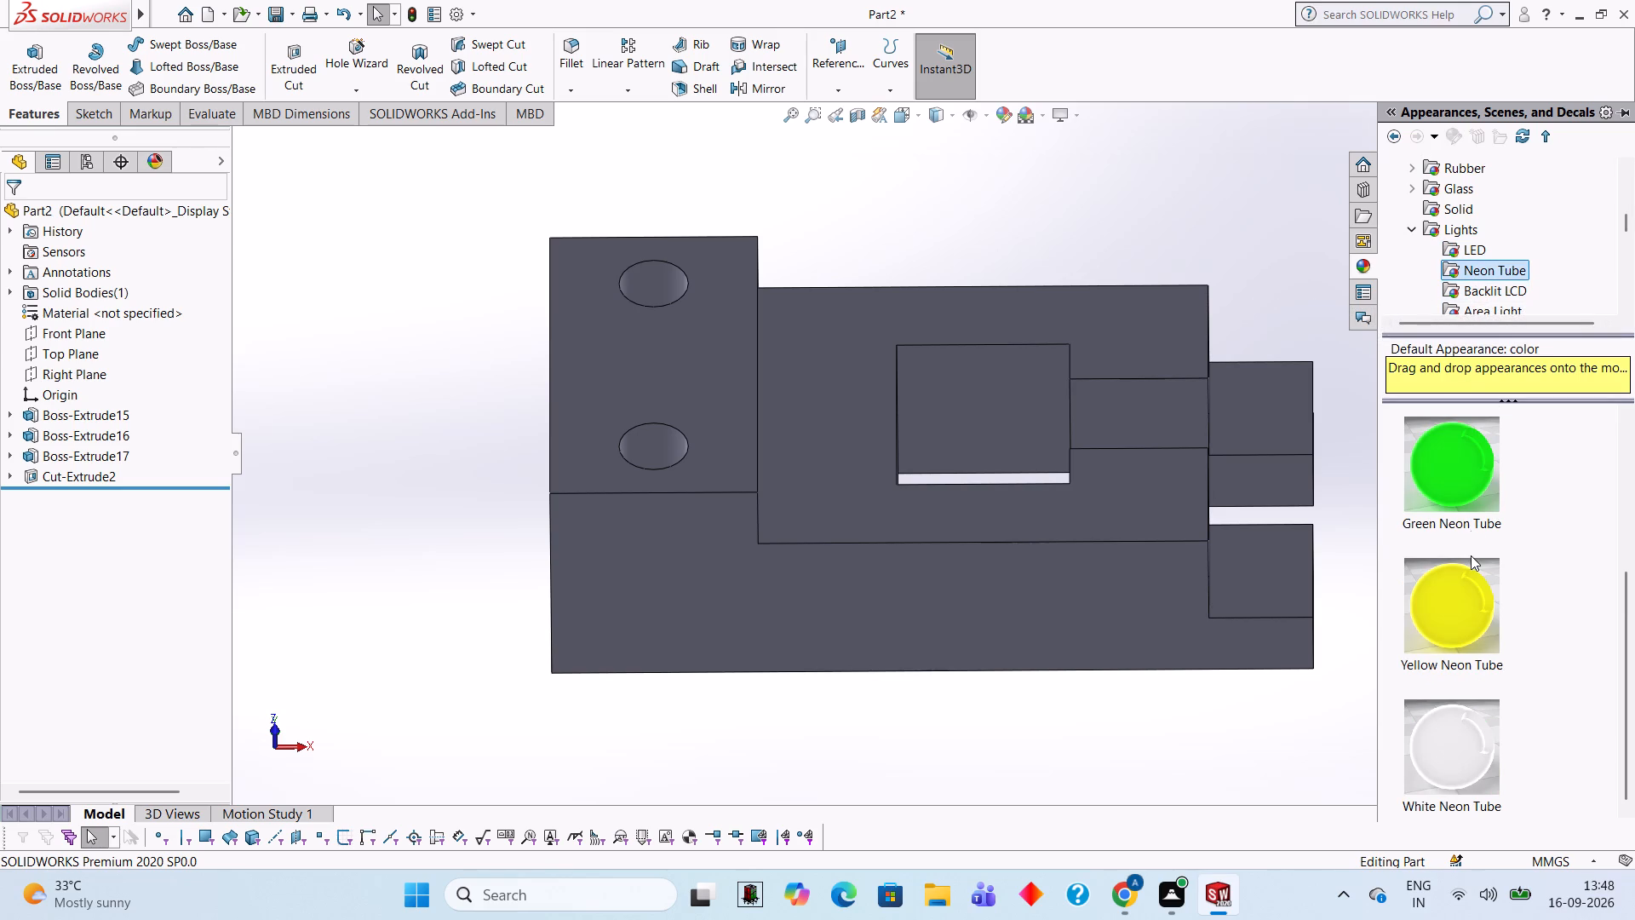
pyautogui.click(1509, 287)
pyautogui.scroll(-3, 1454, 542)
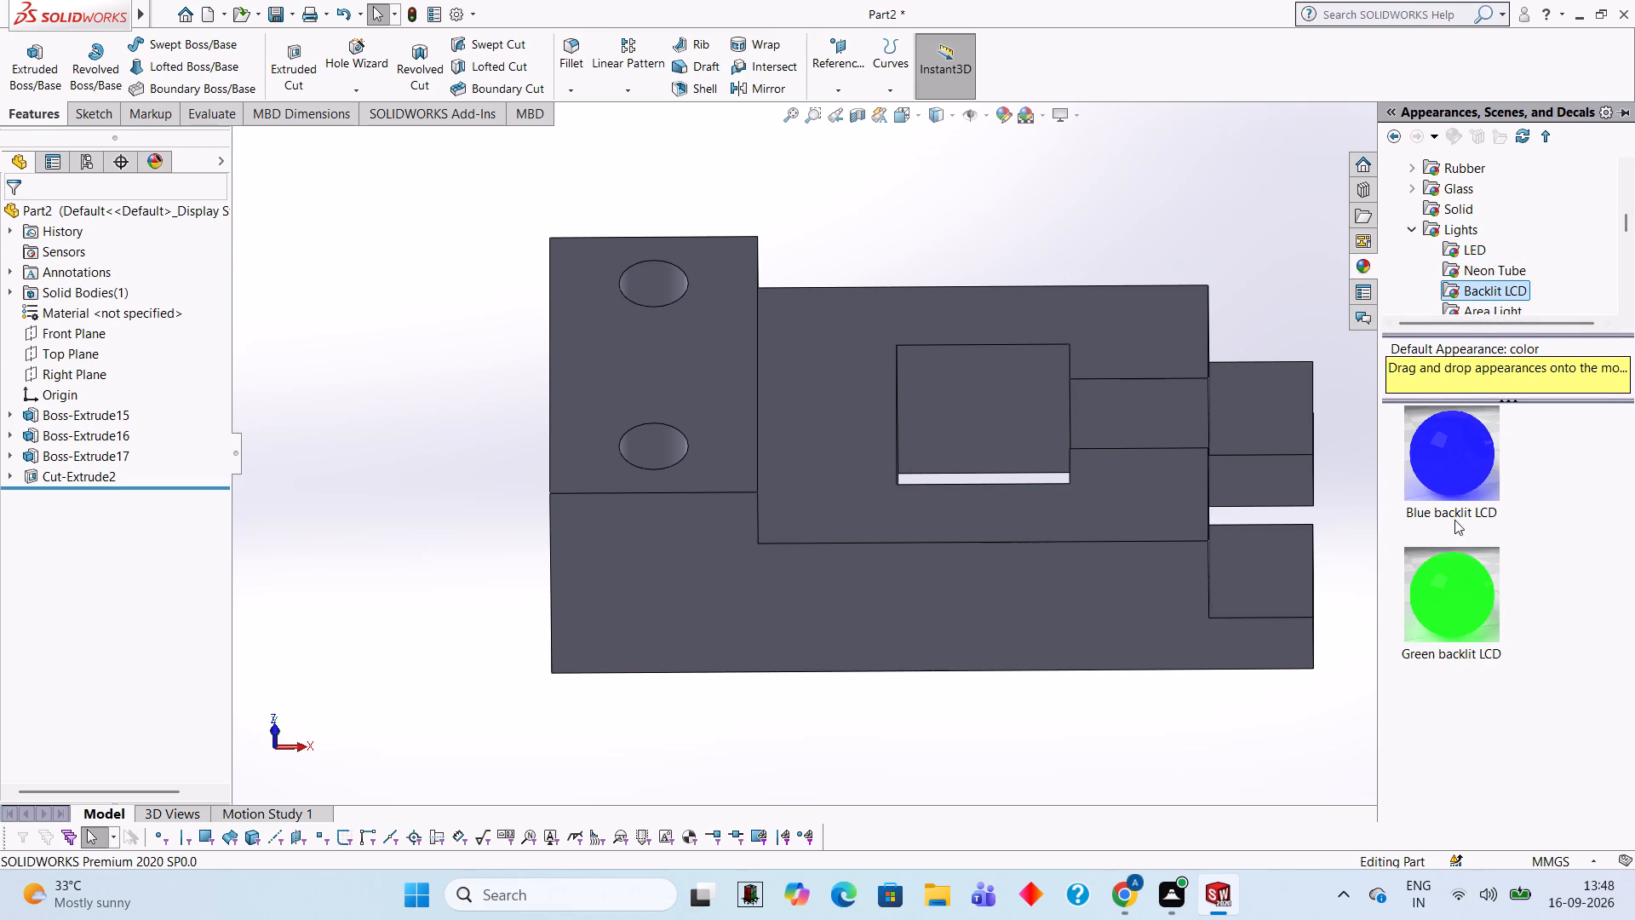
pyautogui.click(1477, 313)
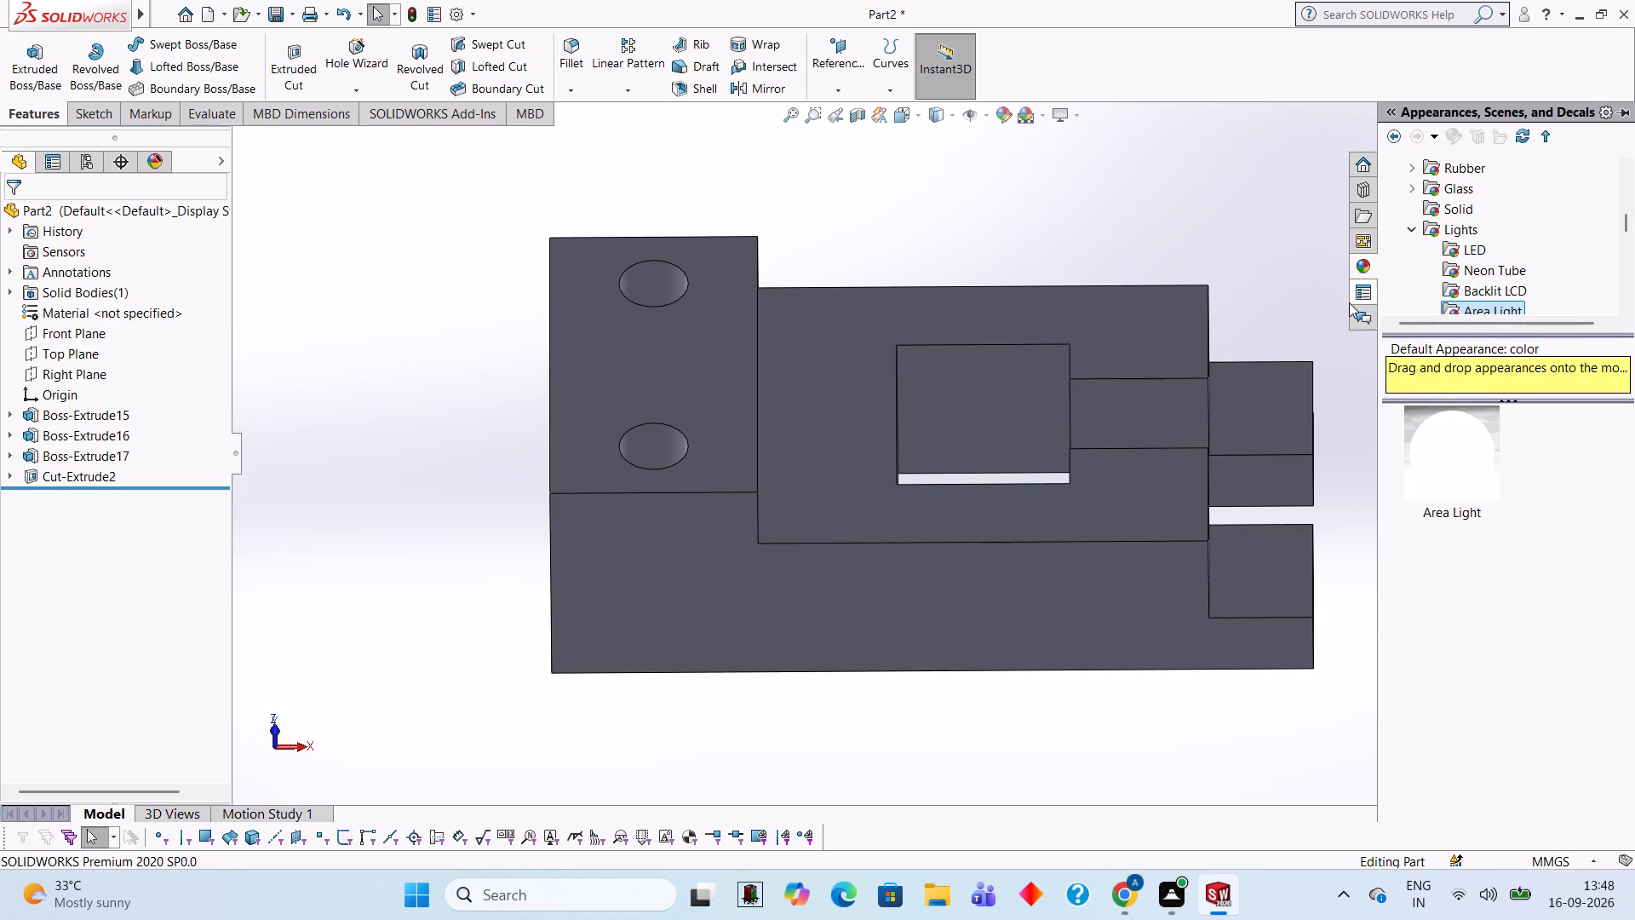
pyautogui.scroll(-3, 1528, 280)
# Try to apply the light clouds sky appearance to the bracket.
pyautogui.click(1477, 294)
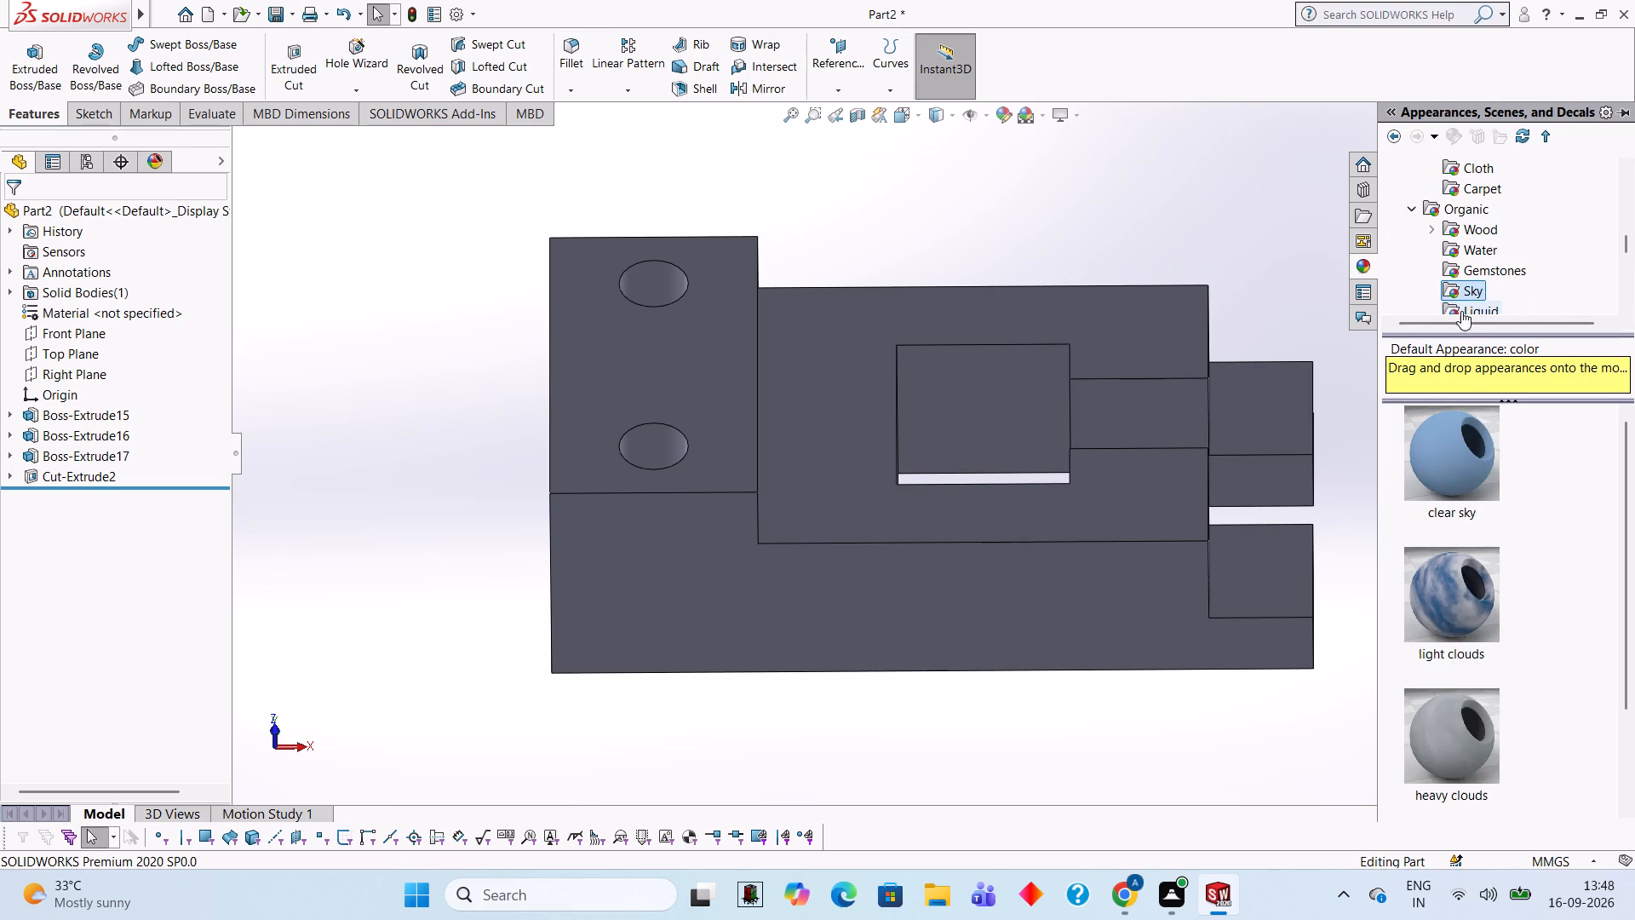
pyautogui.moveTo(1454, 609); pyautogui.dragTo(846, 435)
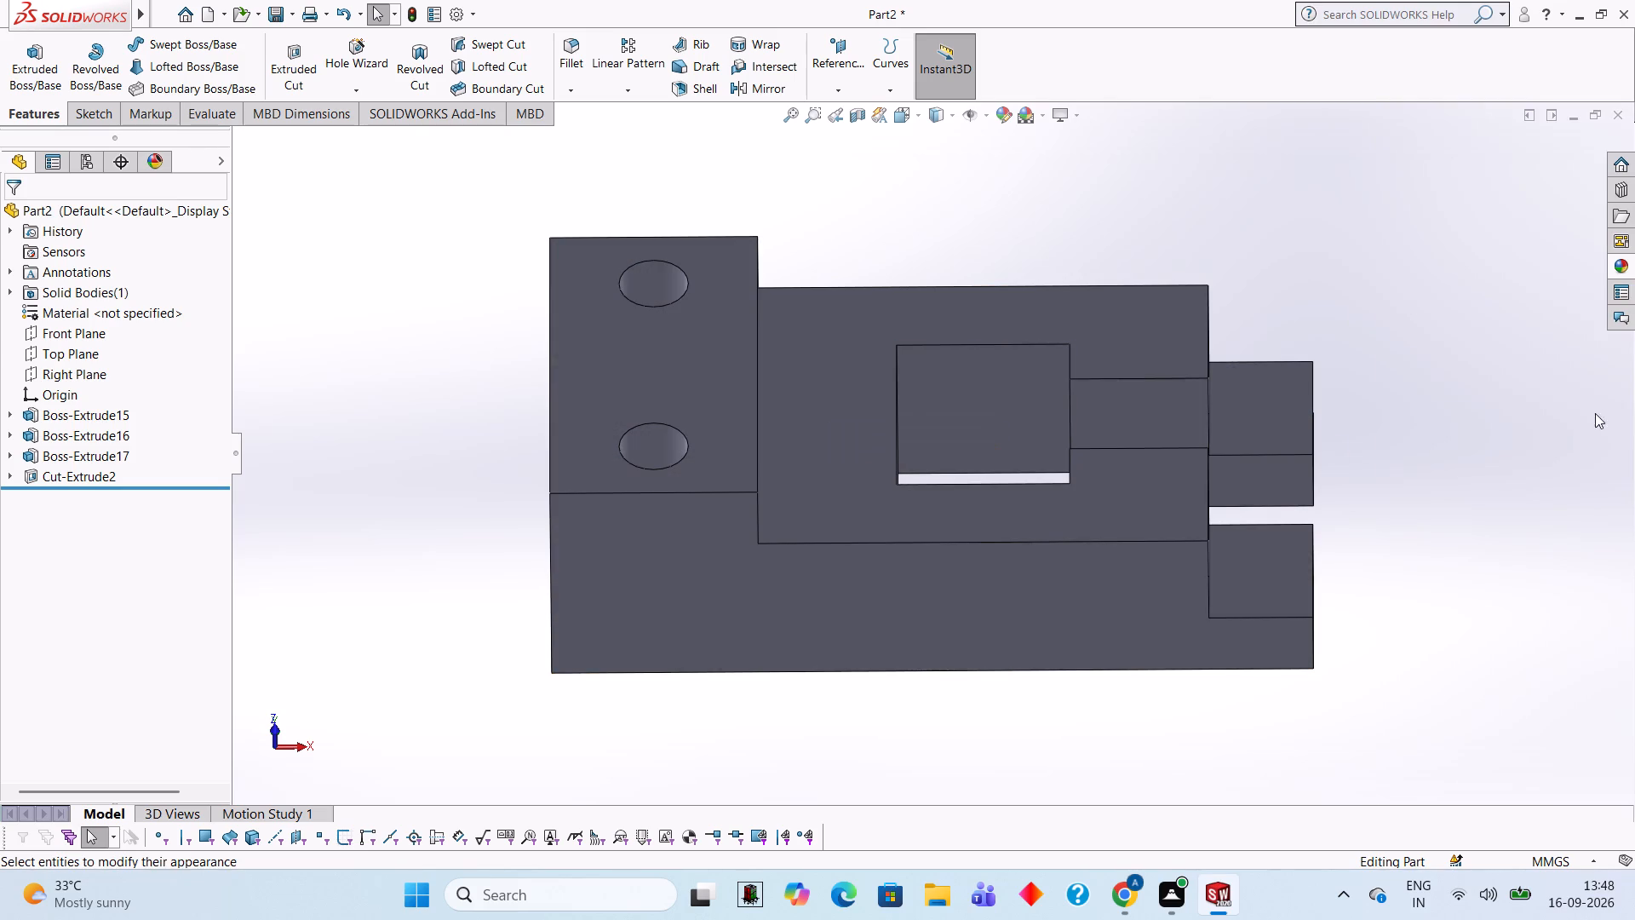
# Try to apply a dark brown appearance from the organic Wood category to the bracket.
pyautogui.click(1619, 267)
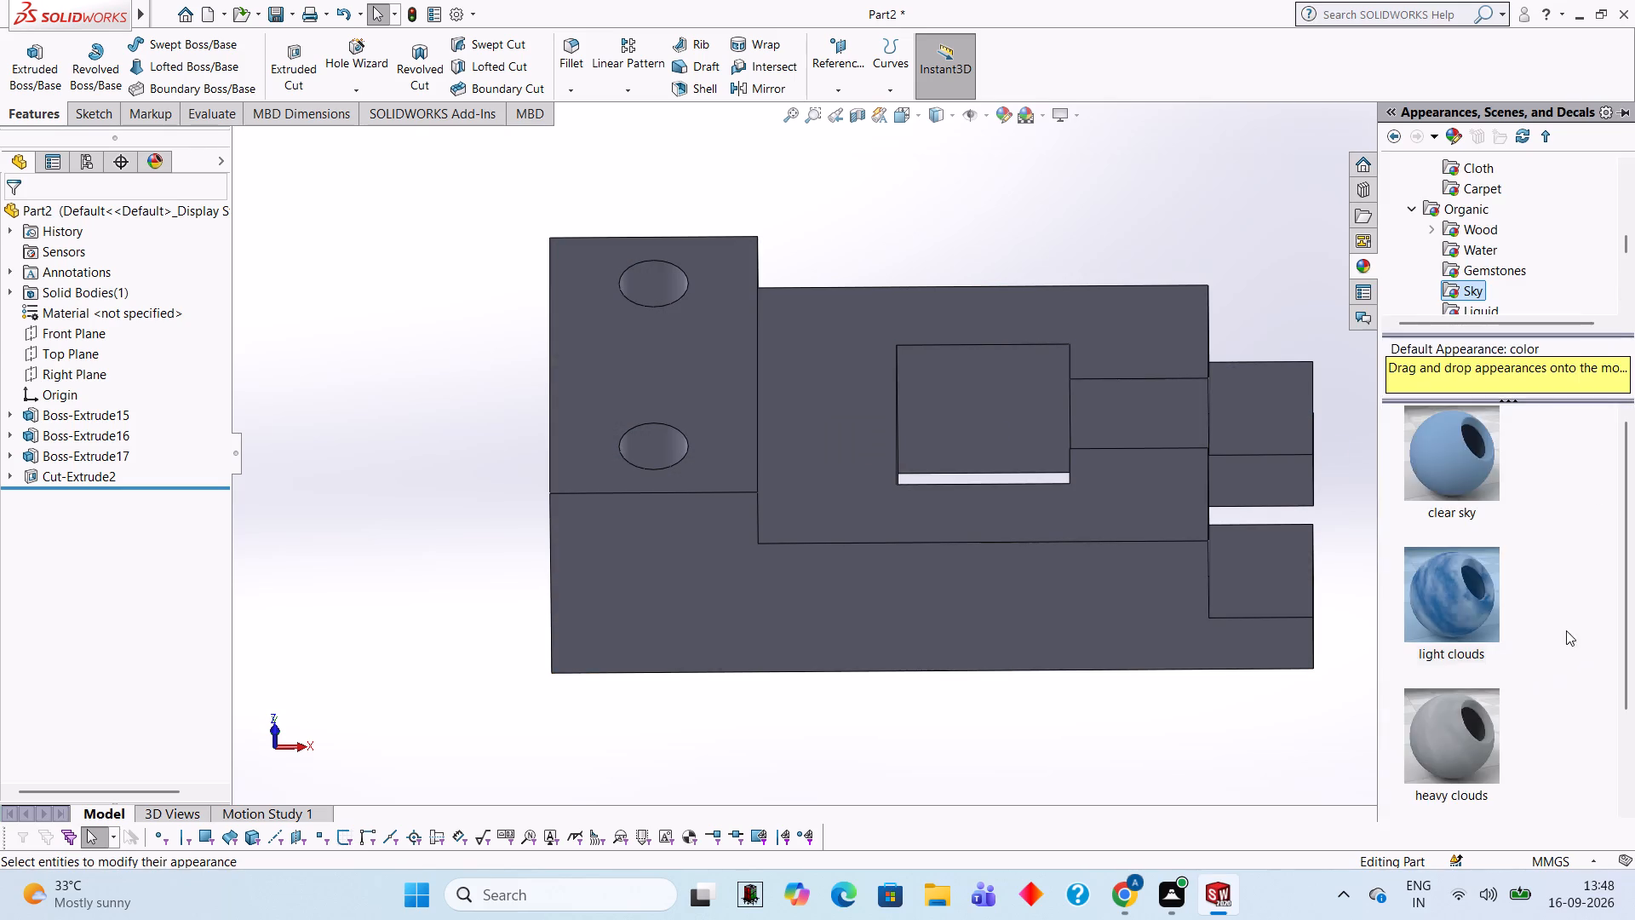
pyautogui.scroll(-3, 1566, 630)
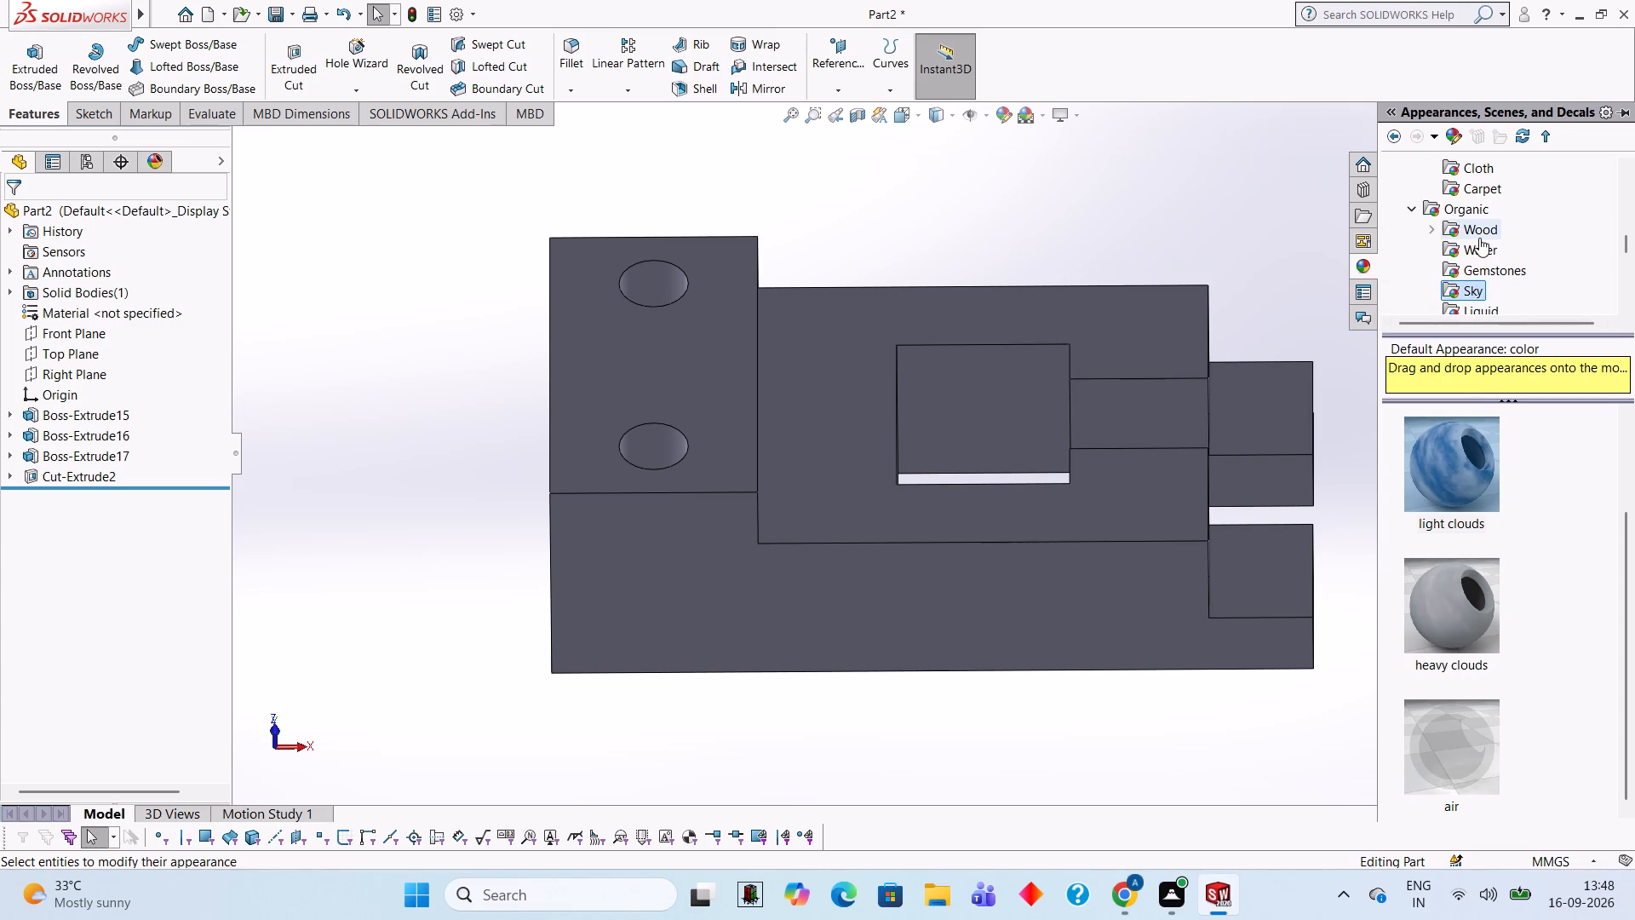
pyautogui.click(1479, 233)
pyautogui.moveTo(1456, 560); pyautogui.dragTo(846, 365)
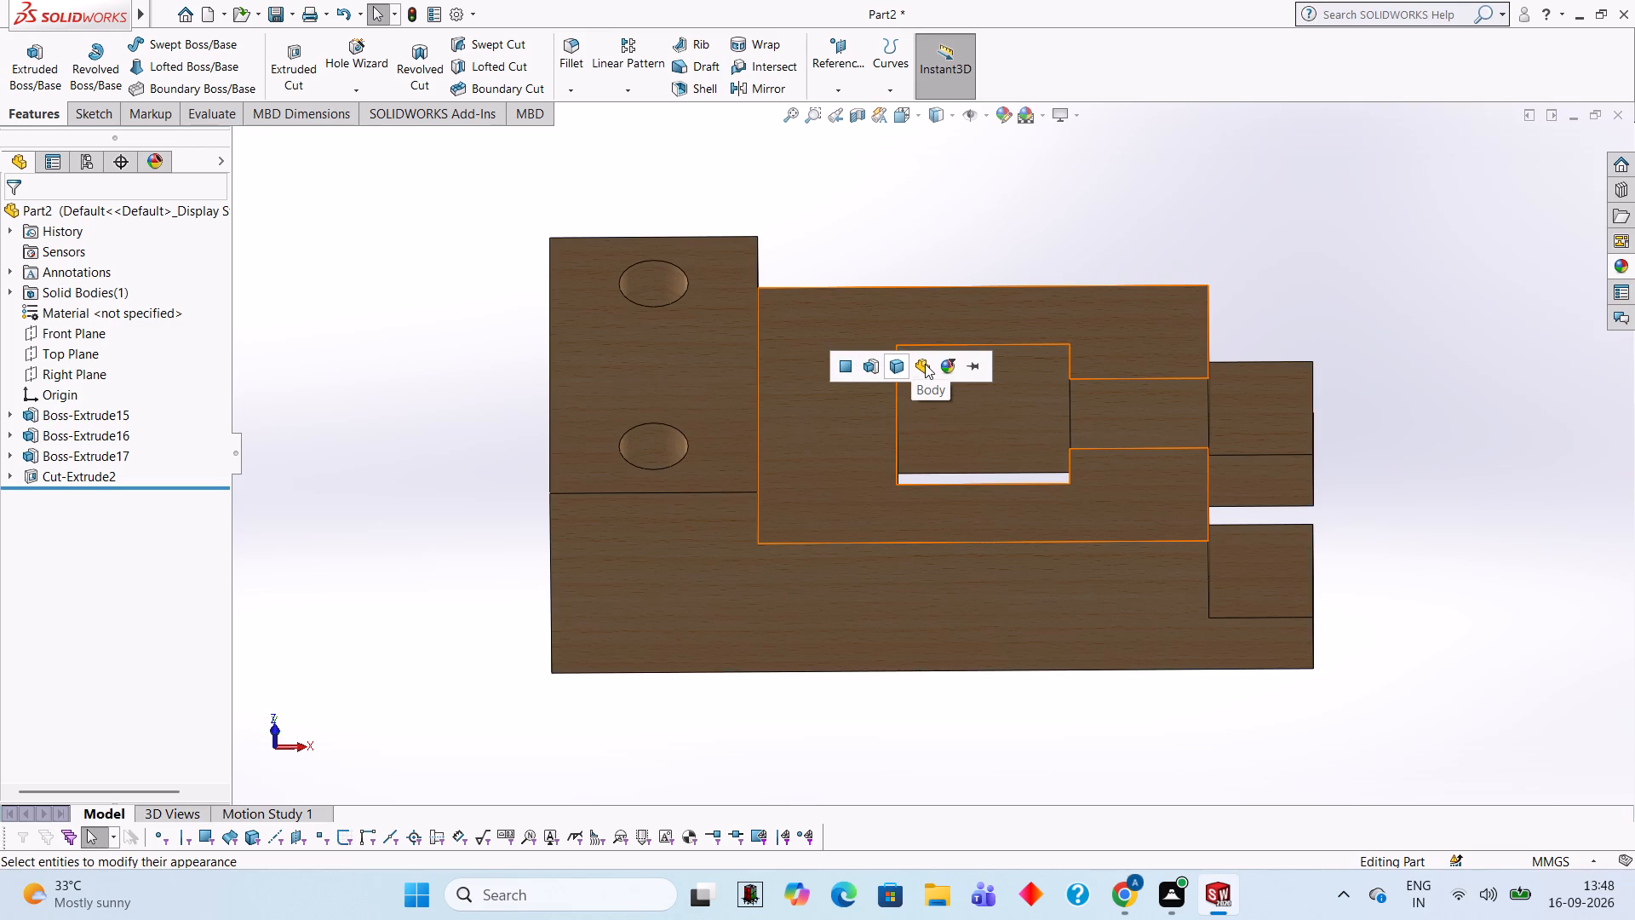
# Look through the Steel and Chrome metal appearances for the bracket.
pyautogui.click(1626, 258)
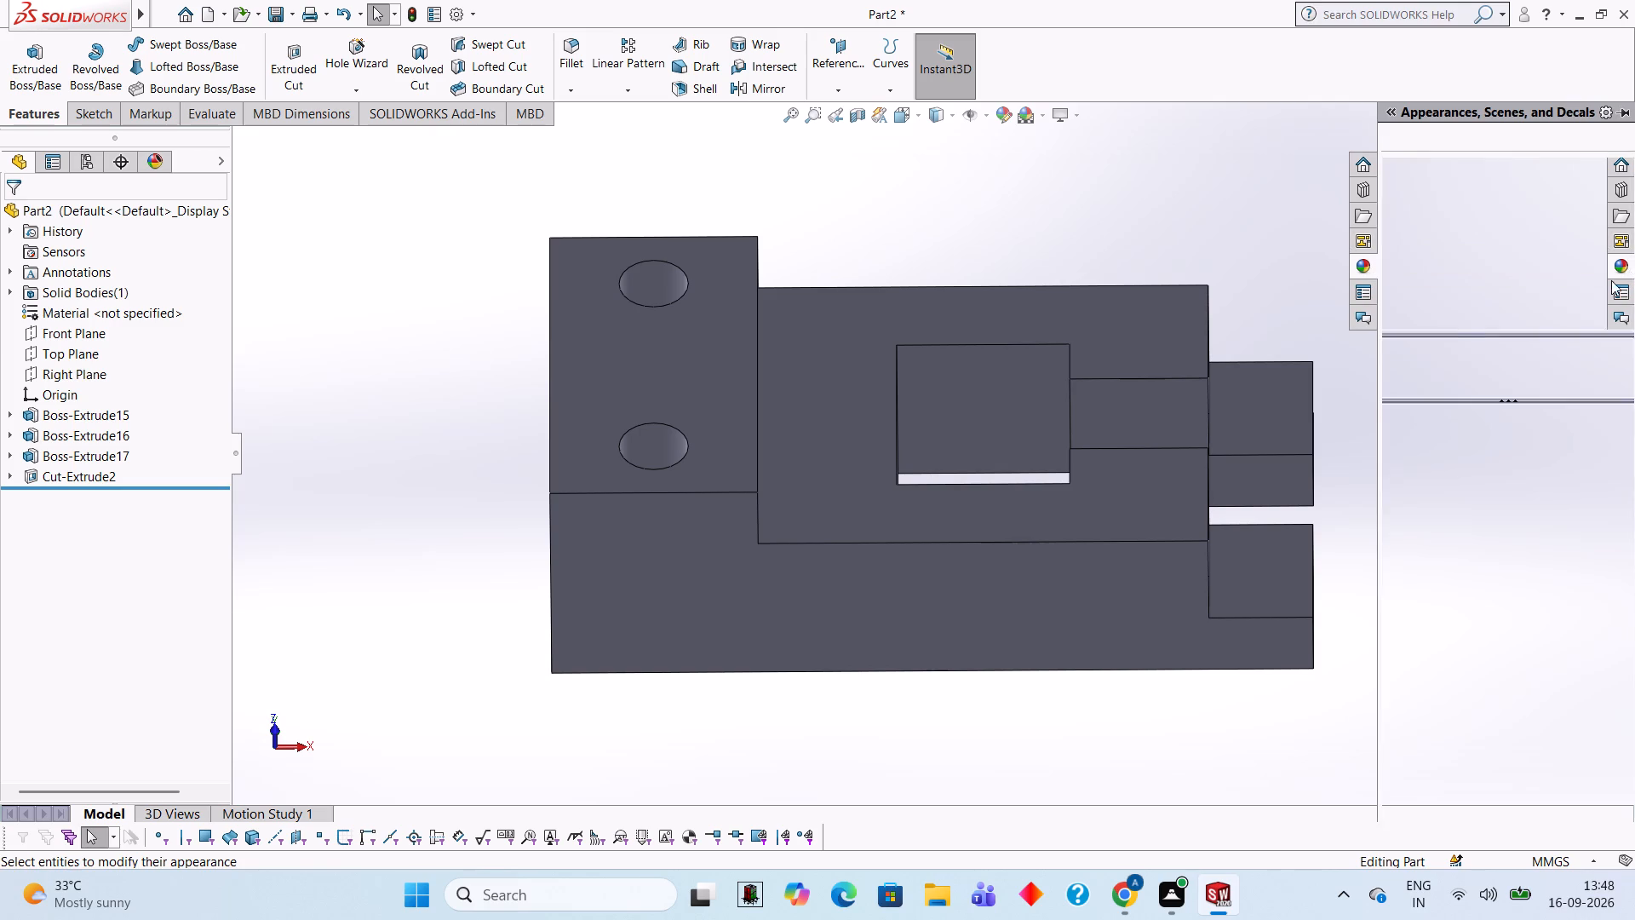
pyautogui.scroll(-2, 1480, 560)
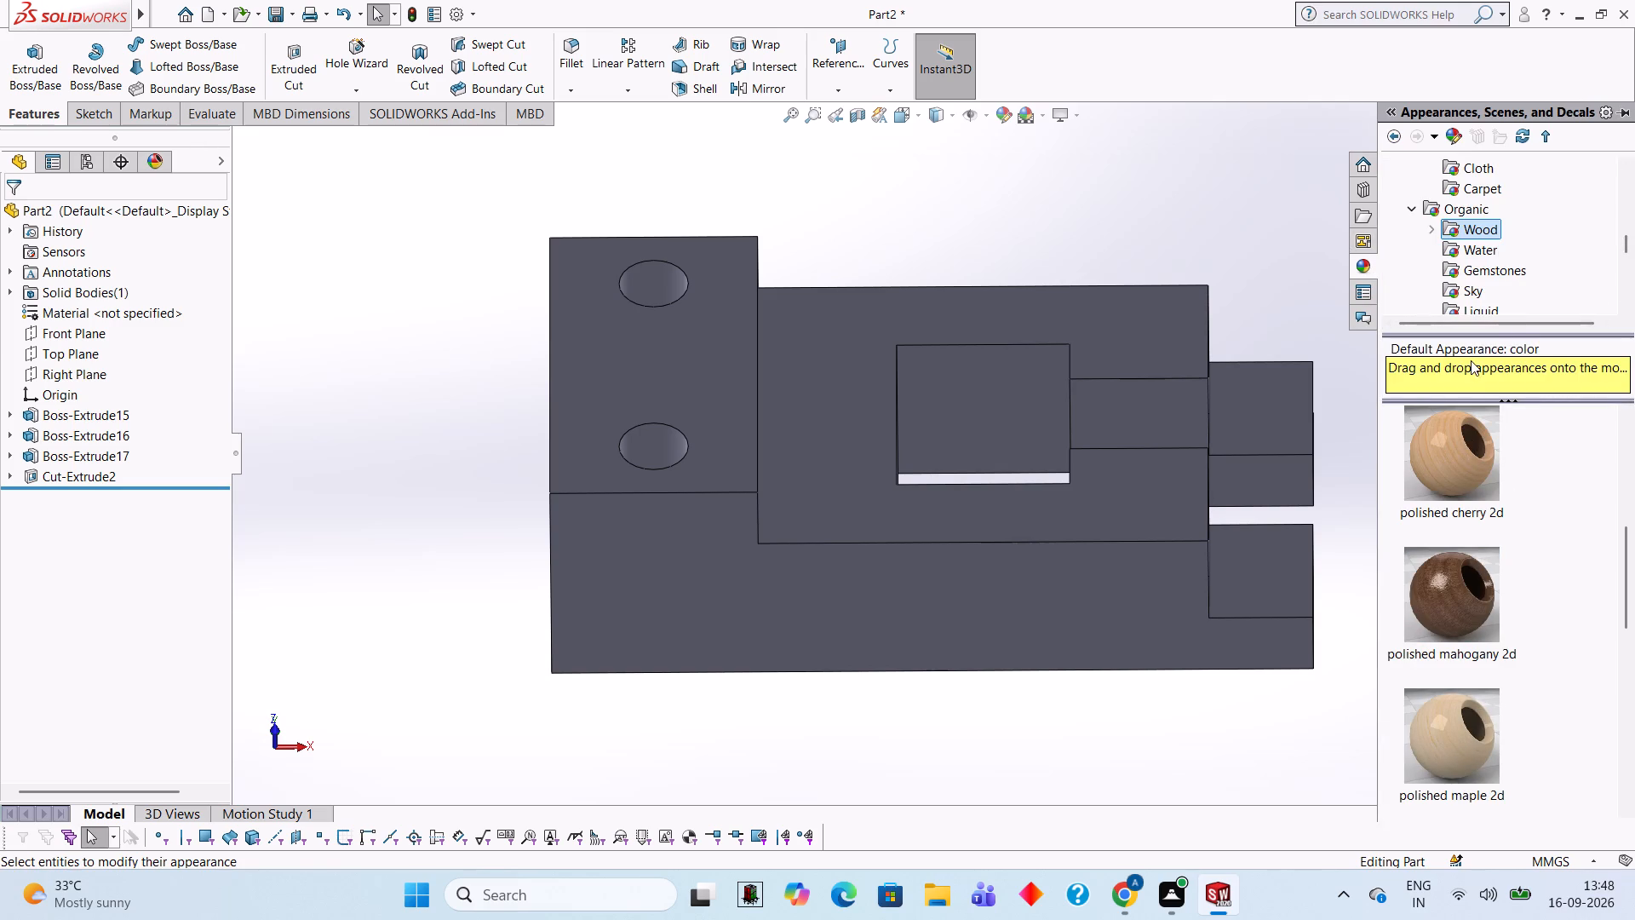
pyautogui.scroll(3, 1489, 212)
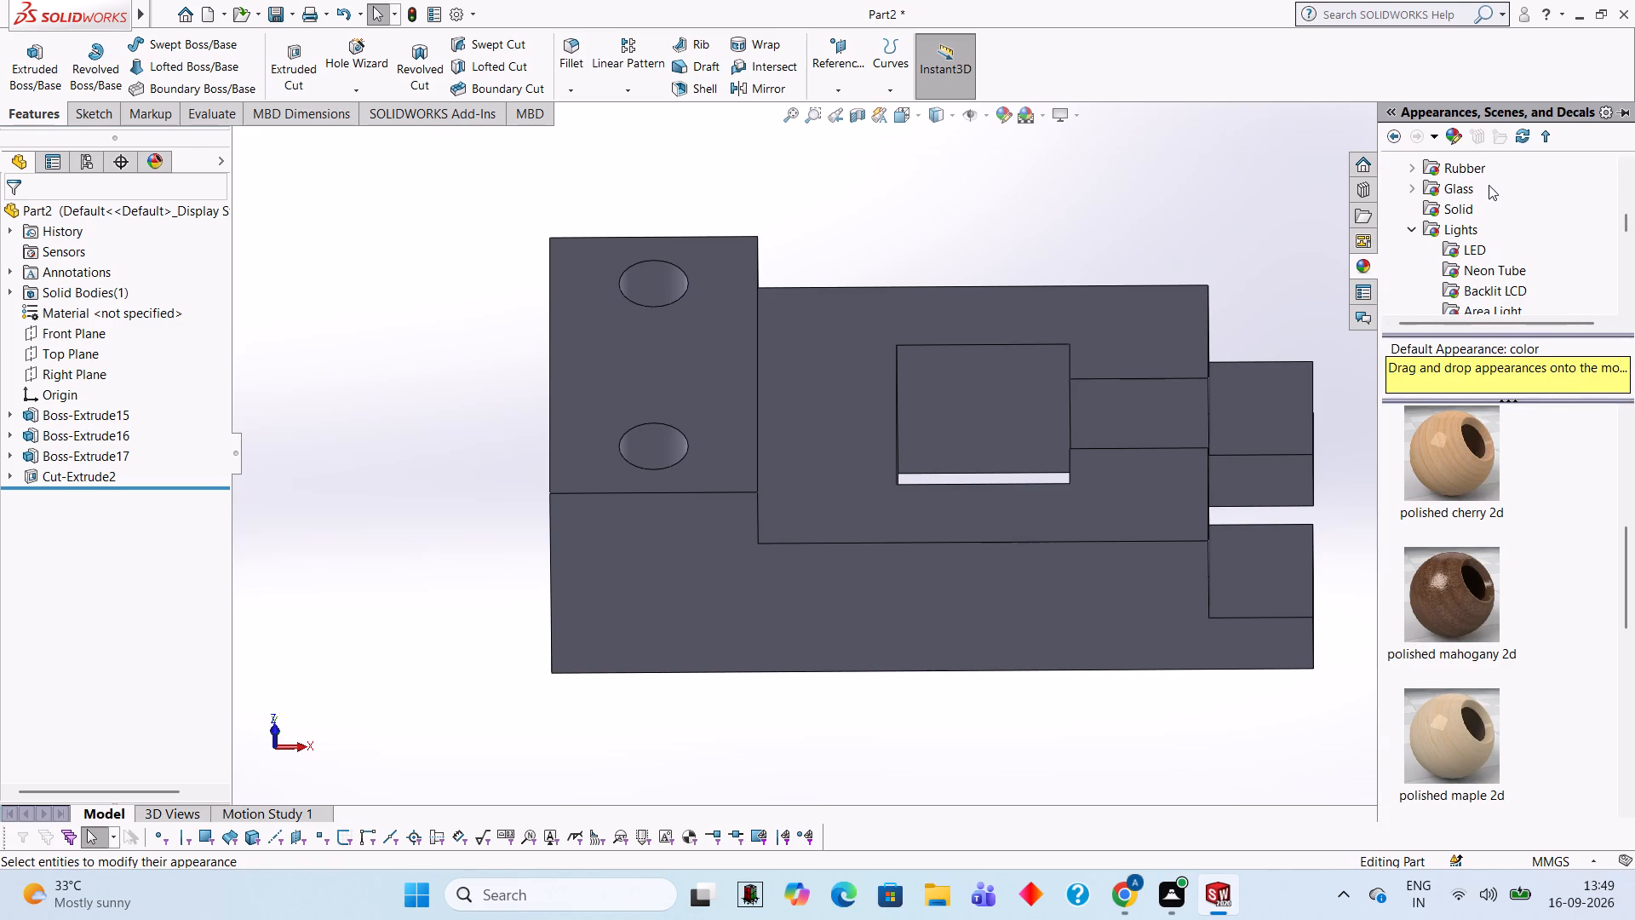
pyautogui.scroll(2, 1487, 185)
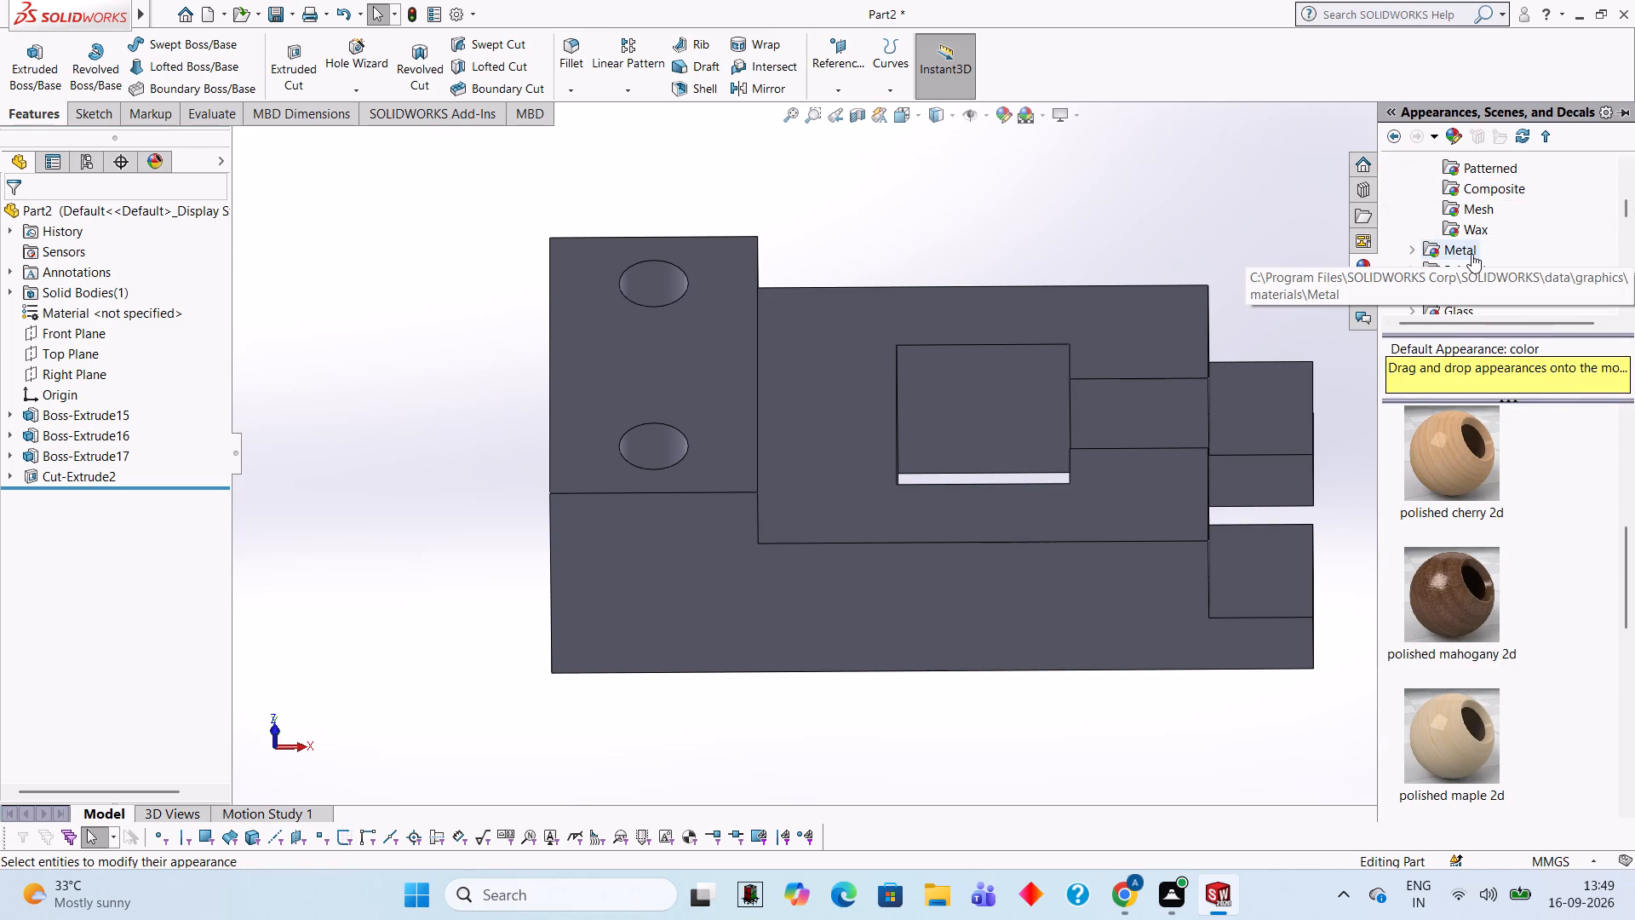
pyautogui.click(1470, 257)
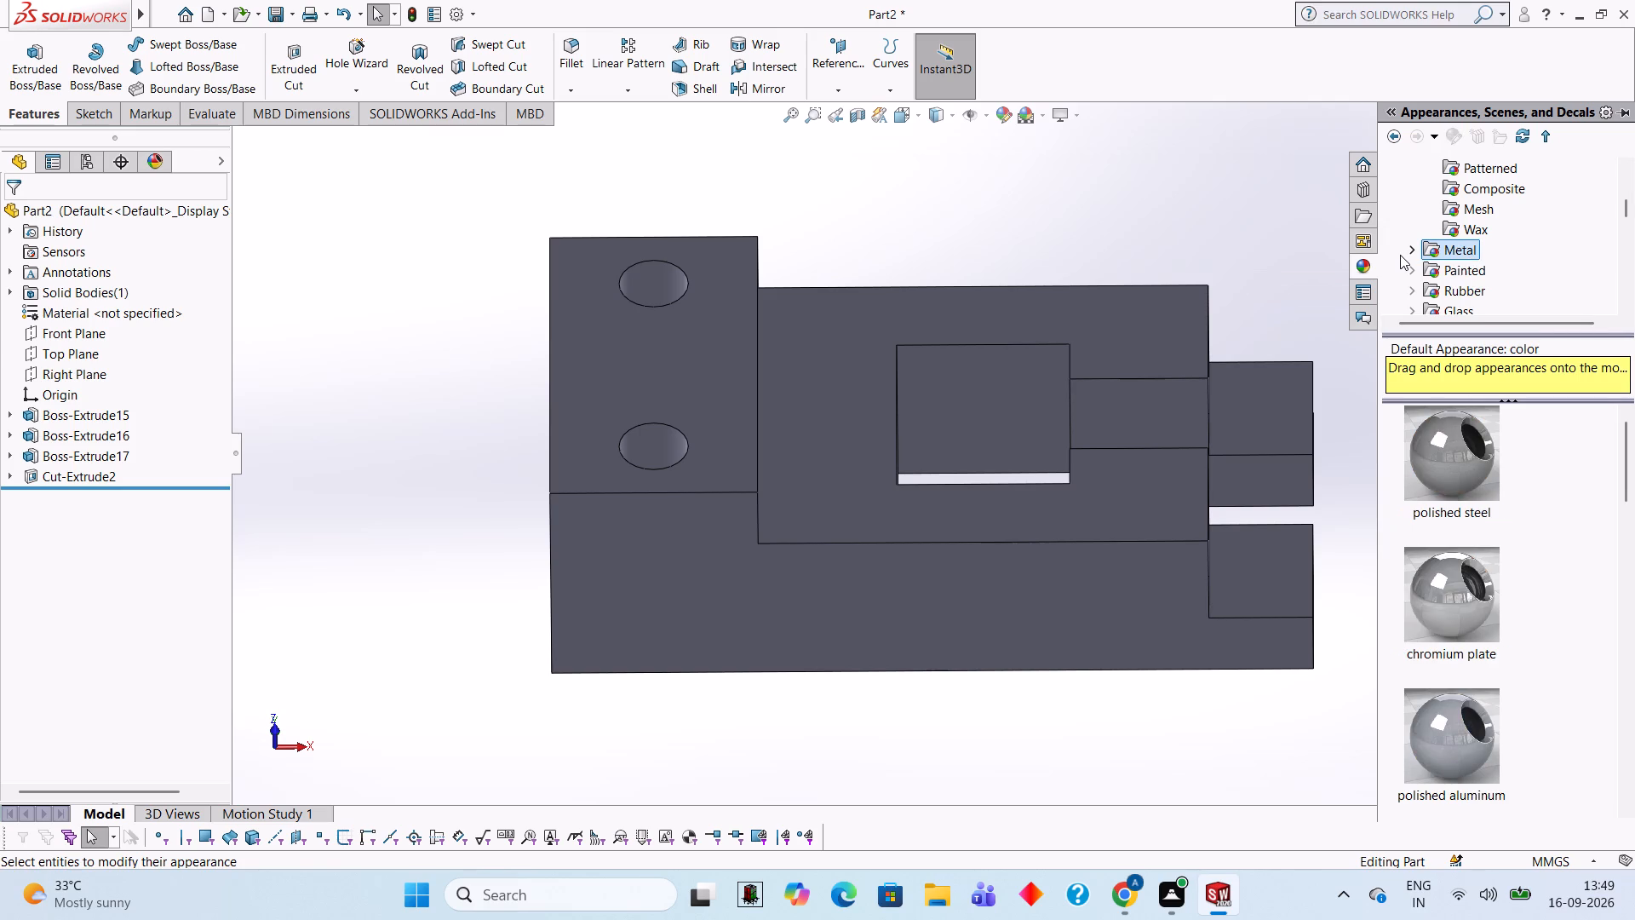
pyautogui.click(1407, 252)
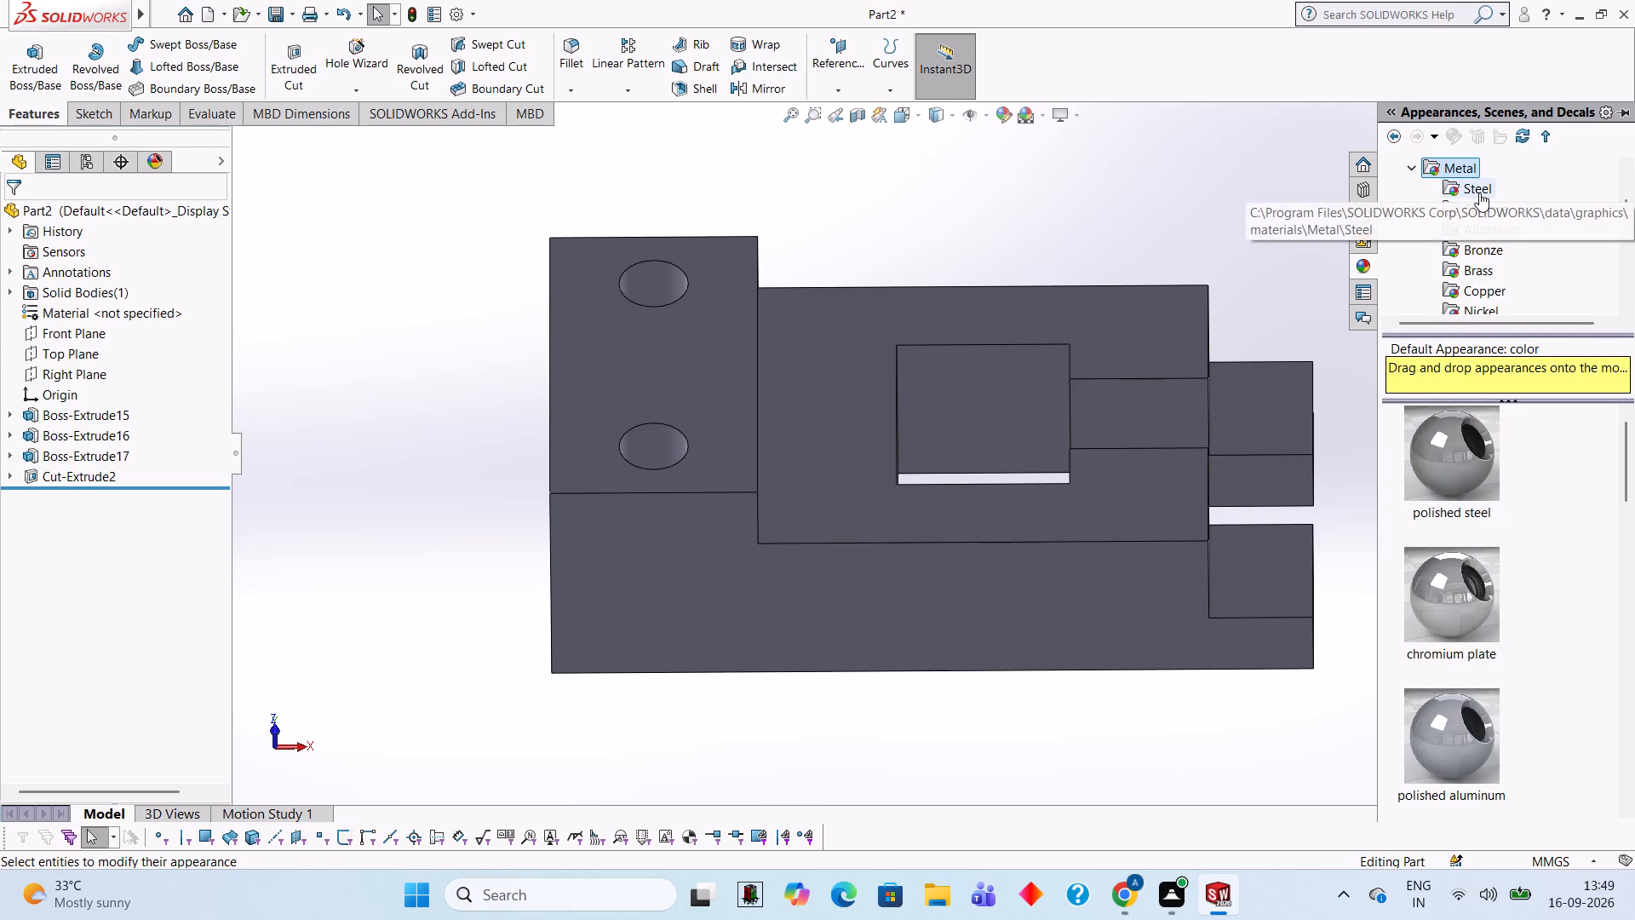
pyautogui.click(1479, 193)
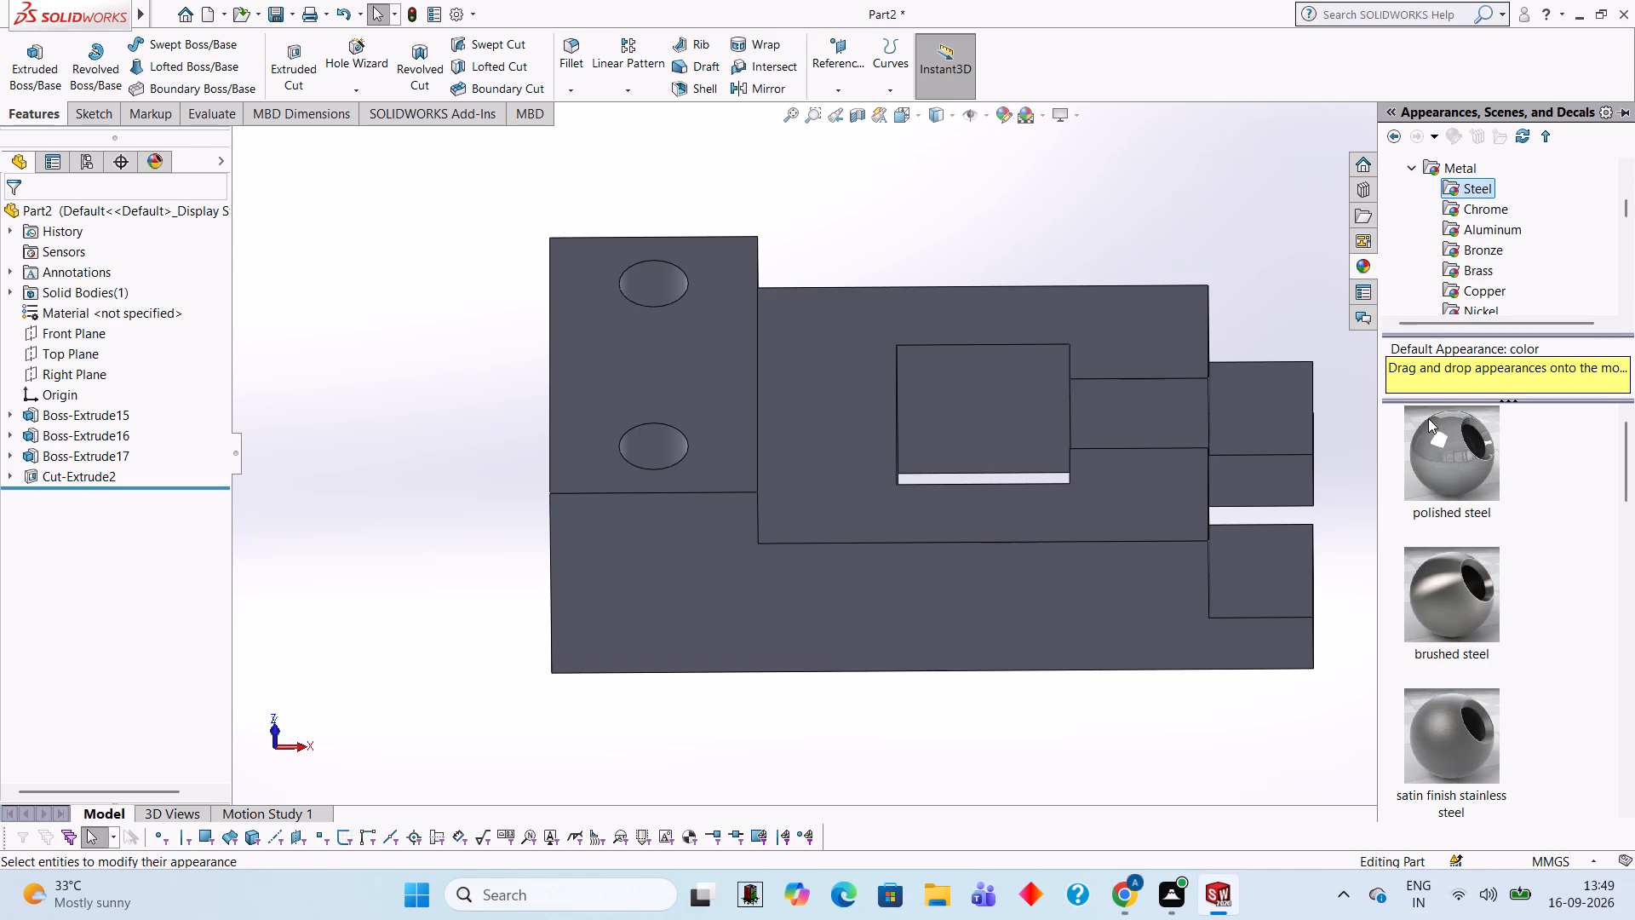
pyautogui.scroll(-4, 1471, 682)
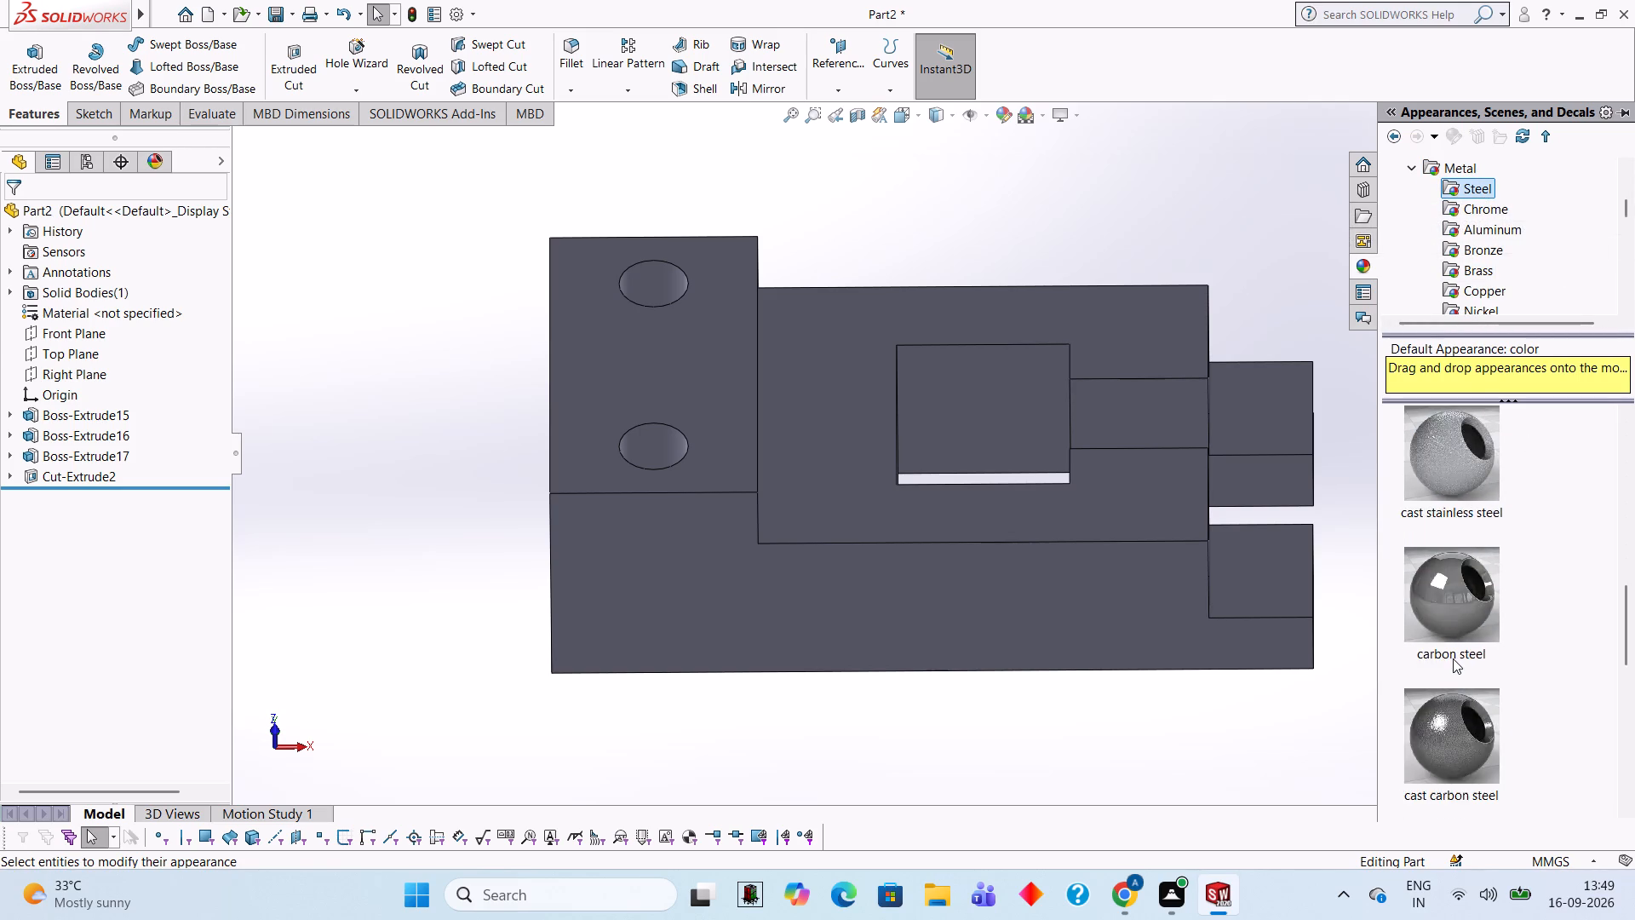
pyautogui.scroll(-8, 1453, 658)
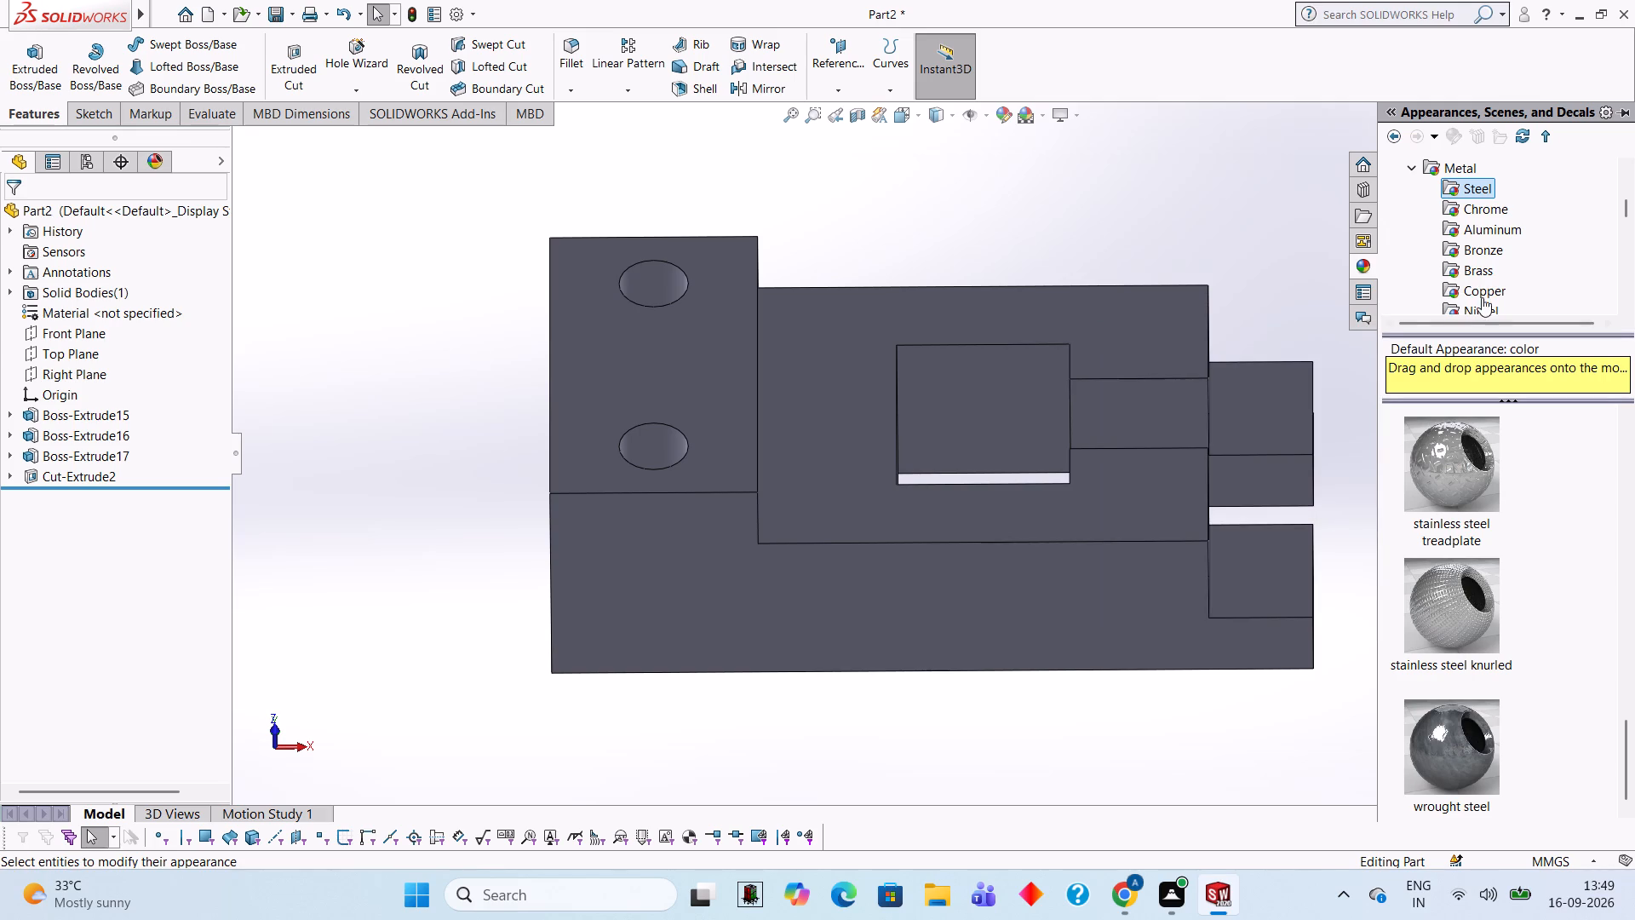
pyautogui.click(1483, 216)
pyautogui.scroll(-5, 1483, 523)
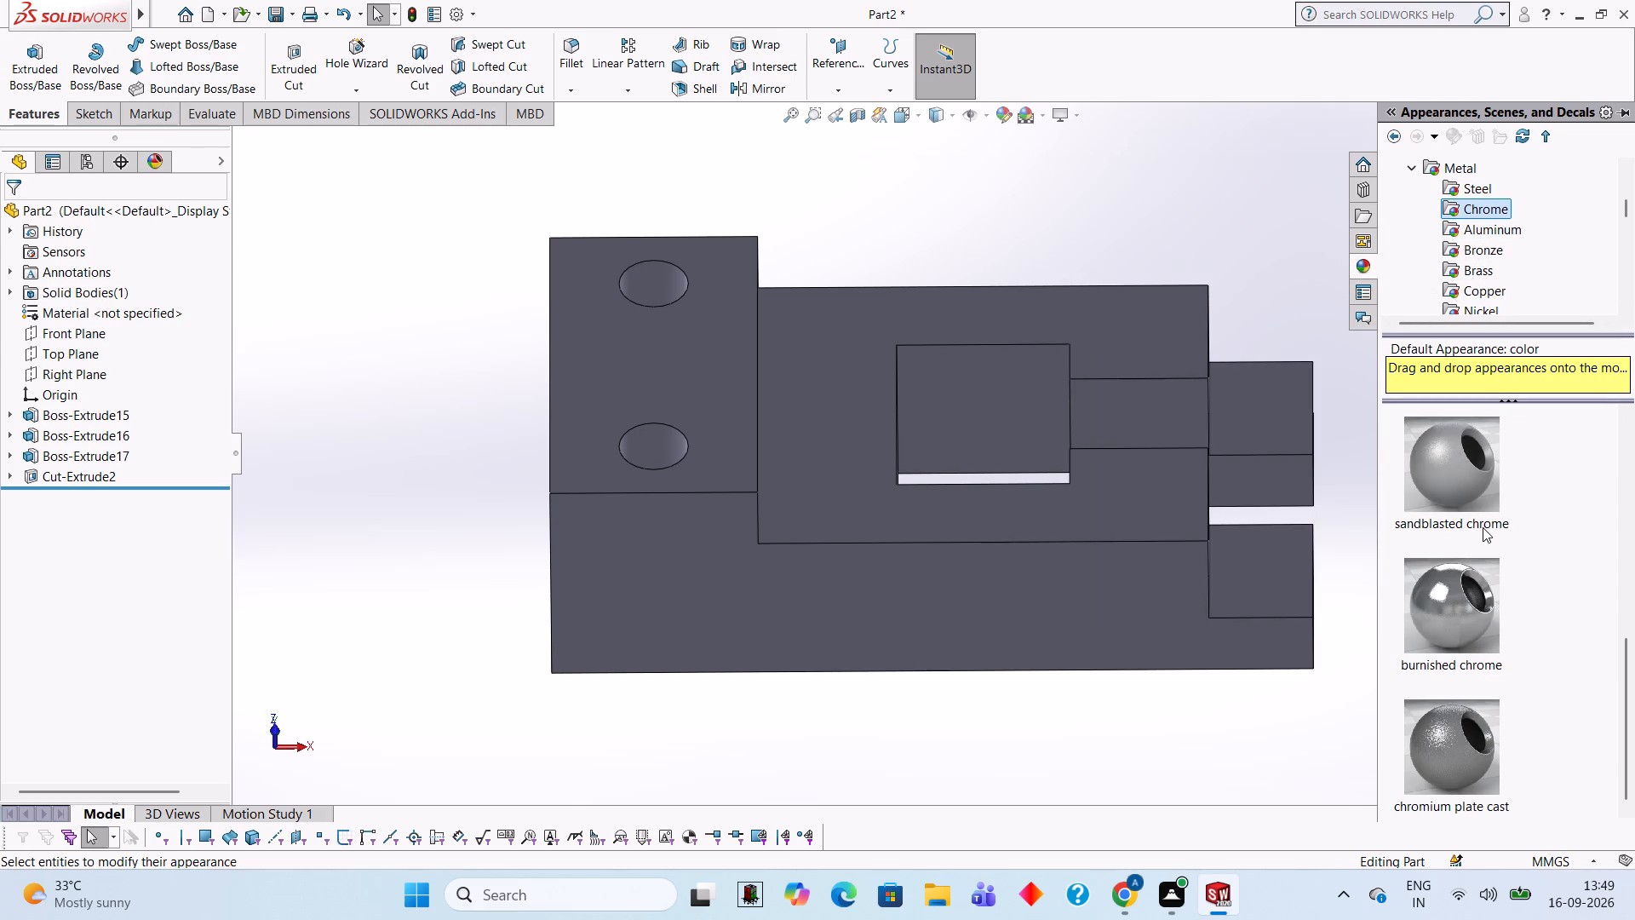
pyautogui.scroll(-3, 1483, 527)
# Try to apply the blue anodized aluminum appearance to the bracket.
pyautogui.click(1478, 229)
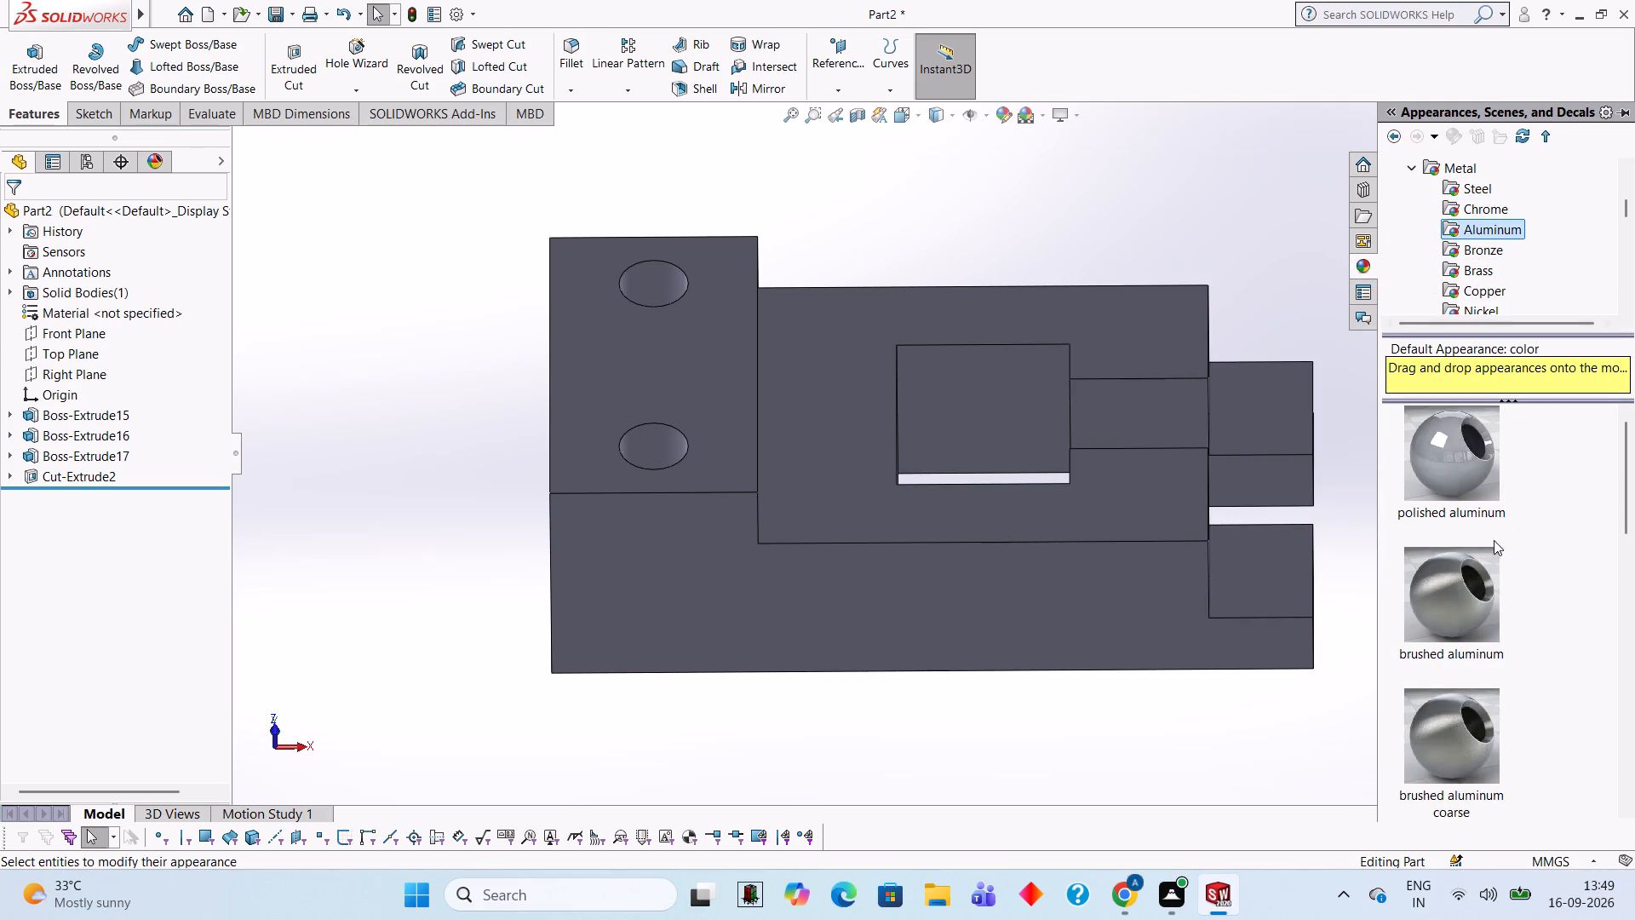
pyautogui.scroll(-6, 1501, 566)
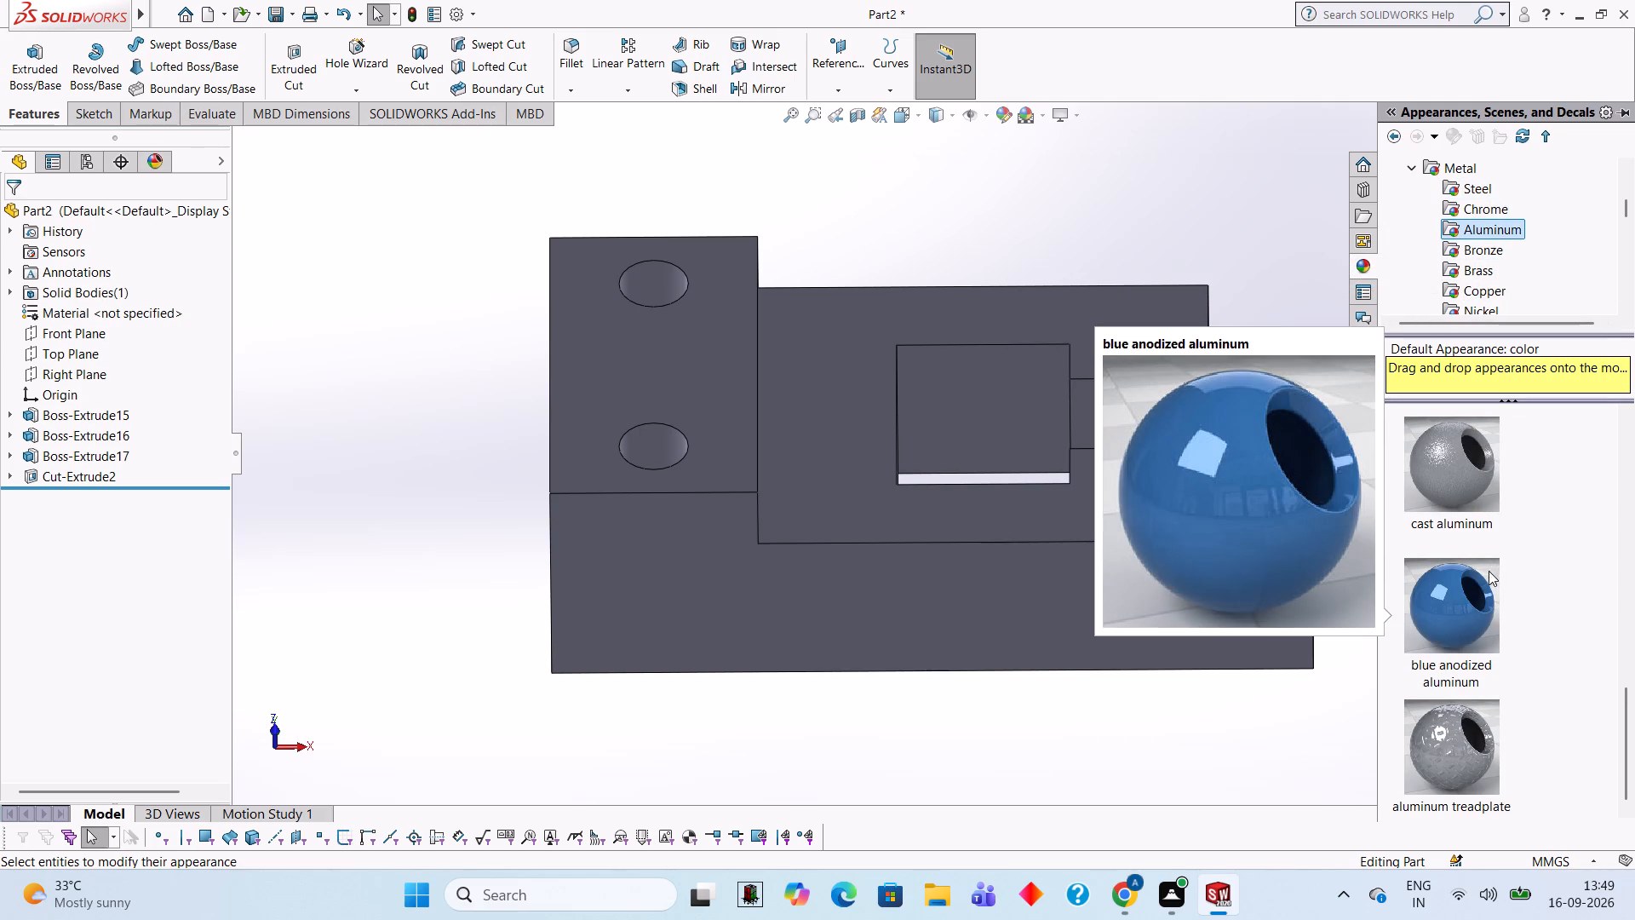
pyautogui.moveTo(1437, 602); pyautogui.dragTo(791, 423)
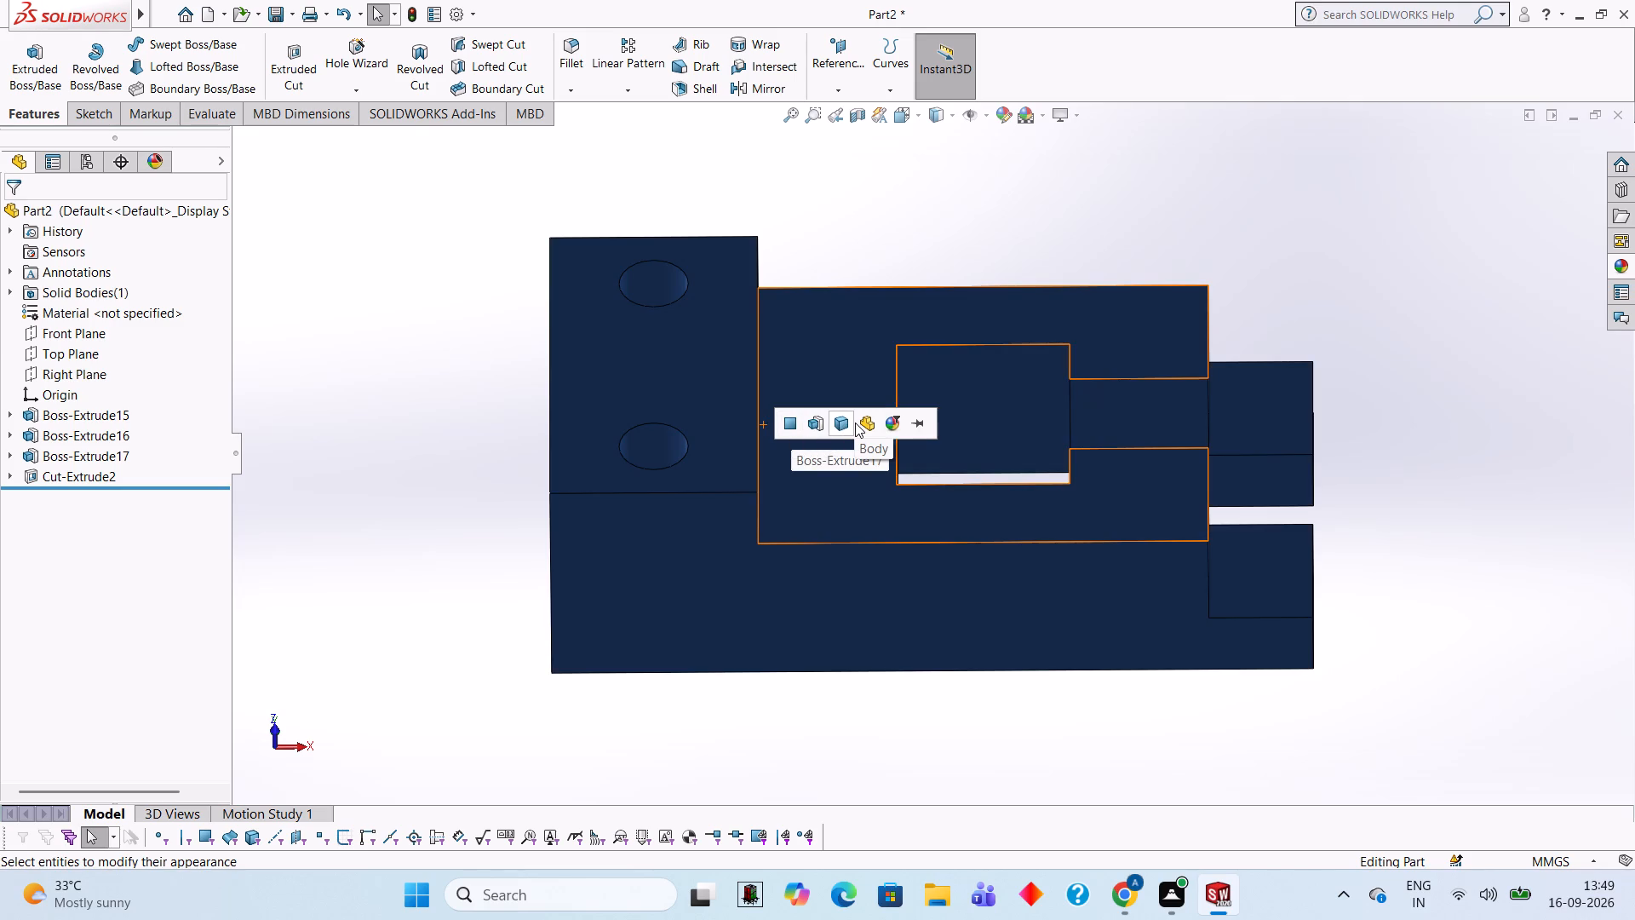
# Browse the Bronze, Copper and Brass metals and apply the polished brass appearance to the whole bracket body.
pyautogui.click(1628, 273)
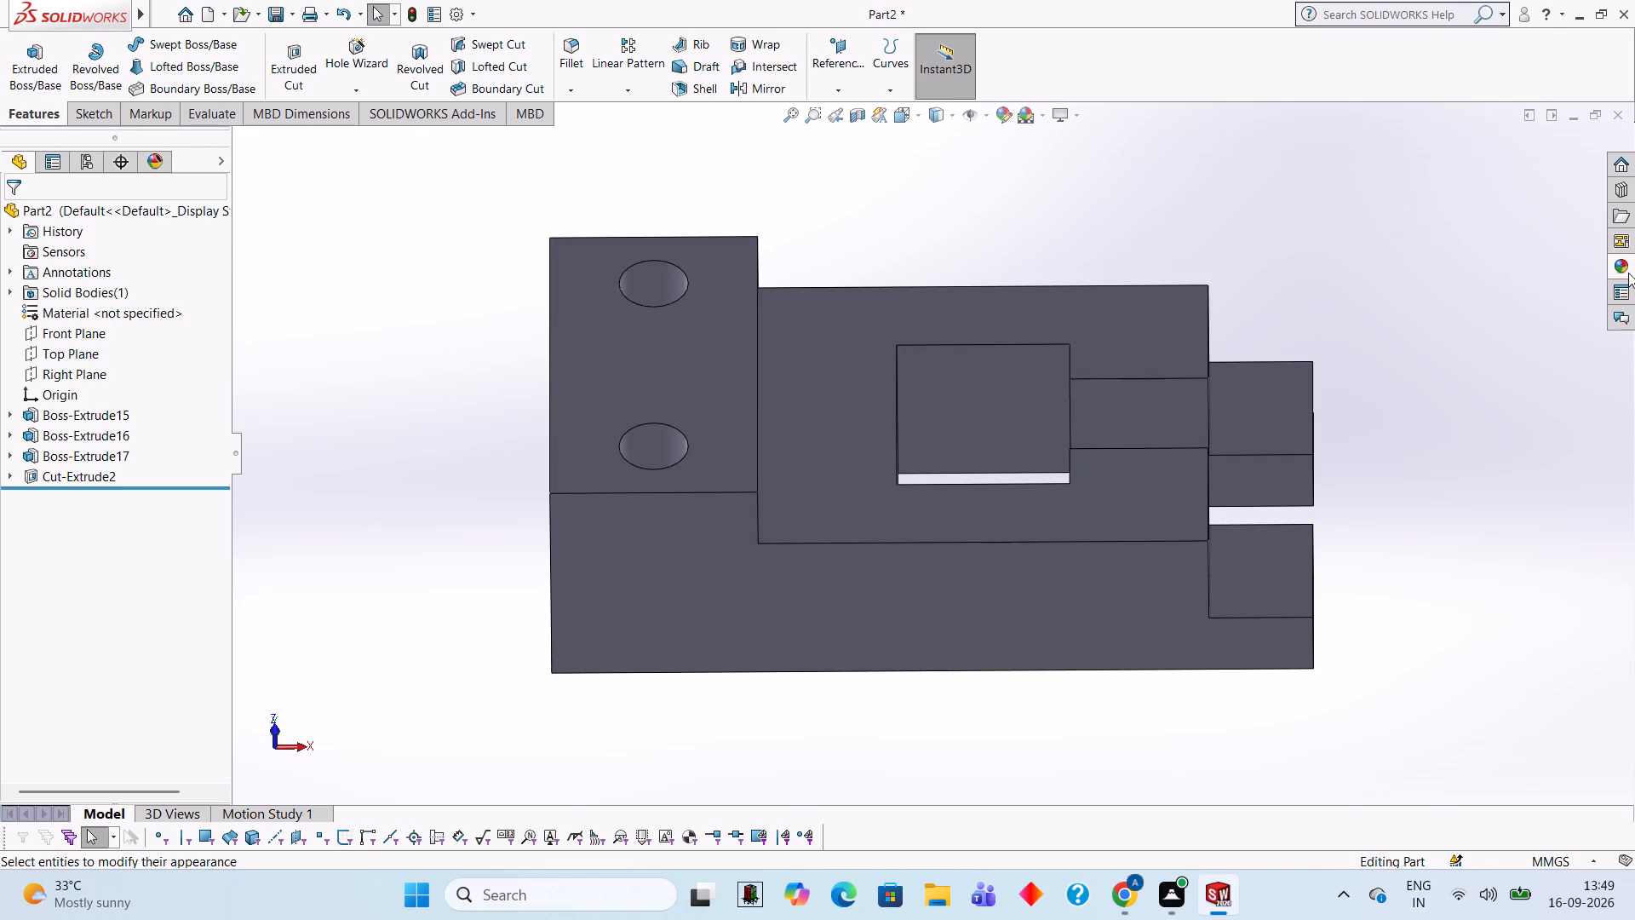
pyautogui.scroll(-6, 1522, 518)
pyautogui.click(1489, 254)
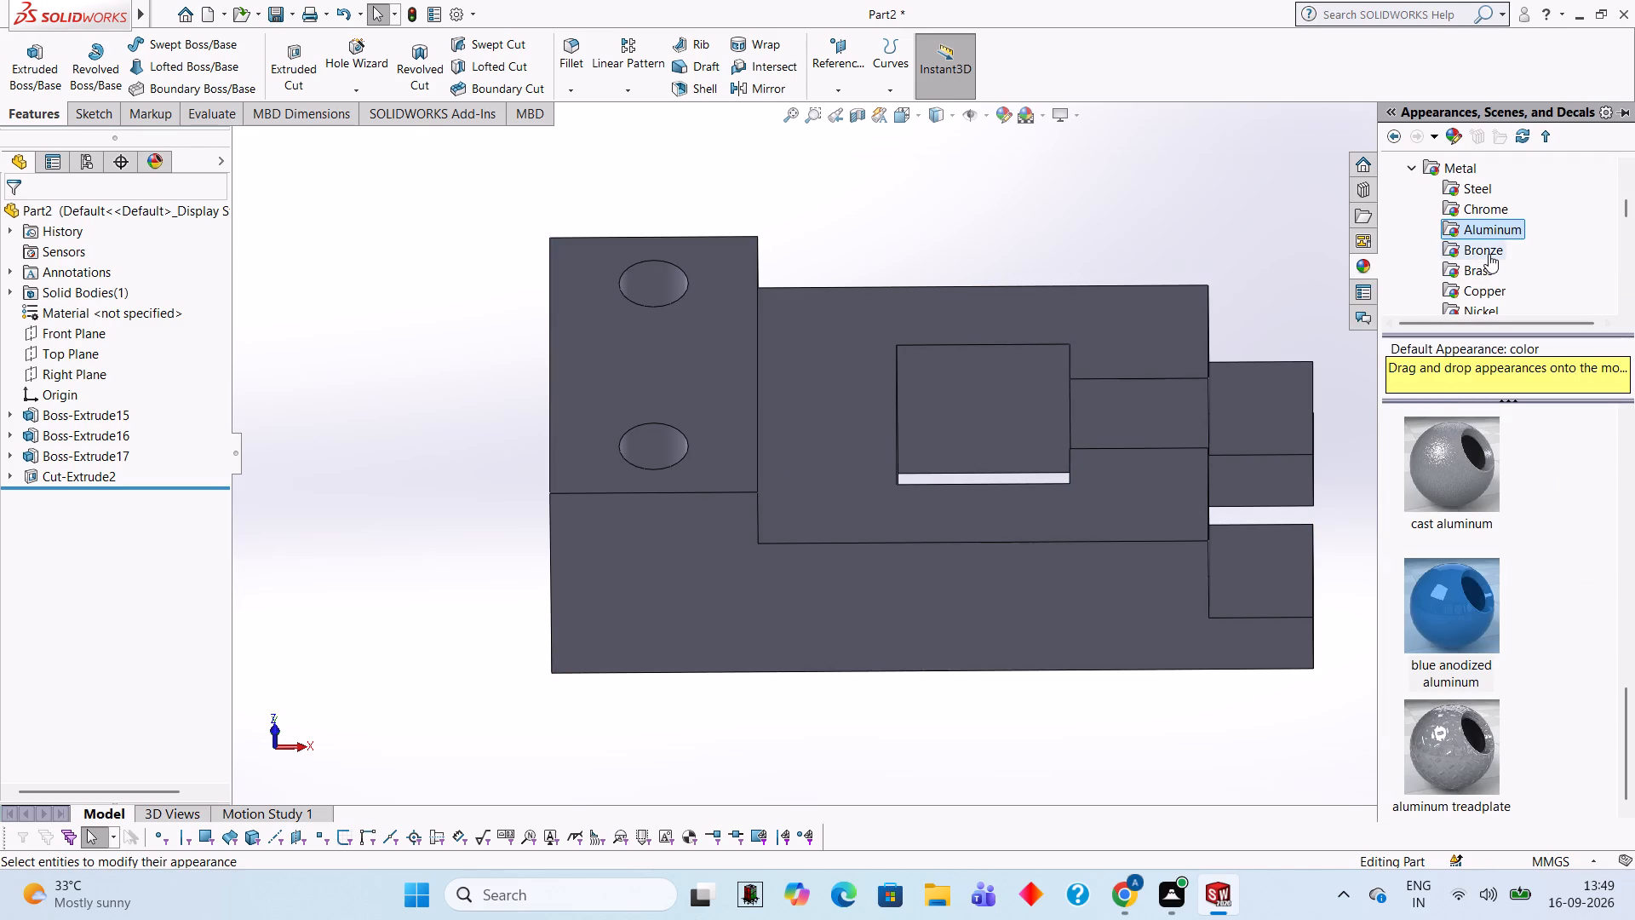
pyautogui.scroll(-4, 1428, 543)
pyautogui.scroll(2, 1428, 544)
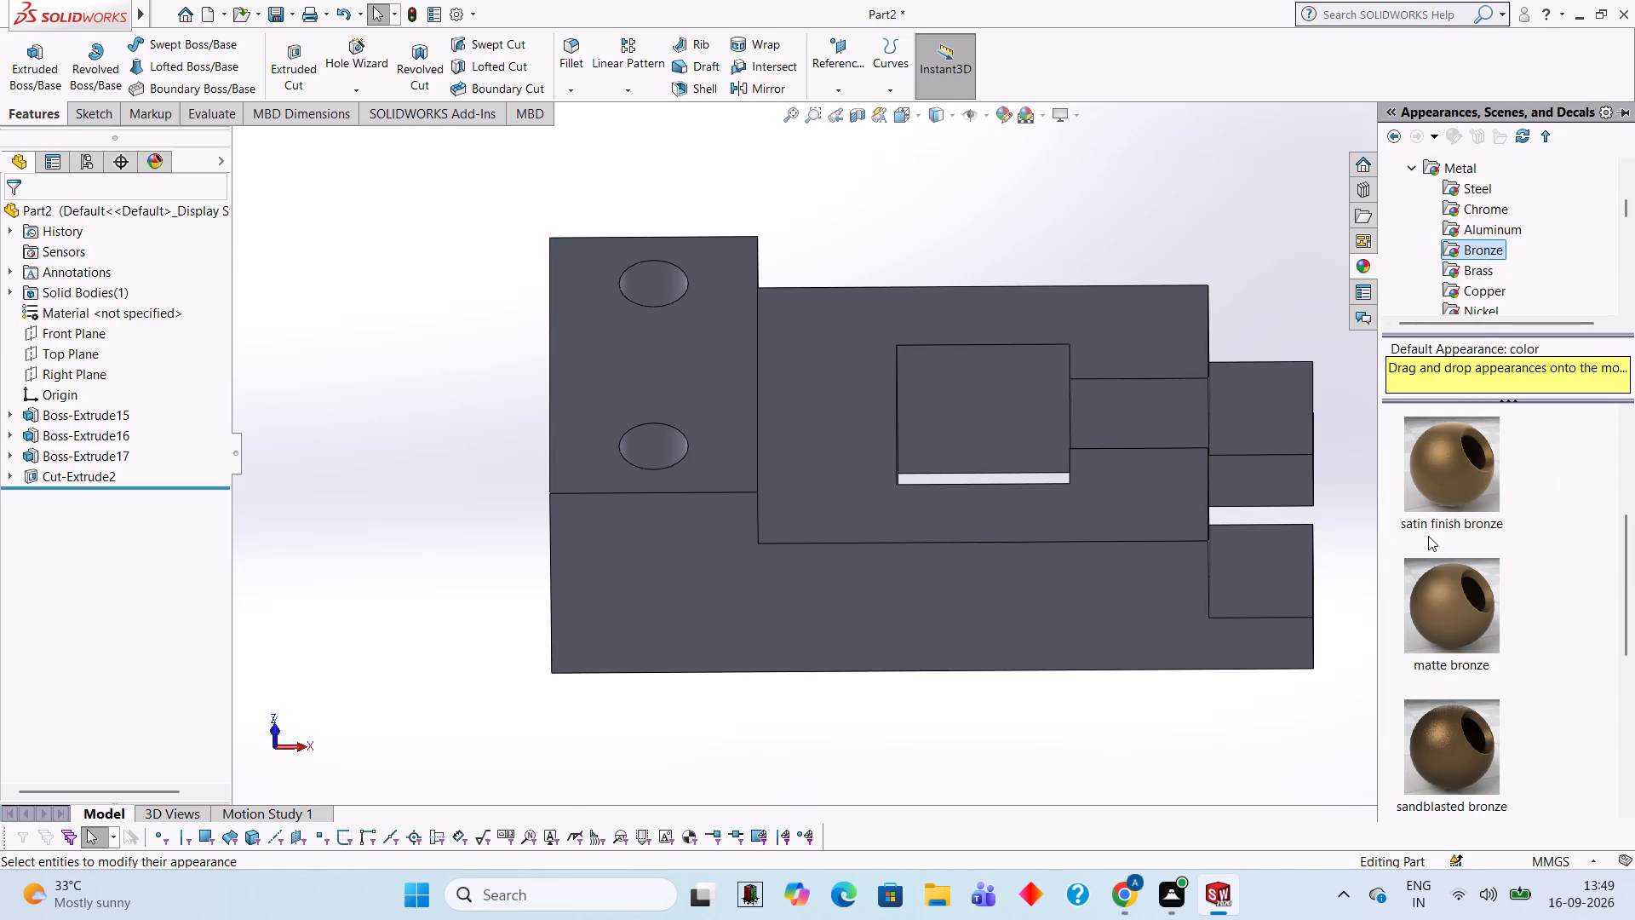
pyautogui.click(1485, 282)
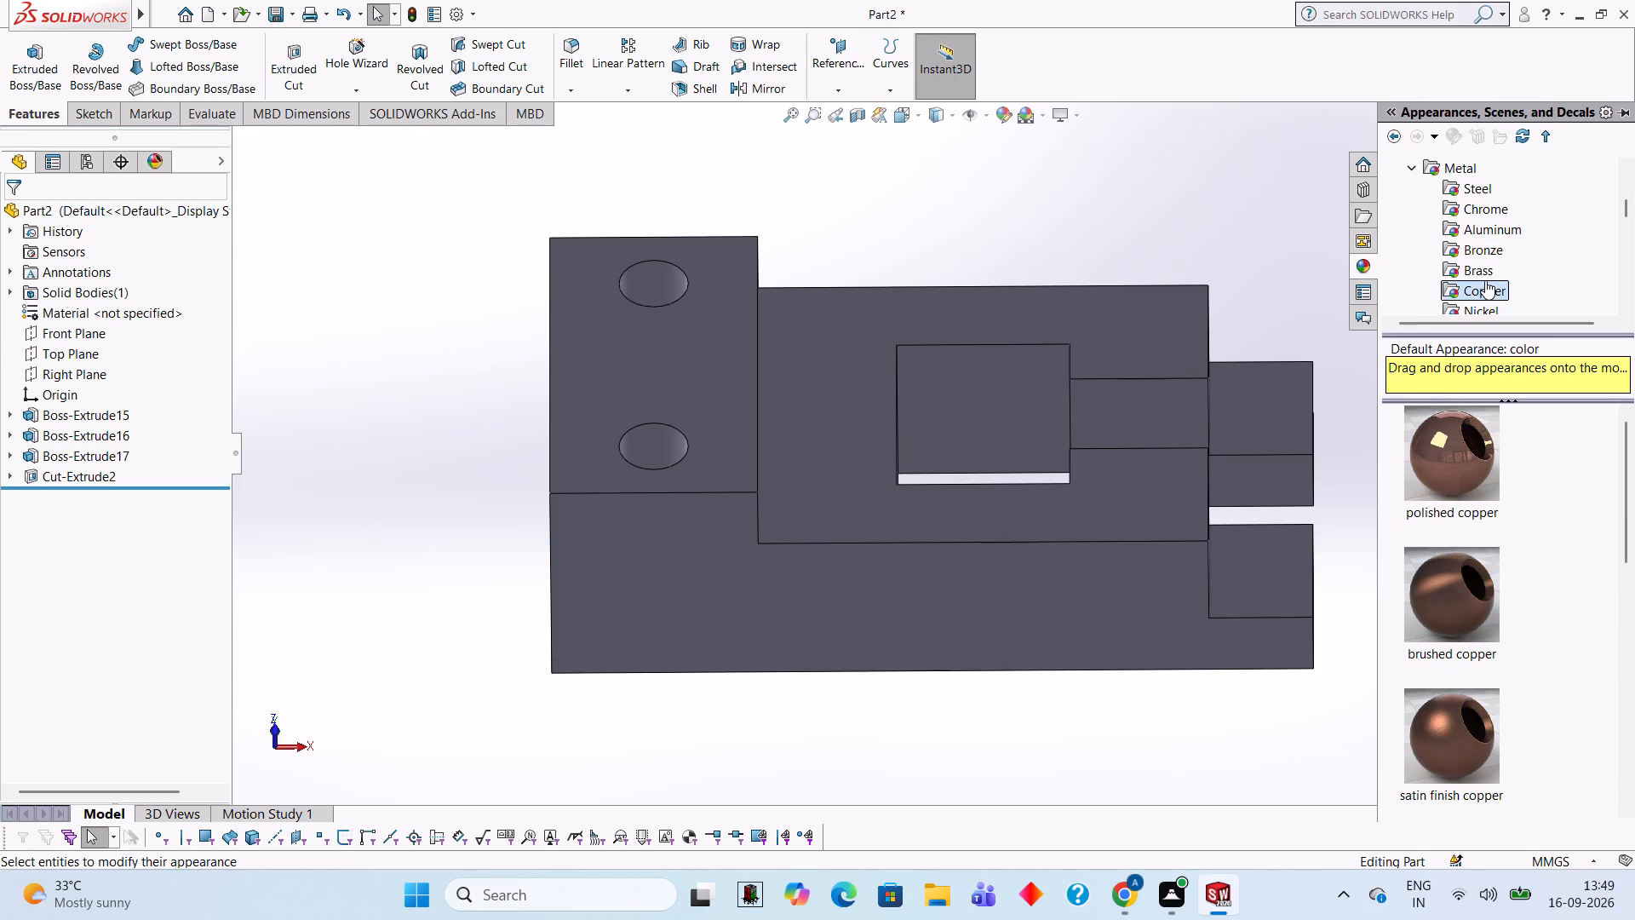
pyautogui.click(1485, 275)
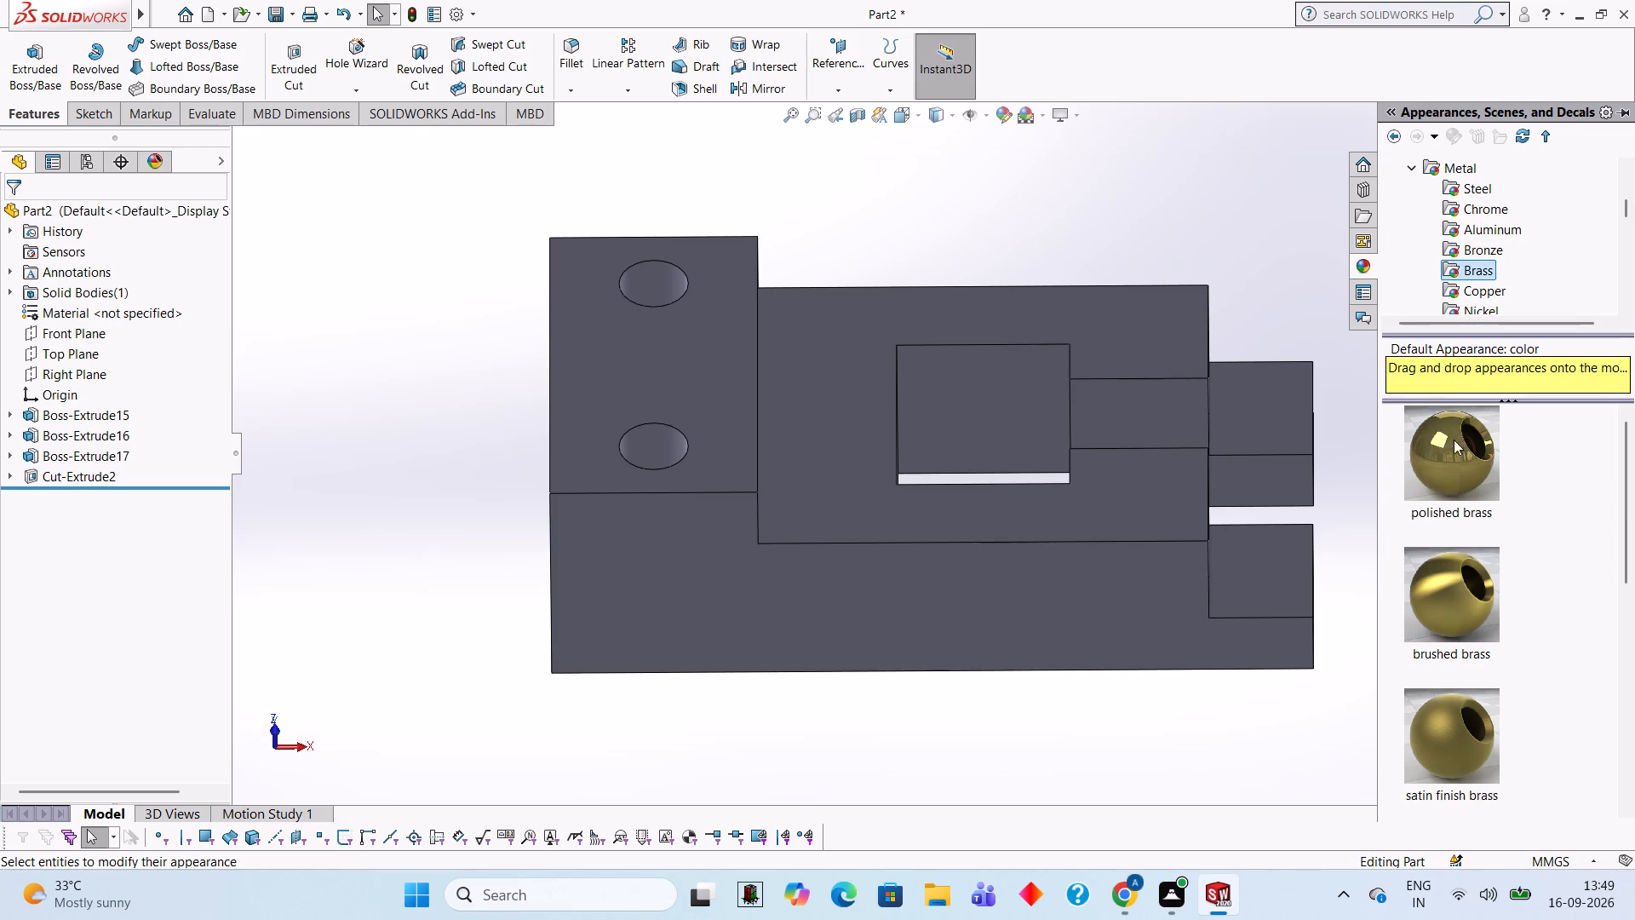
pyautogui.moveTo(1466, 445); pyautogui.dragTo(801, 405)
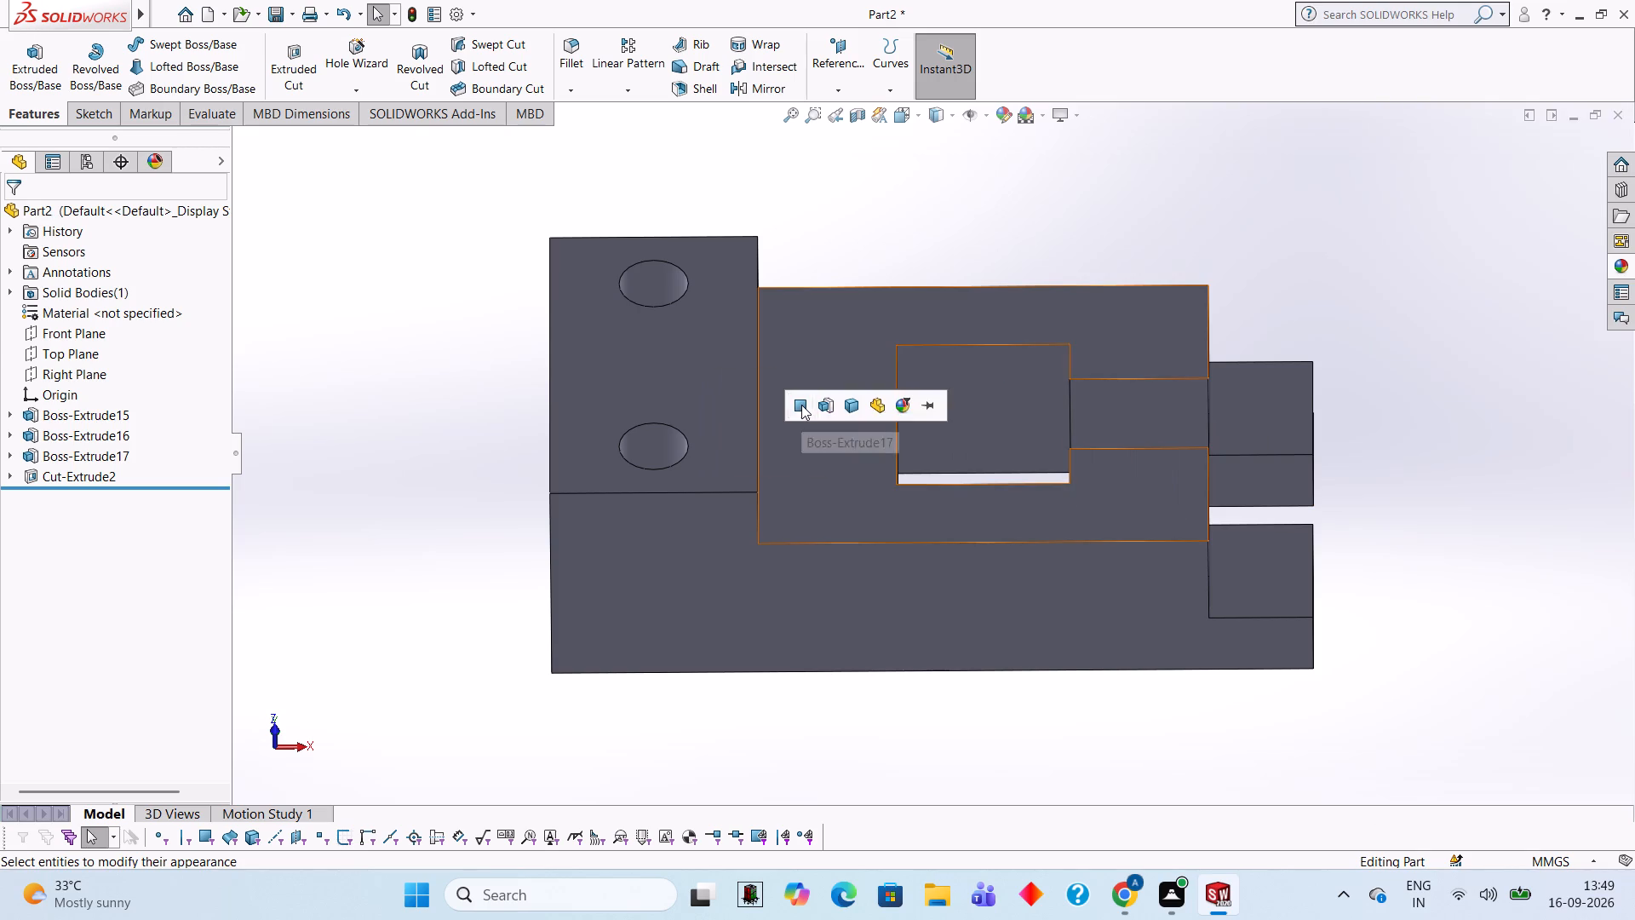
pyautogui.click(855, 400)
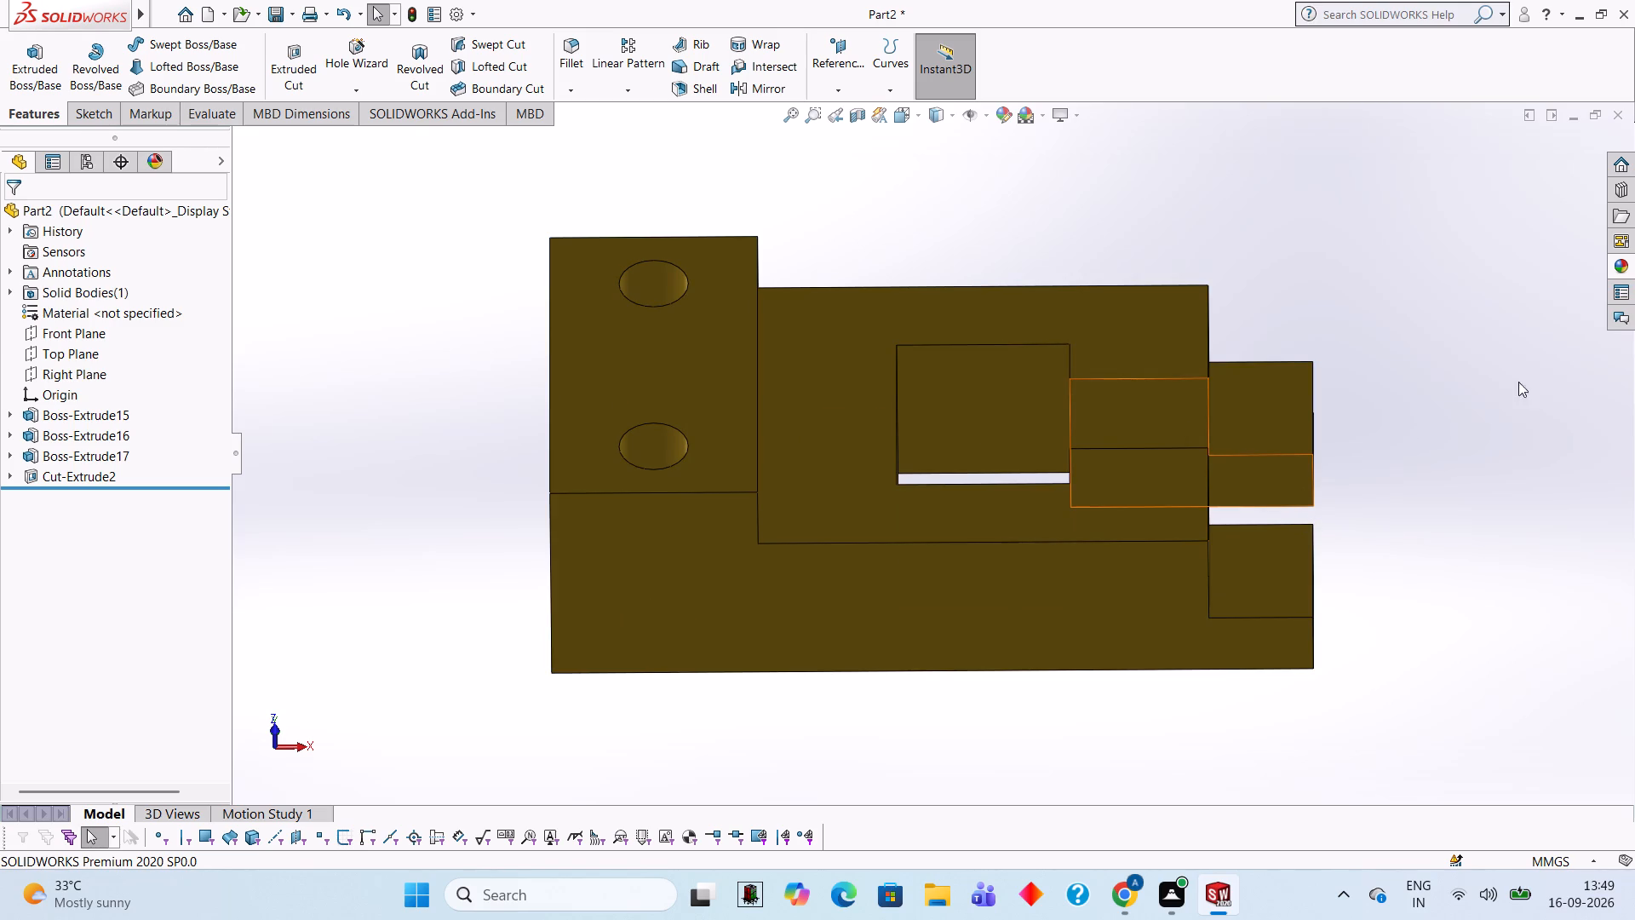
# Browse the remaining Brass and Copper finishes and apply the polished nickel appearance to the whole bracket body.
pyautogui.click(1620, 272)
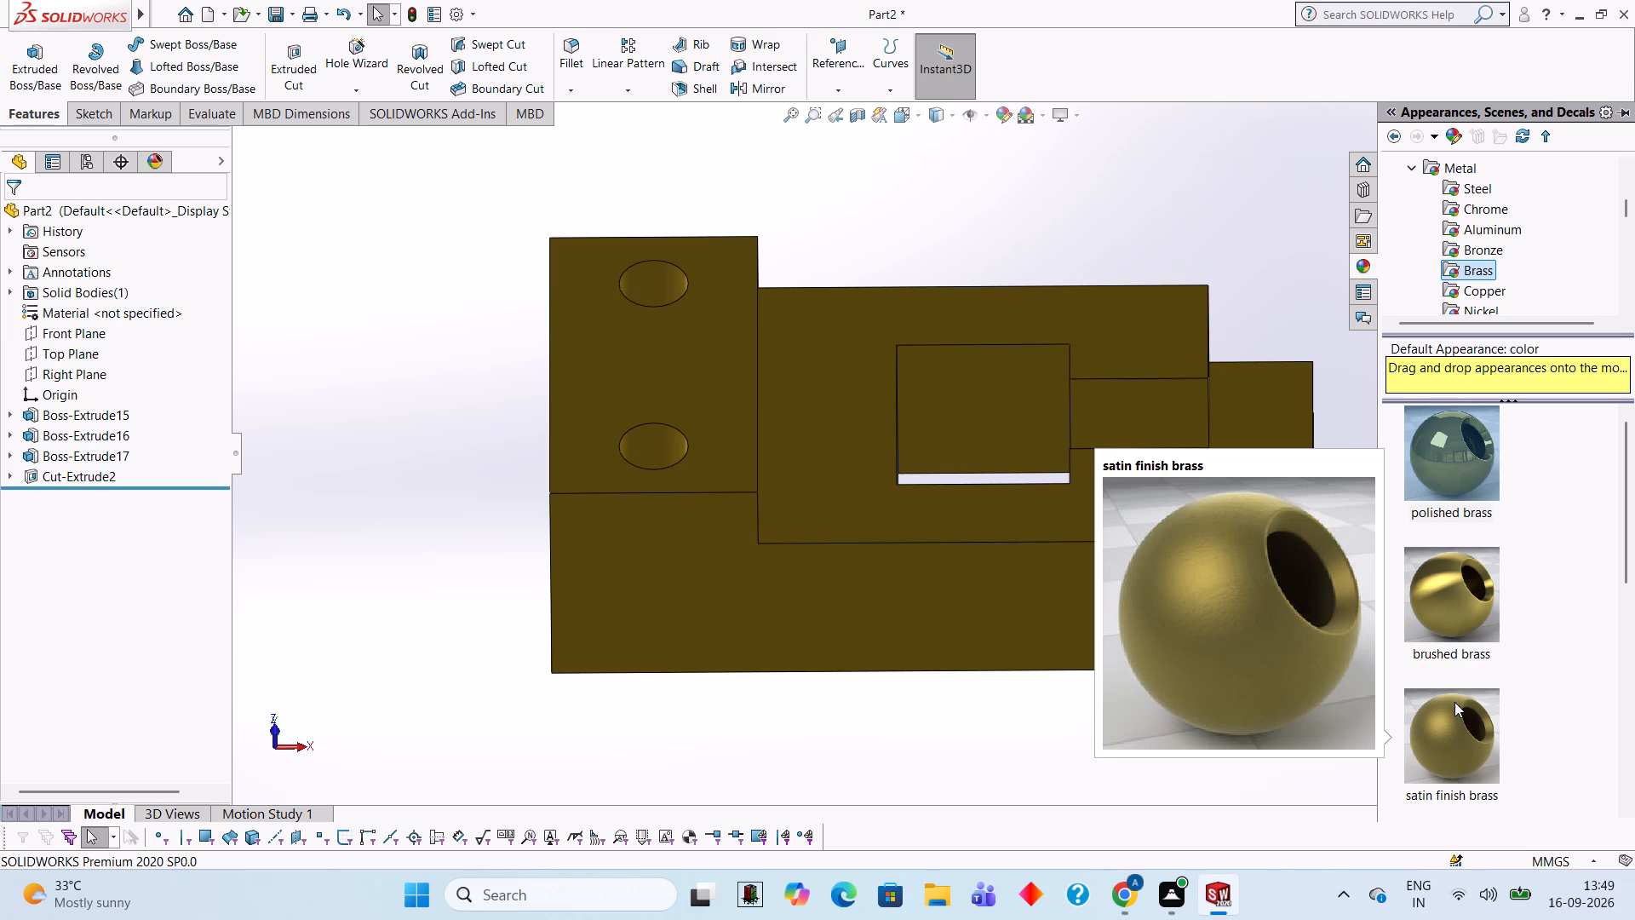
pyautogui.scroll(-3, 1473, 687)
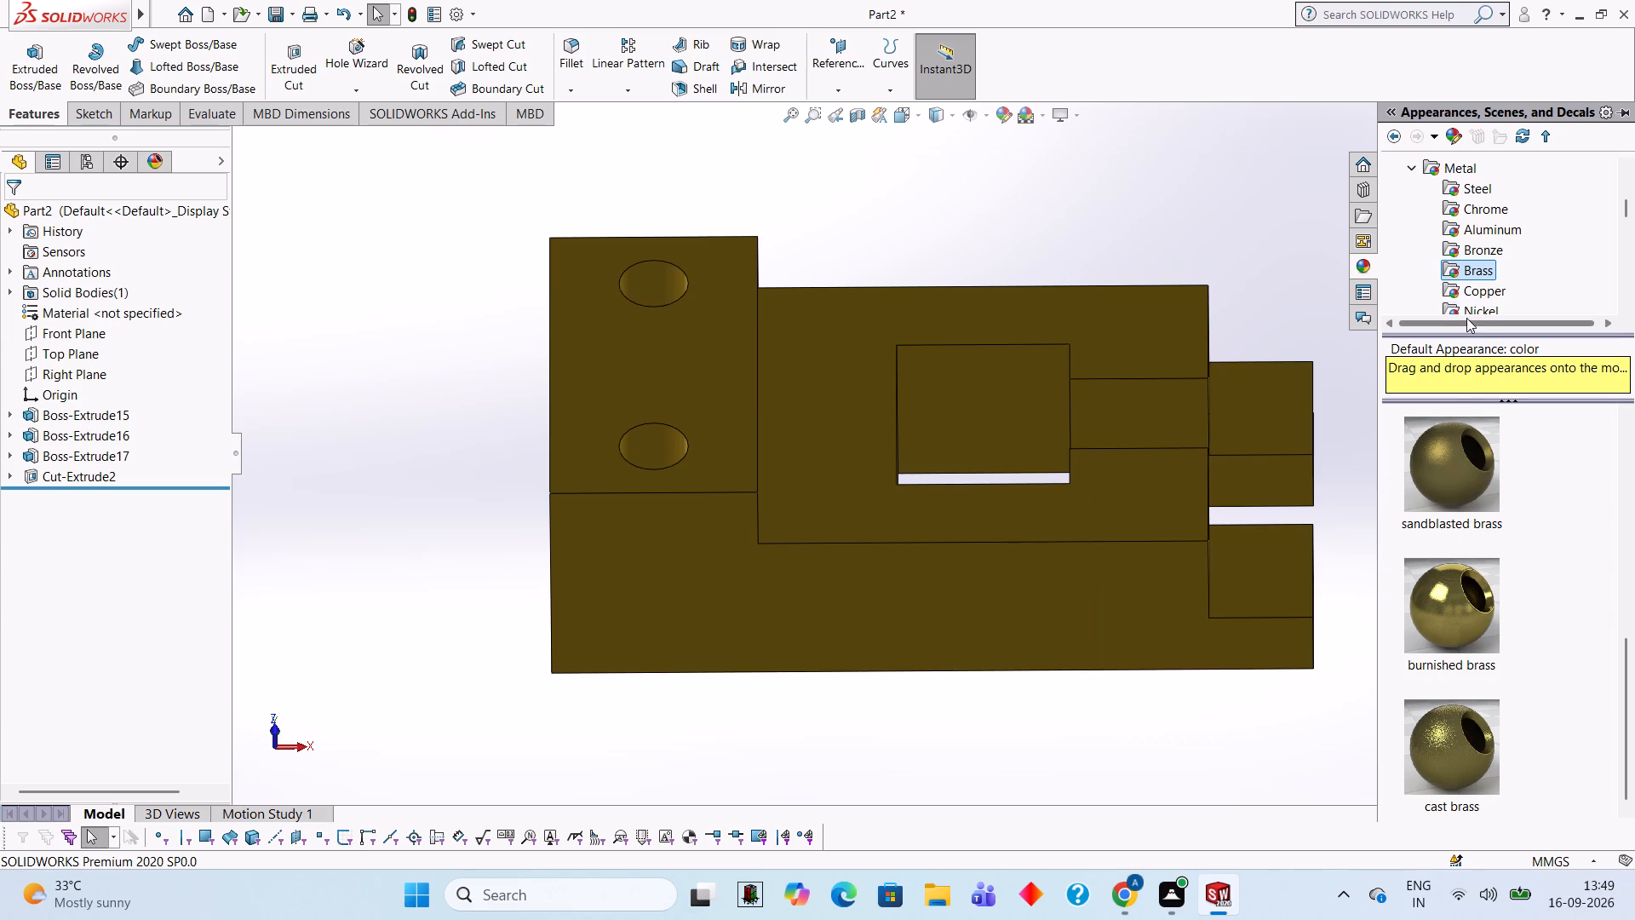
pyautogui.click(1477, 296)
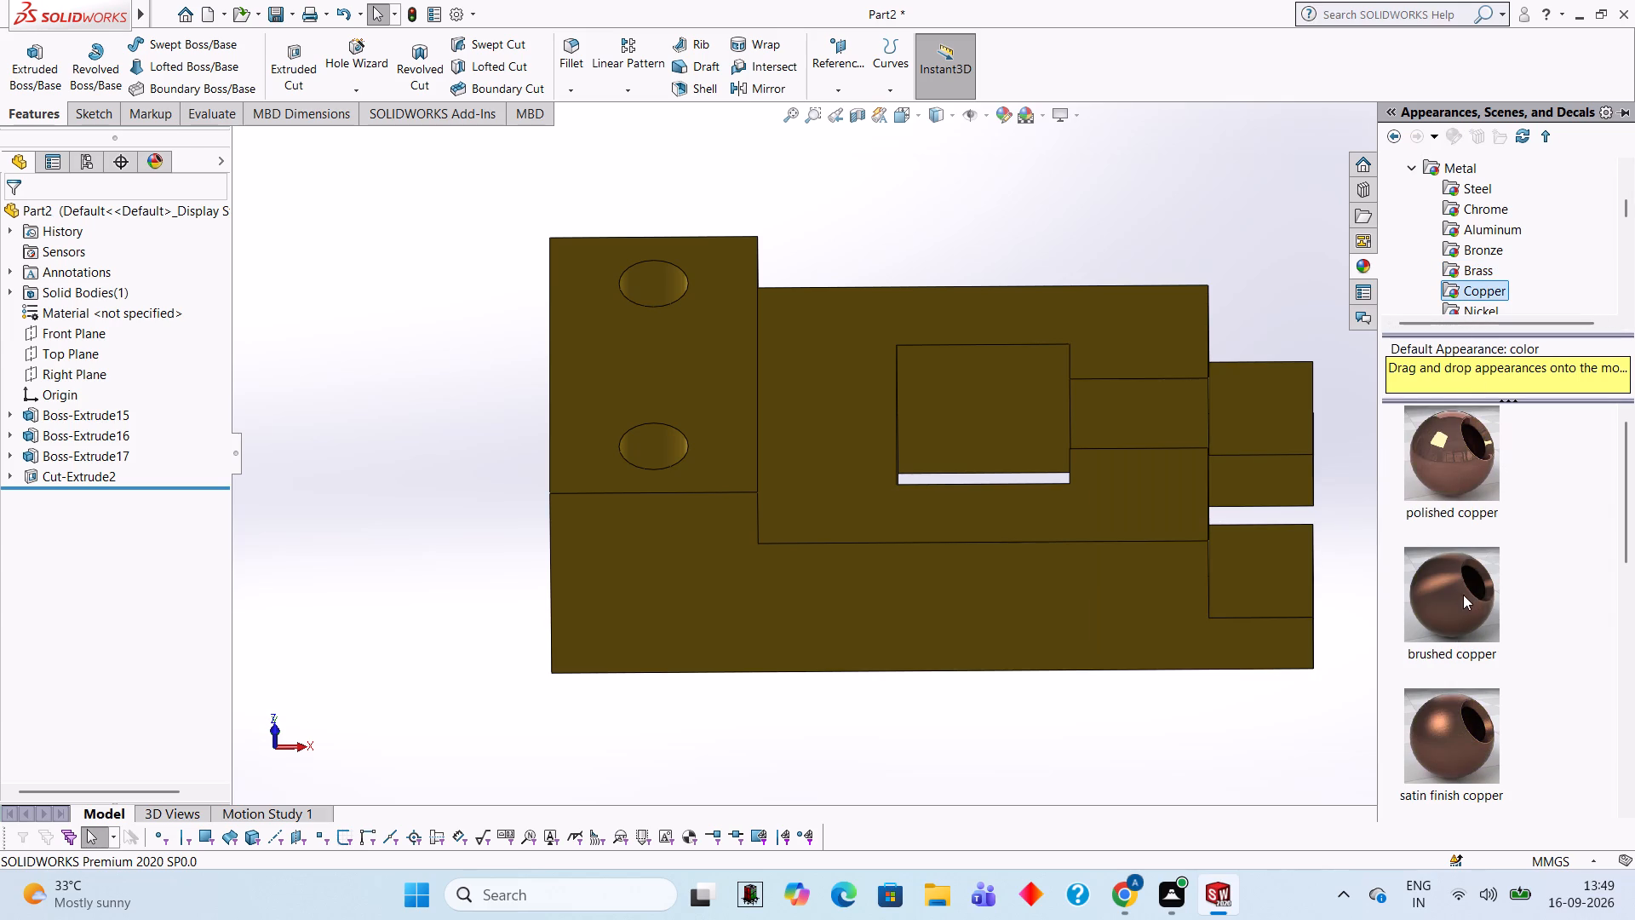
pyautogui.scroll(-8, 1464, 517)
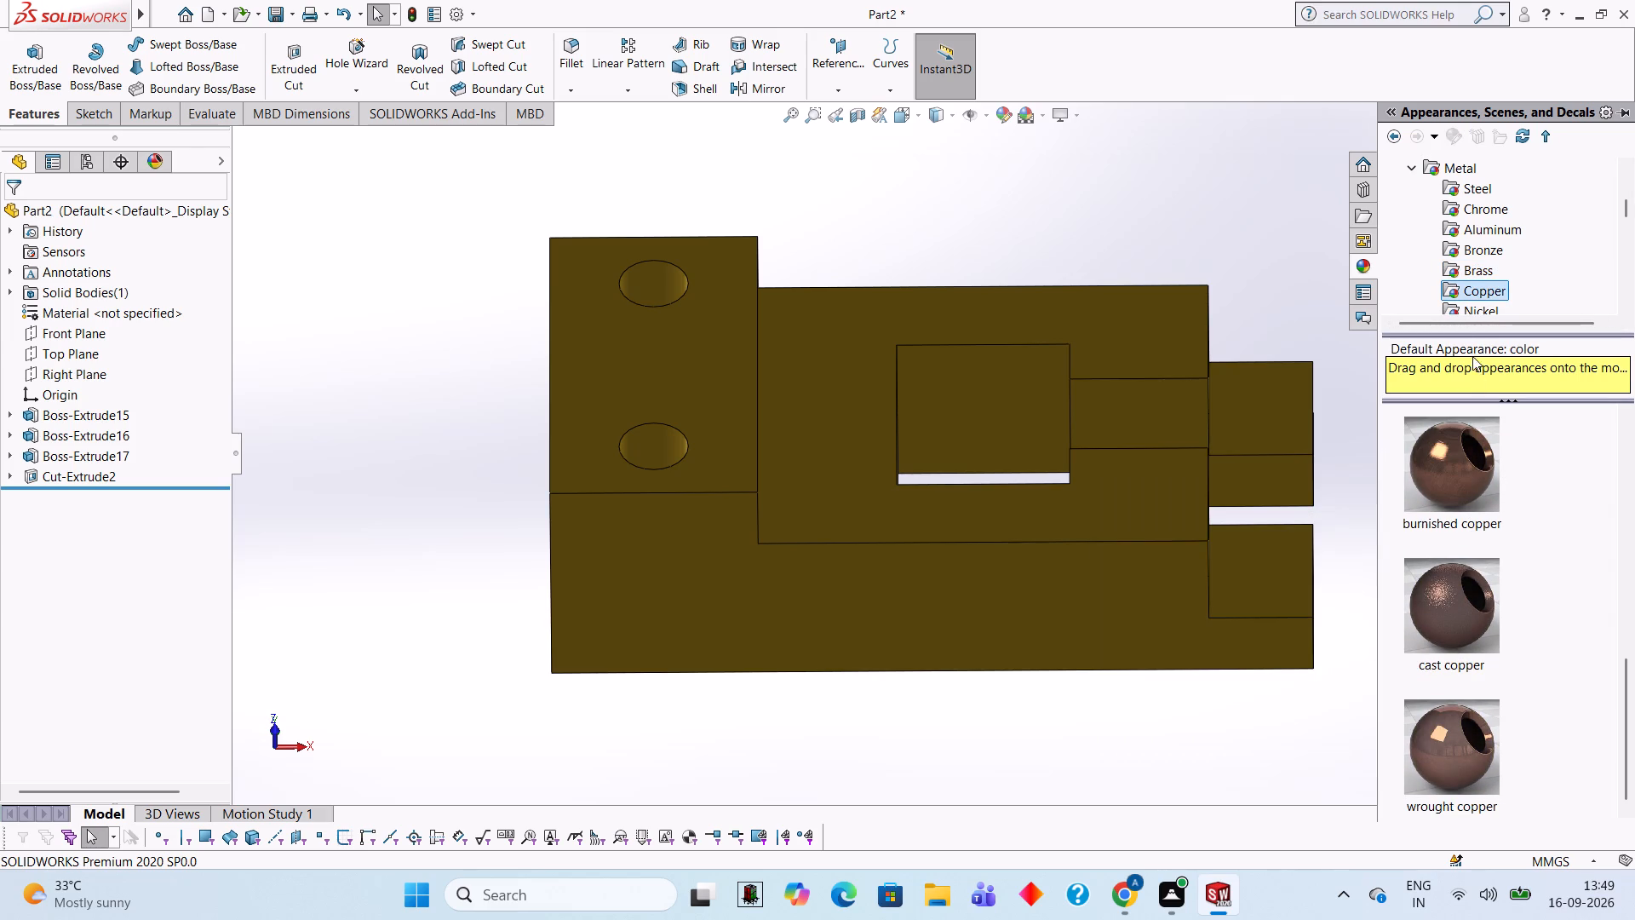
pyautogui.scroll(-1, 1480, 286)
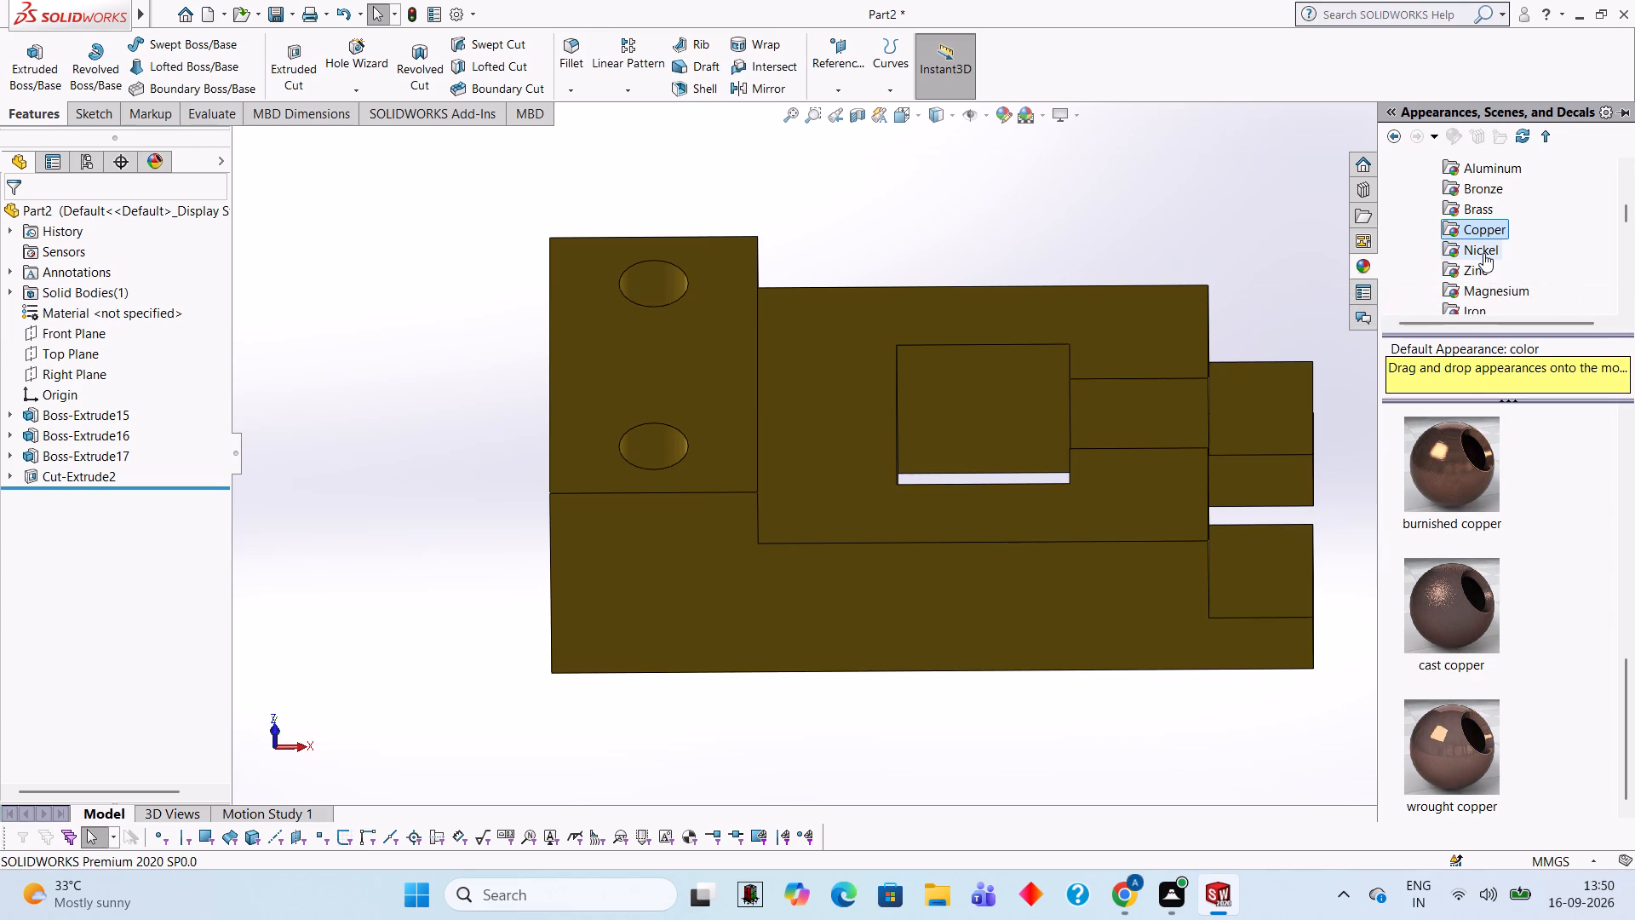
pyautogui.click(1483, 253)
pyautogui.moveTo(1483, 253); pyautogui.dragTo(1263, 314)
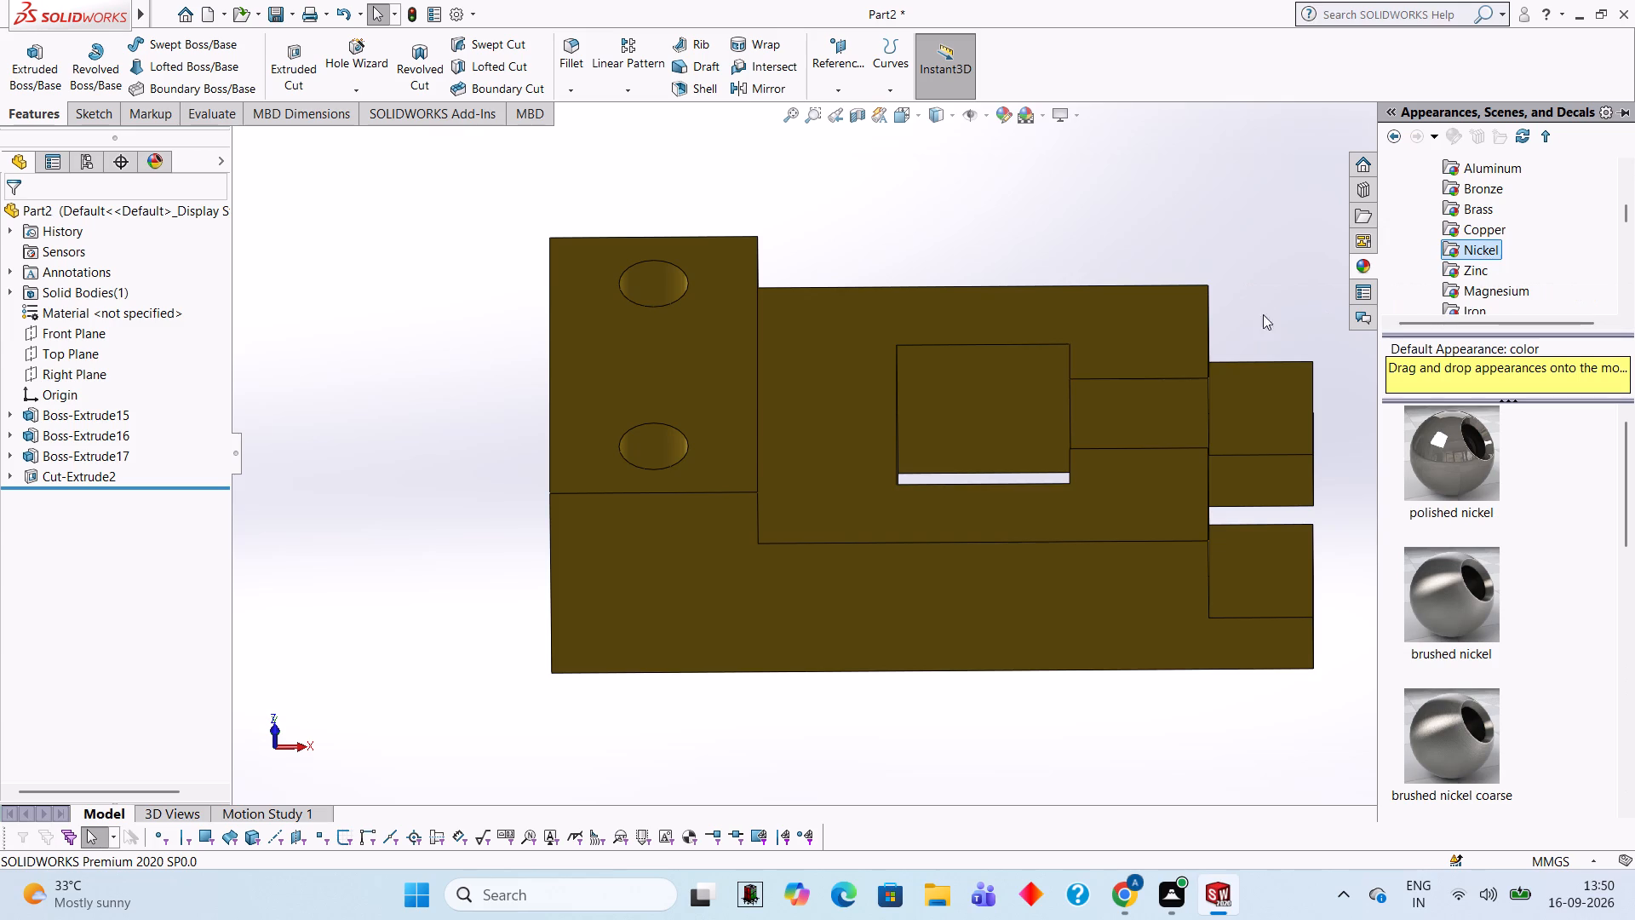
pyautogui.moveTo(1263, 314); pyautogui.dragTo(1122, 347)
pyautogui.moveTo(1473, 463); pyautogui.dragTo(1077, 465)
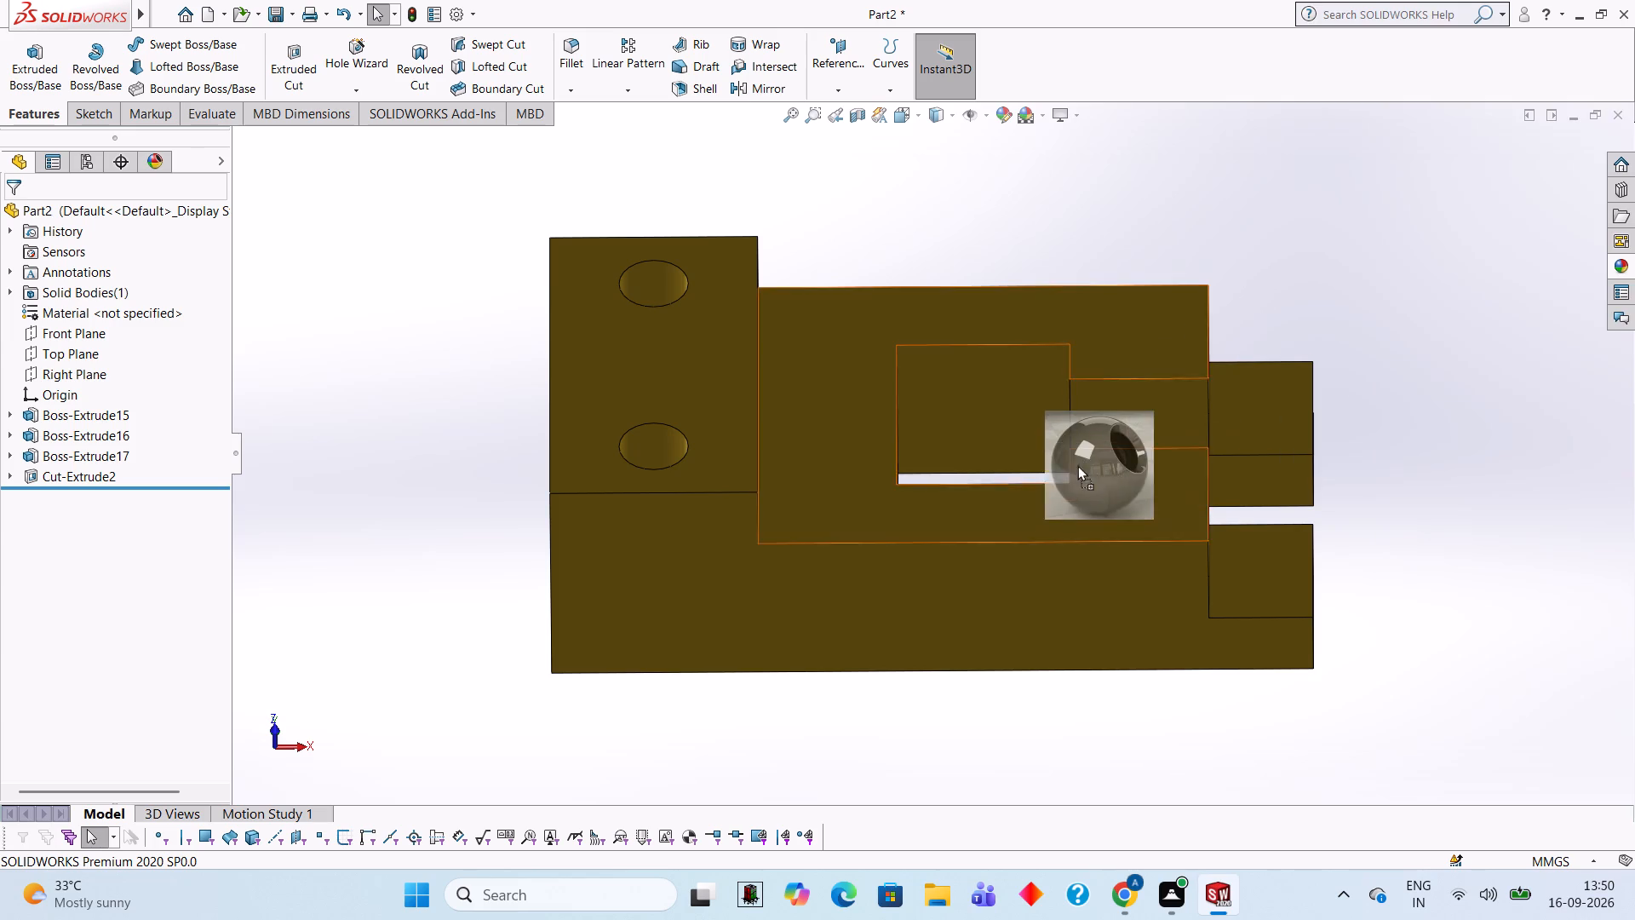
pyautogui.moveTo(1077, 465); pyautogui.dragTo(857, 443)
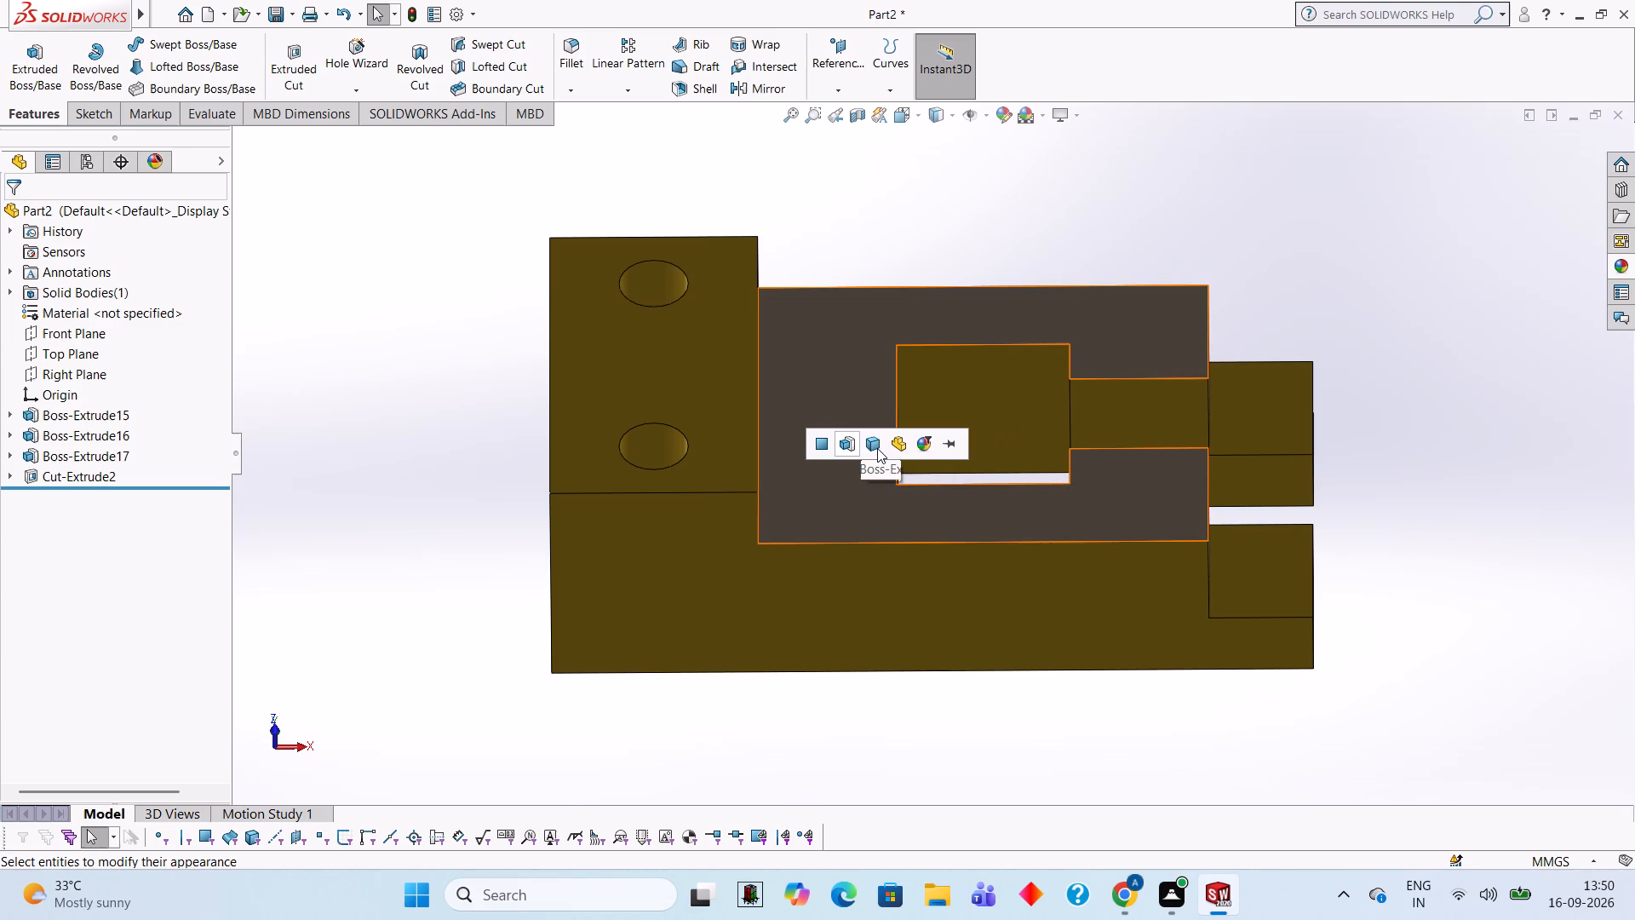
pyautogui.click(877, 448)
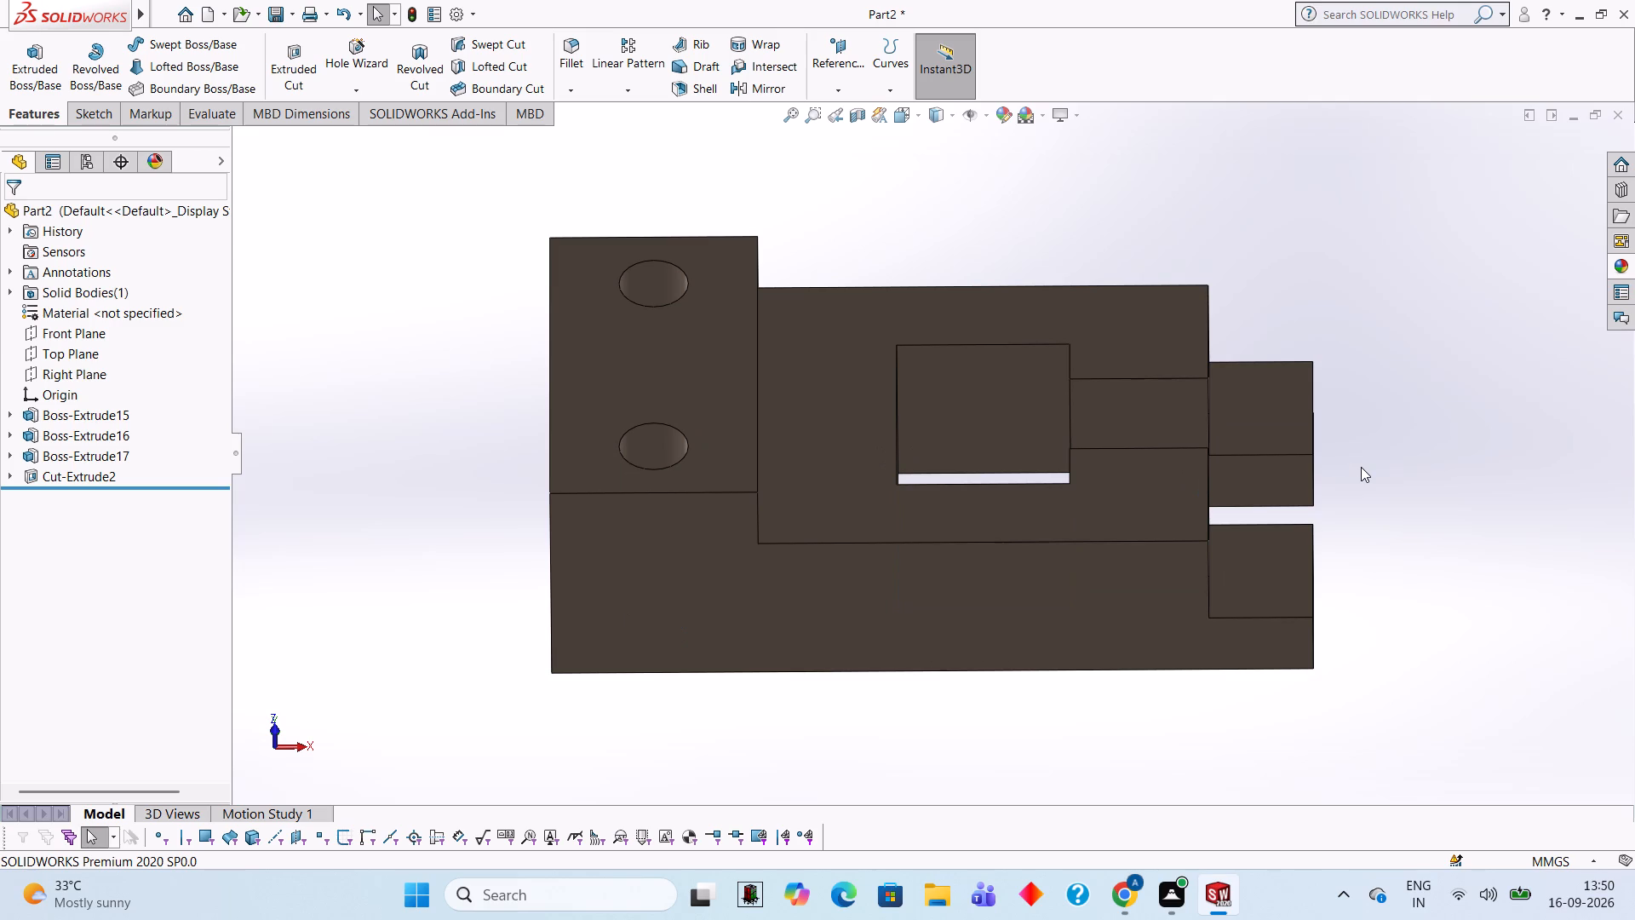
# Apply the Solid category's Yellow appearance to the cut feature that forms the two 10 mm holes.
pyautogui.click(1616, 266)
pyautogui.scroll(-1, 1467, 525)
pyautogui.scroll(-1, 1474, 382)
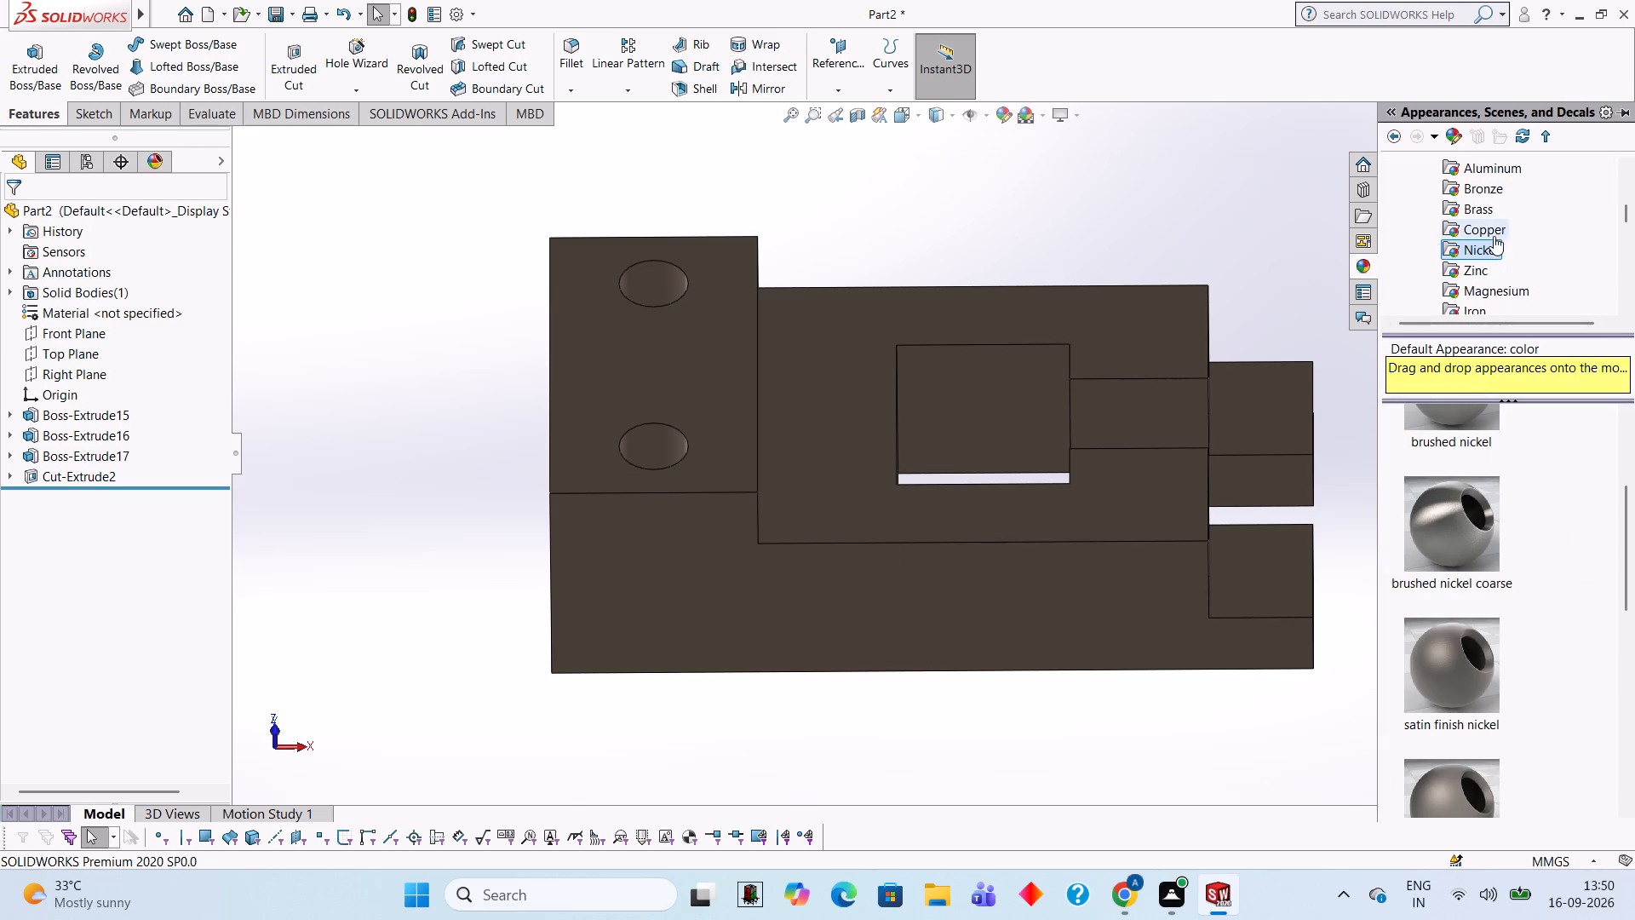
pyautogui.scroll(-2, 1494, 277)
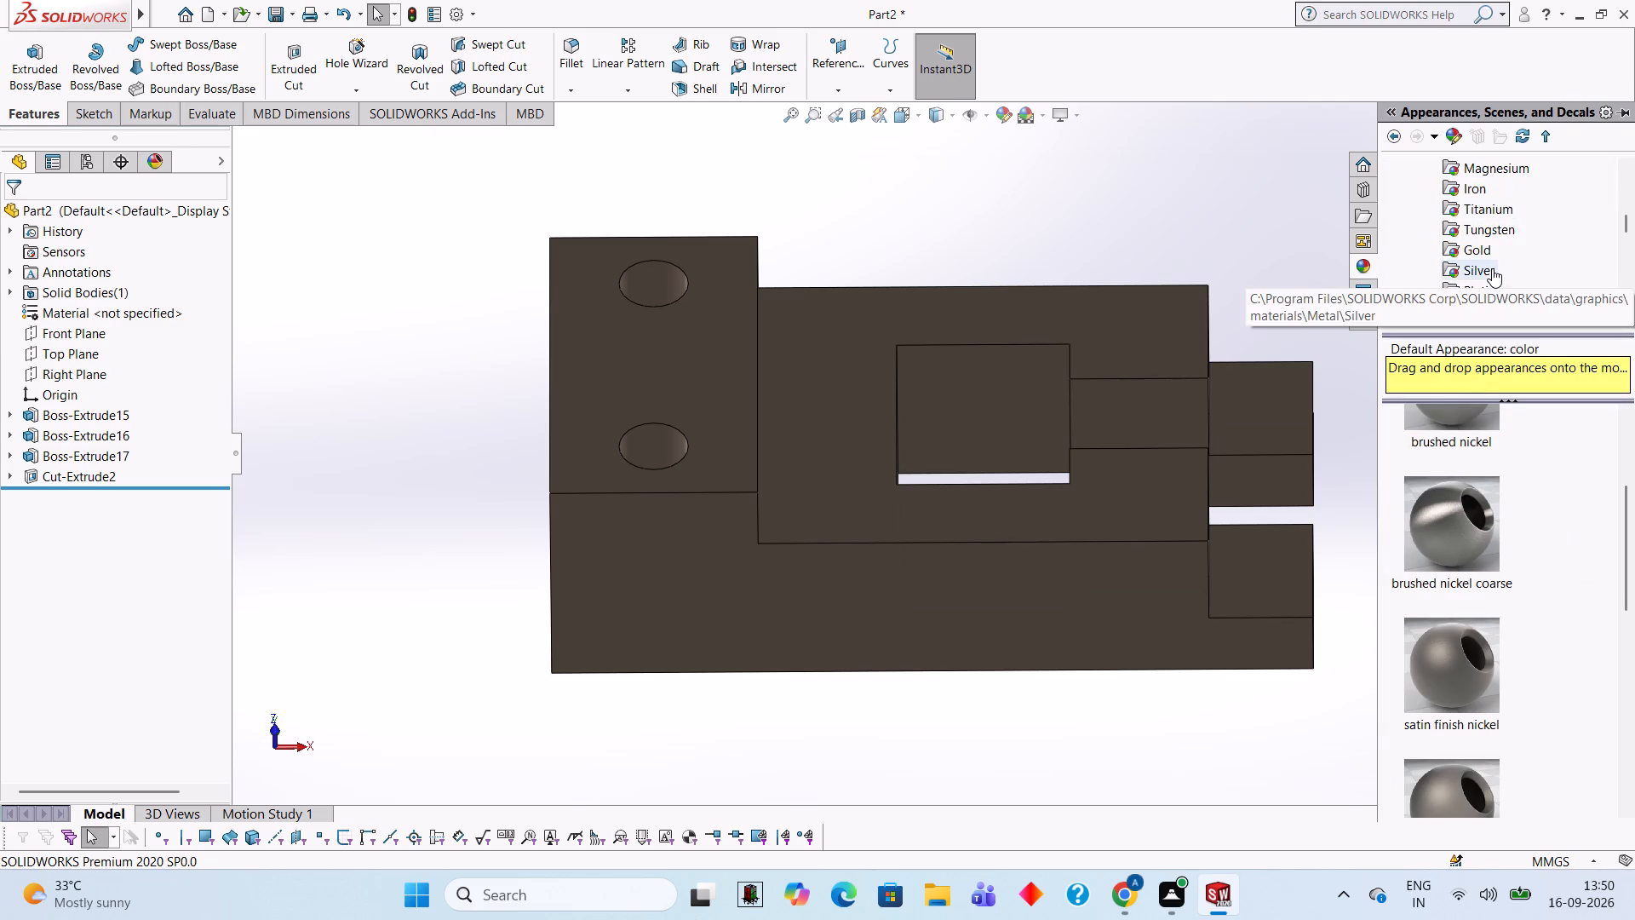
pyautogui.scroll(1, 1493, 210)
pyautogui.scroll(-3, 1493, 210)
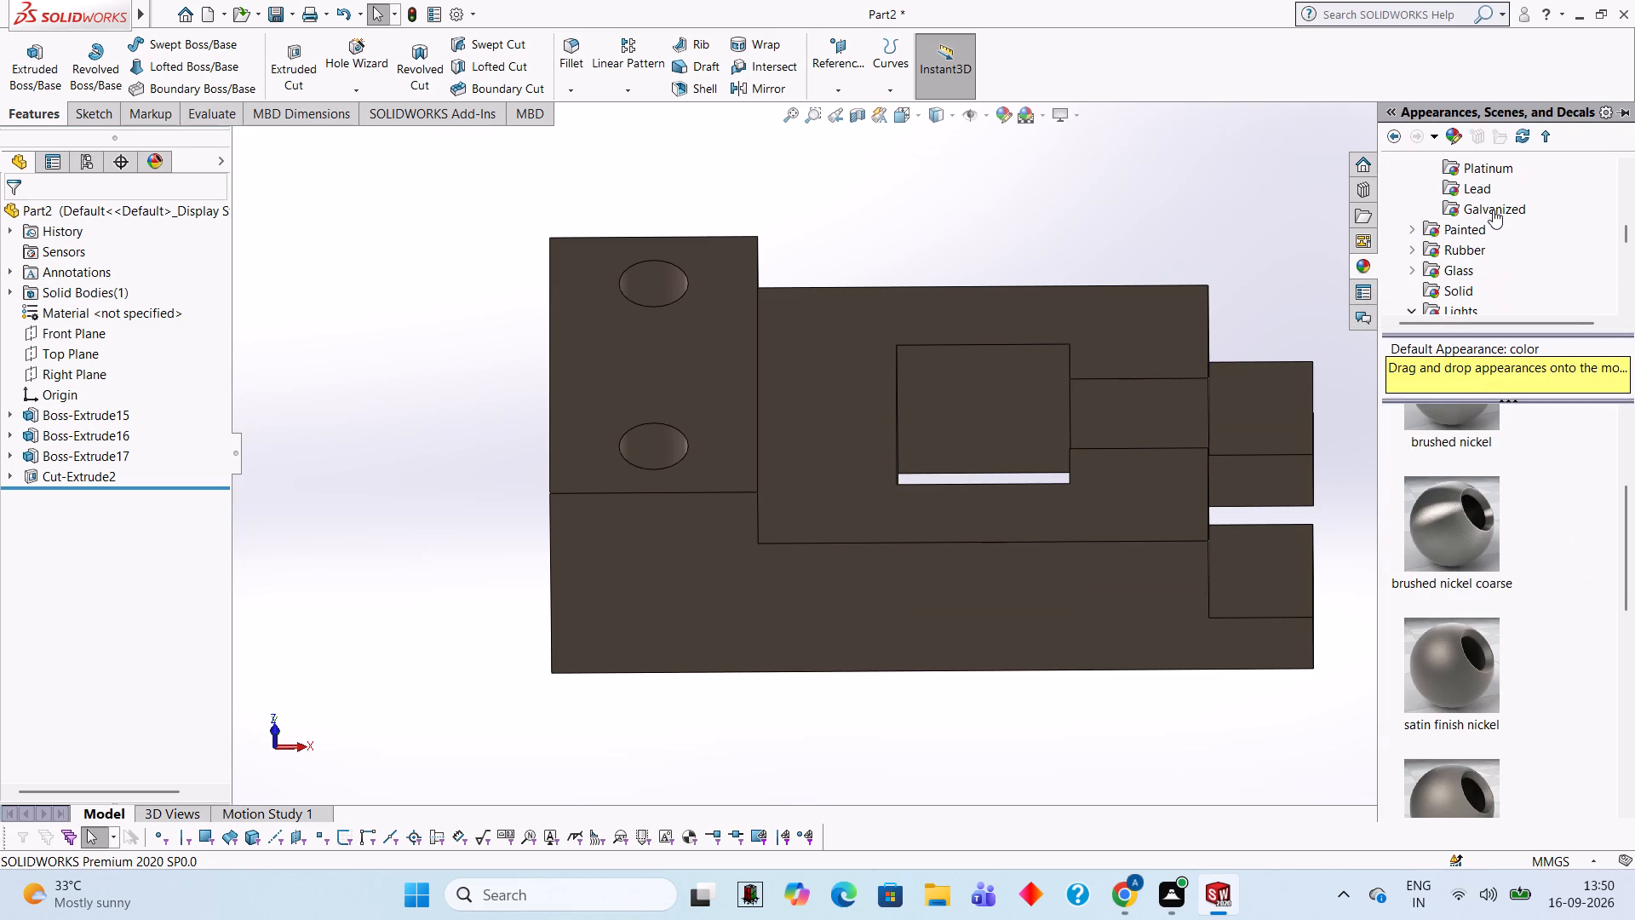
pyautogui.click(1470, 293)
pyautogui.scroll(-2, 1507, 586)
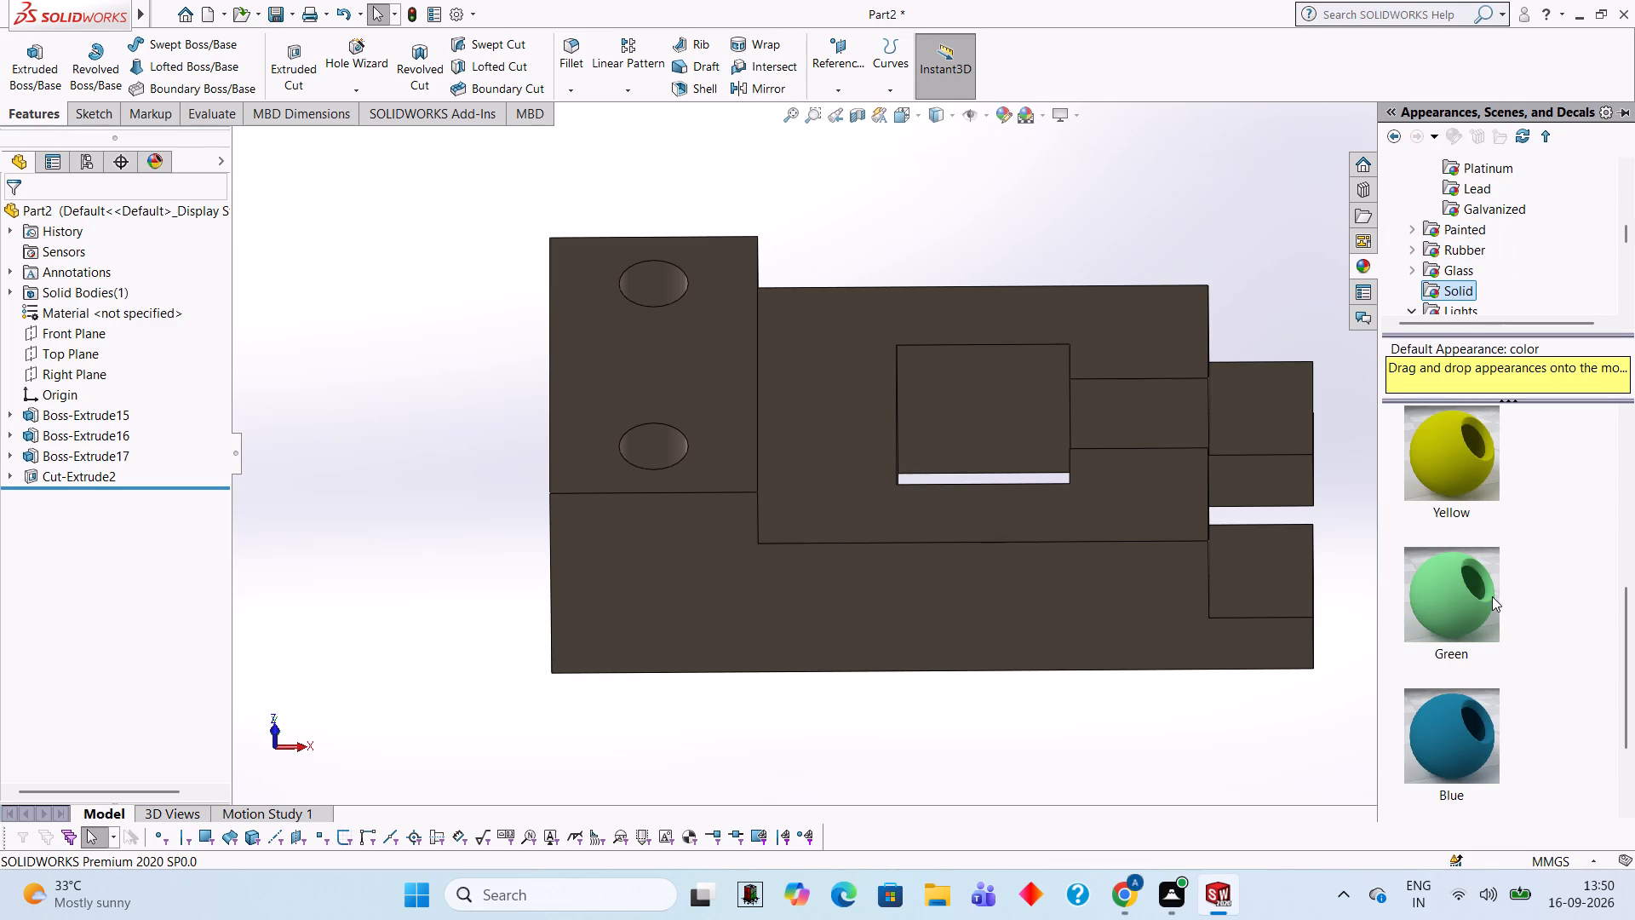
pyautogui.moveTo(1454, 469); pyautogui.dragTo(673, 446)
pyautogui.doubleClick(671, 451)
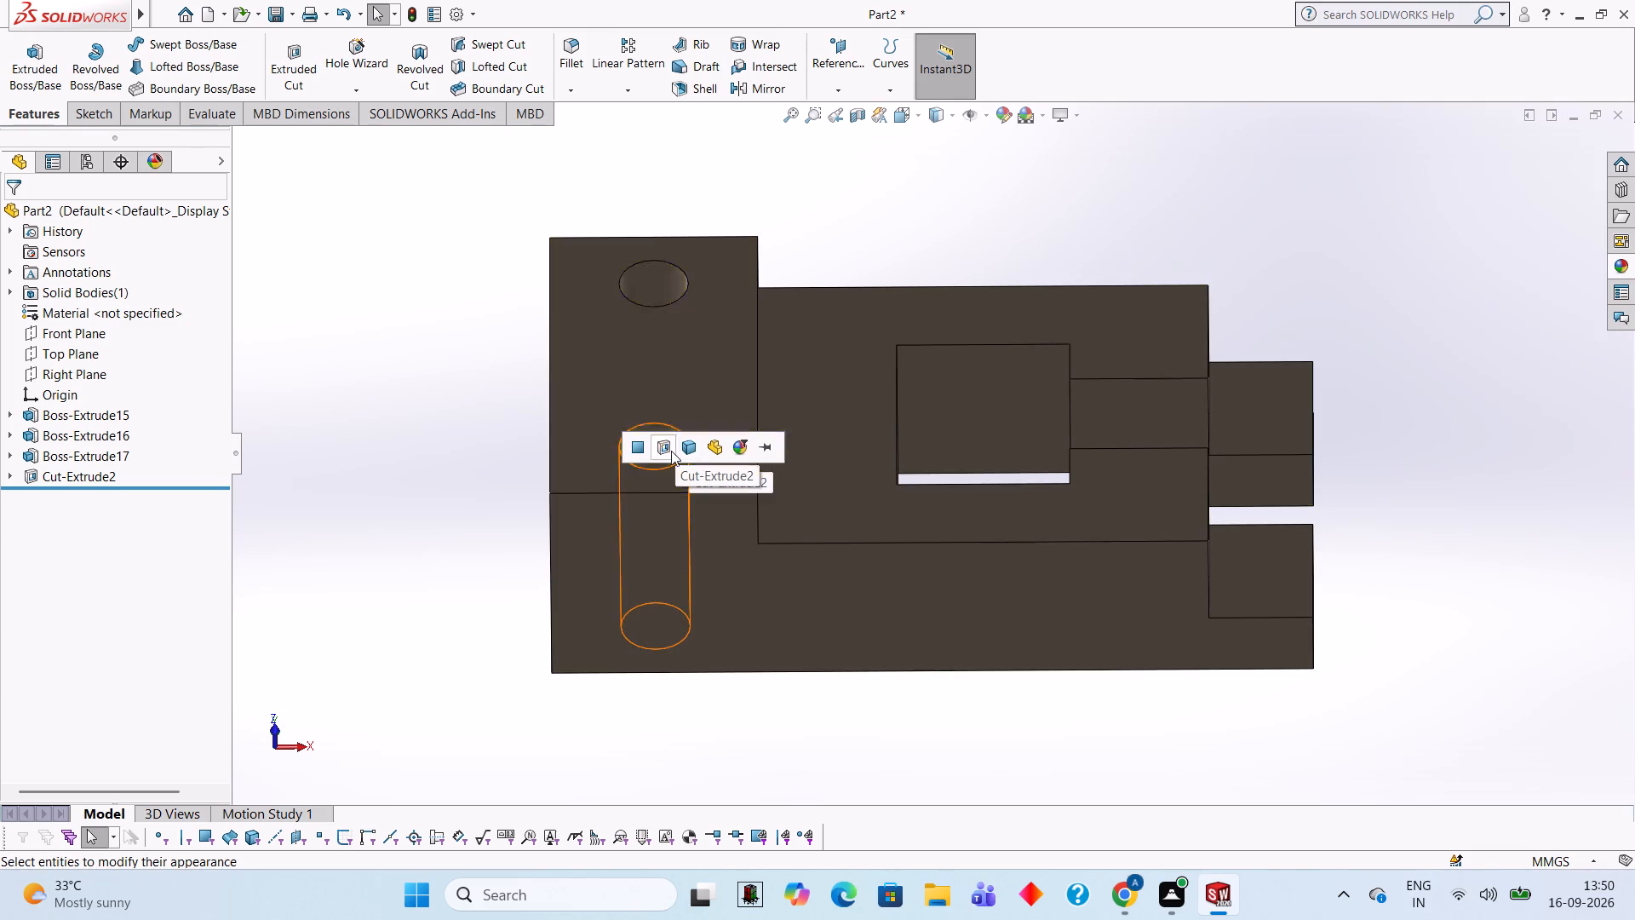
pyautogui.press('Escape')
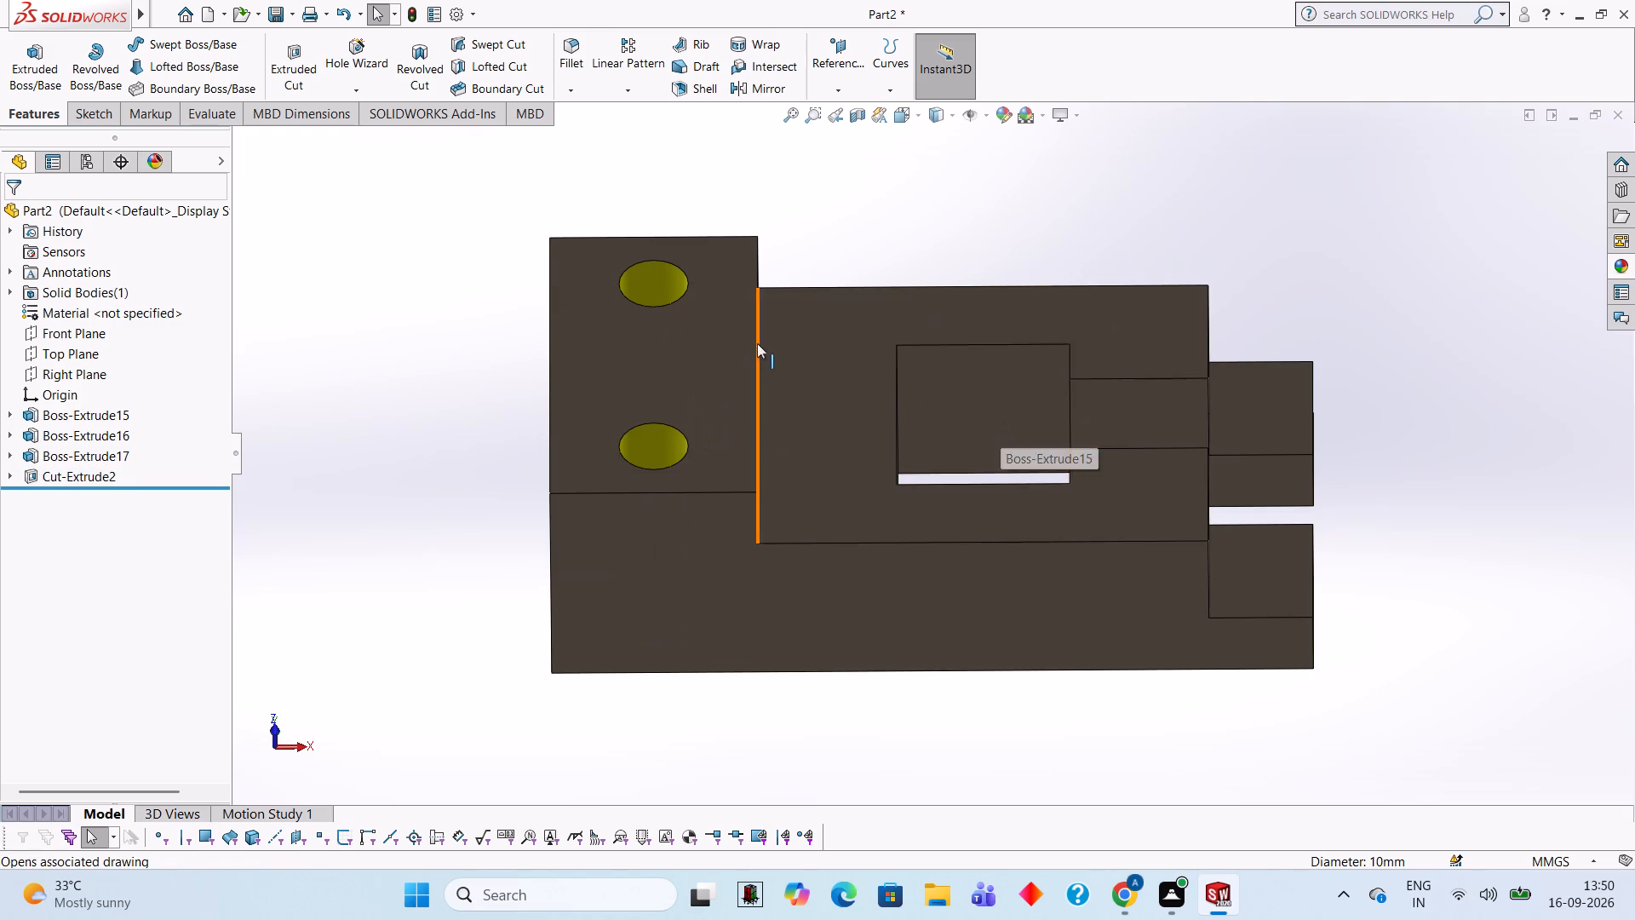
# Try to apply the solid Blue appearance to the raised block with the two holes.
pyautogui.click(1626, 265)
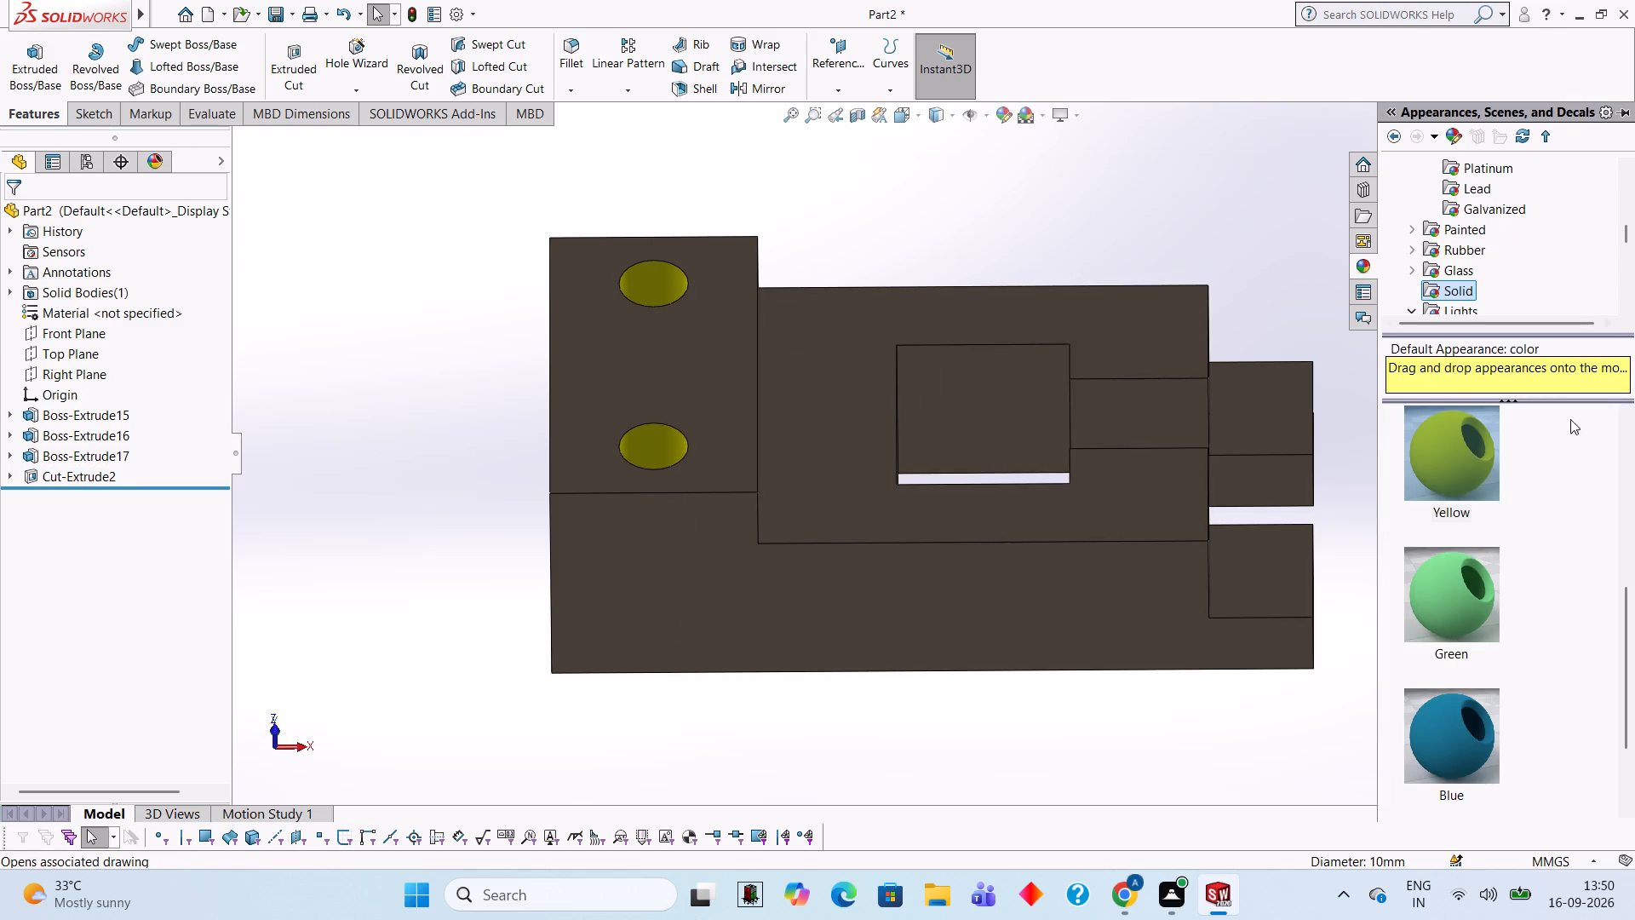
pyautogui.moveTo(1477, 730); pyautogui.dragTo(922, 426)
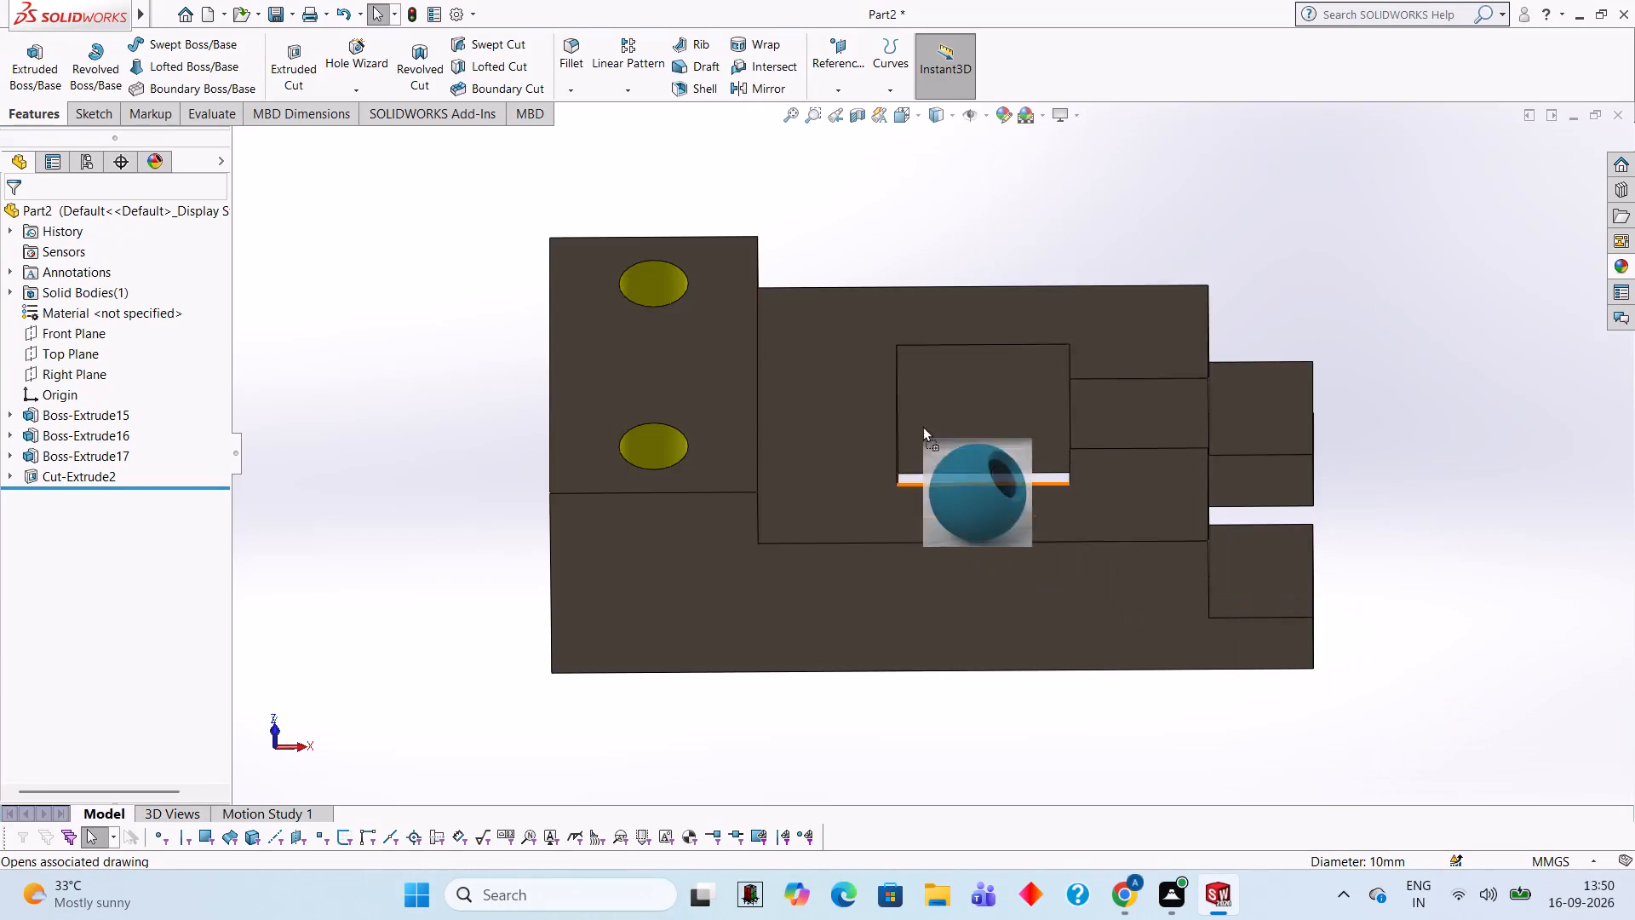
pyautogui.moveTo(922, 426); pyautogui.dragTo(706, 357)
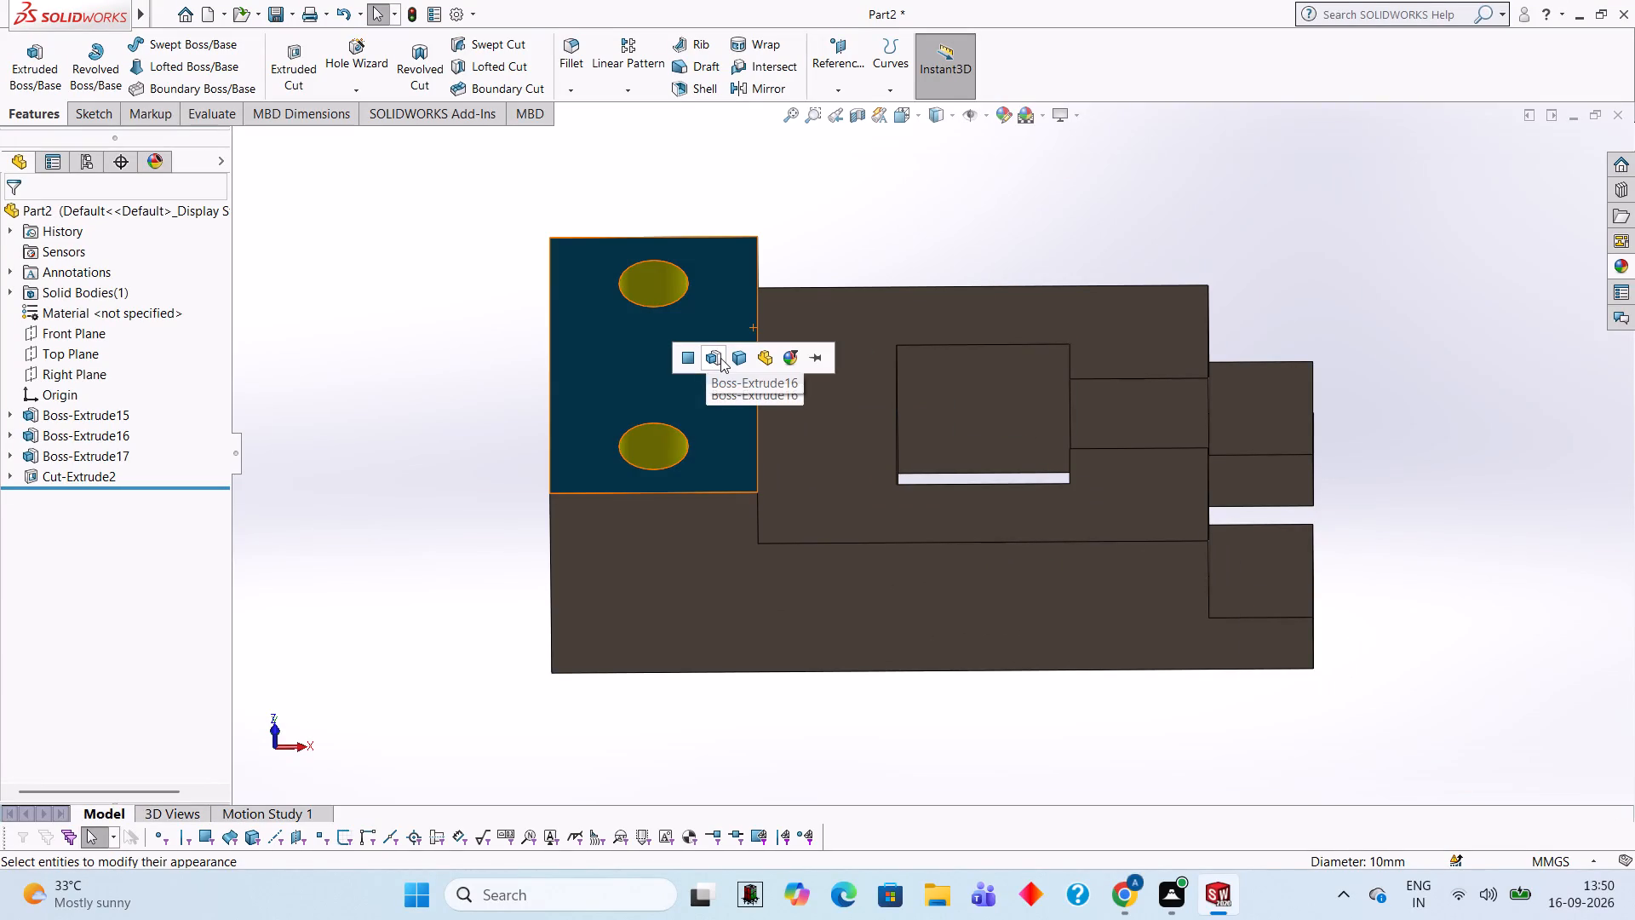
# Apply the solid Green appearance to the raised block with the two holes and to the top faces of both low prong ends.
pyautogui.click(1624, 269)
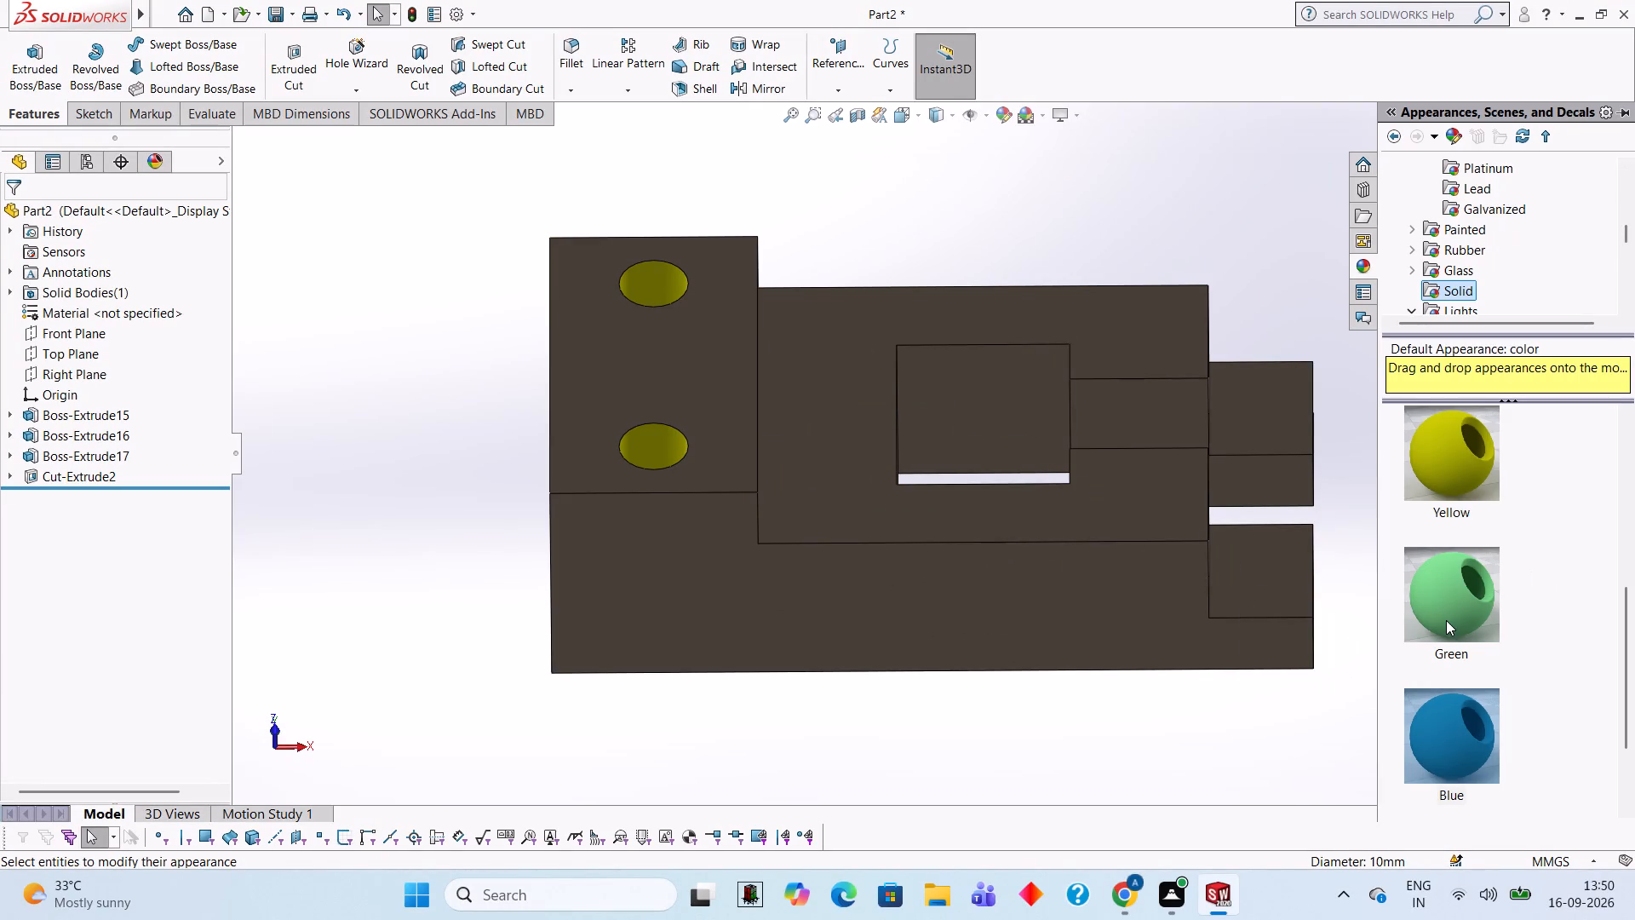
pyautogui.moveTo(1446, 620); pyautogui.dragTo(672, 397)
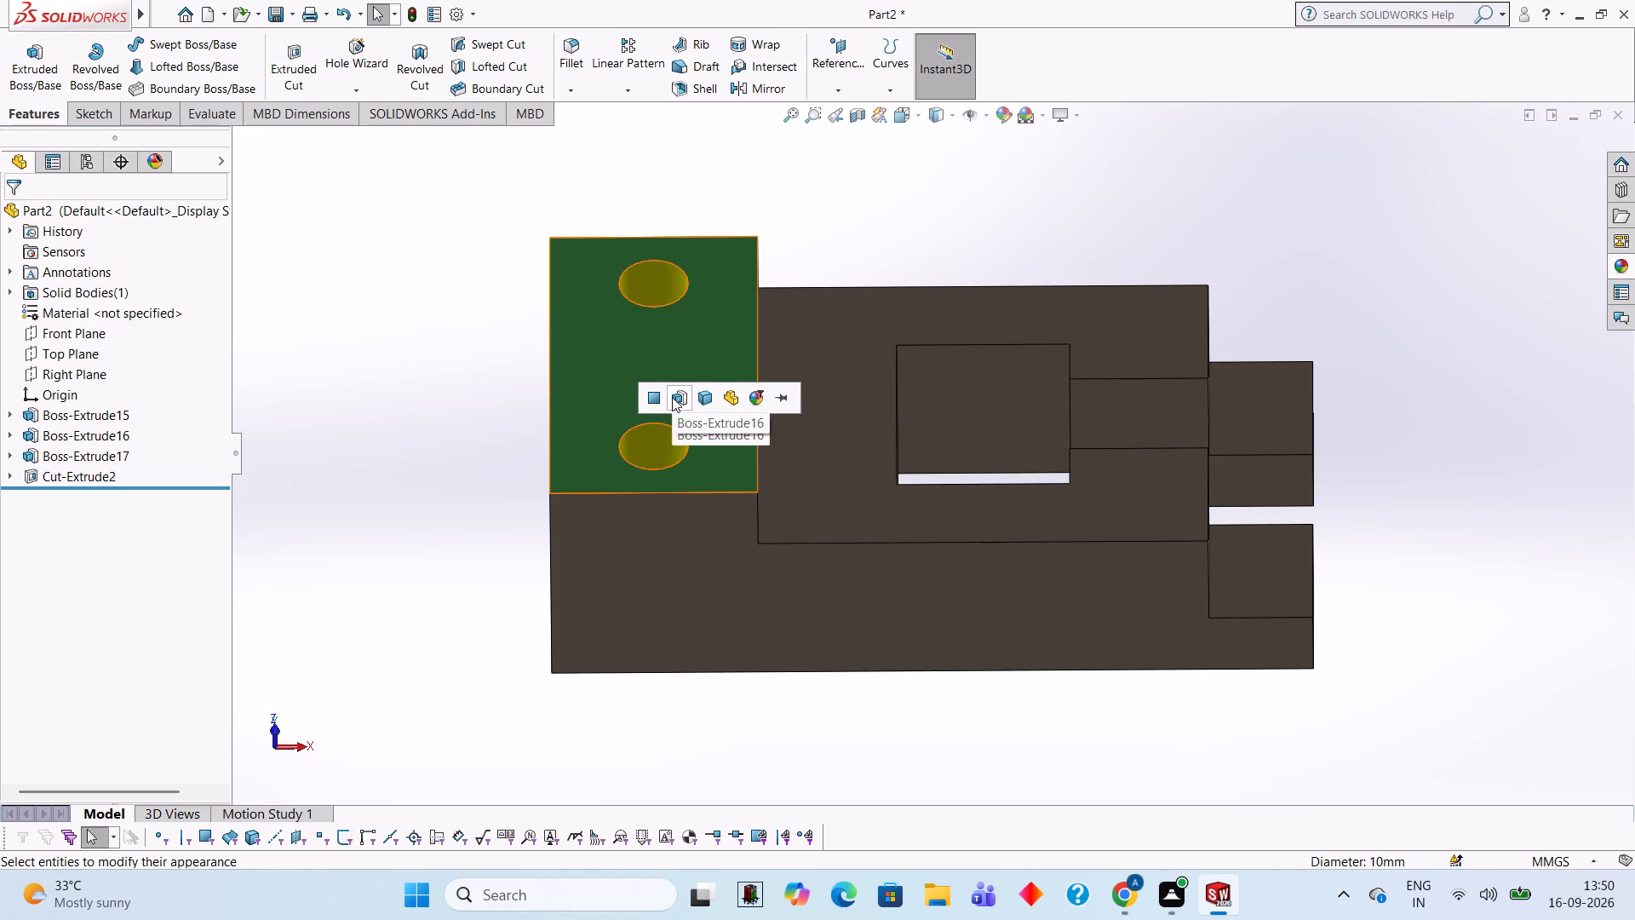
pyautogui.click(672, 397)
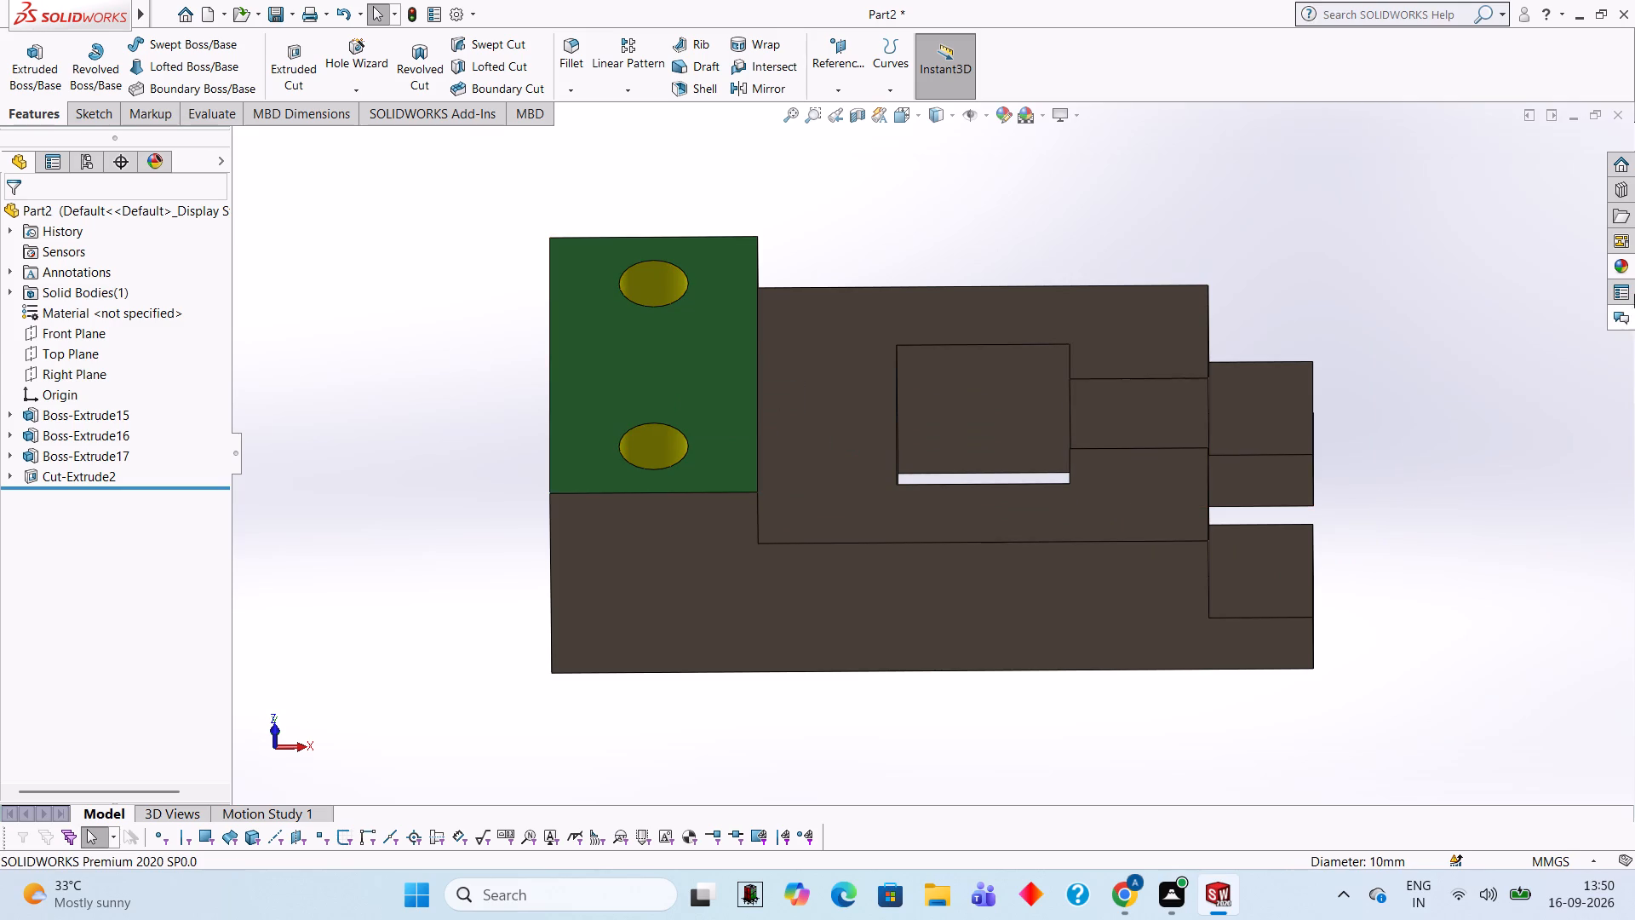
pyautogui.doubleClick(1633, 266)
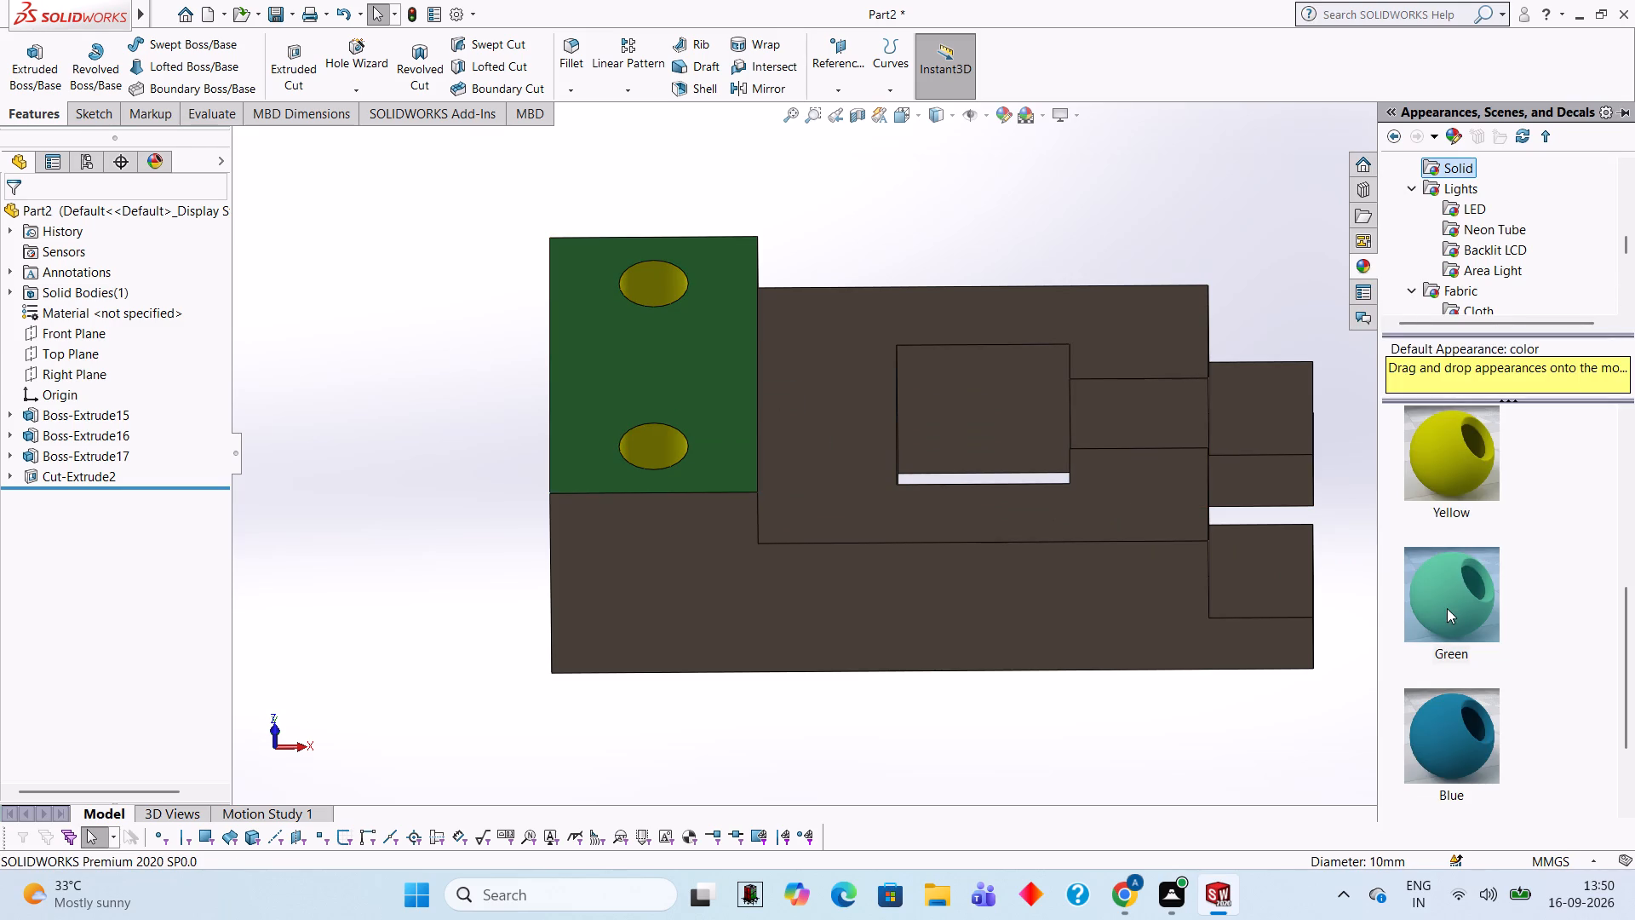
pyautogui.moveTo(1447, 608); pyautogui.dragTo(1274, 412)
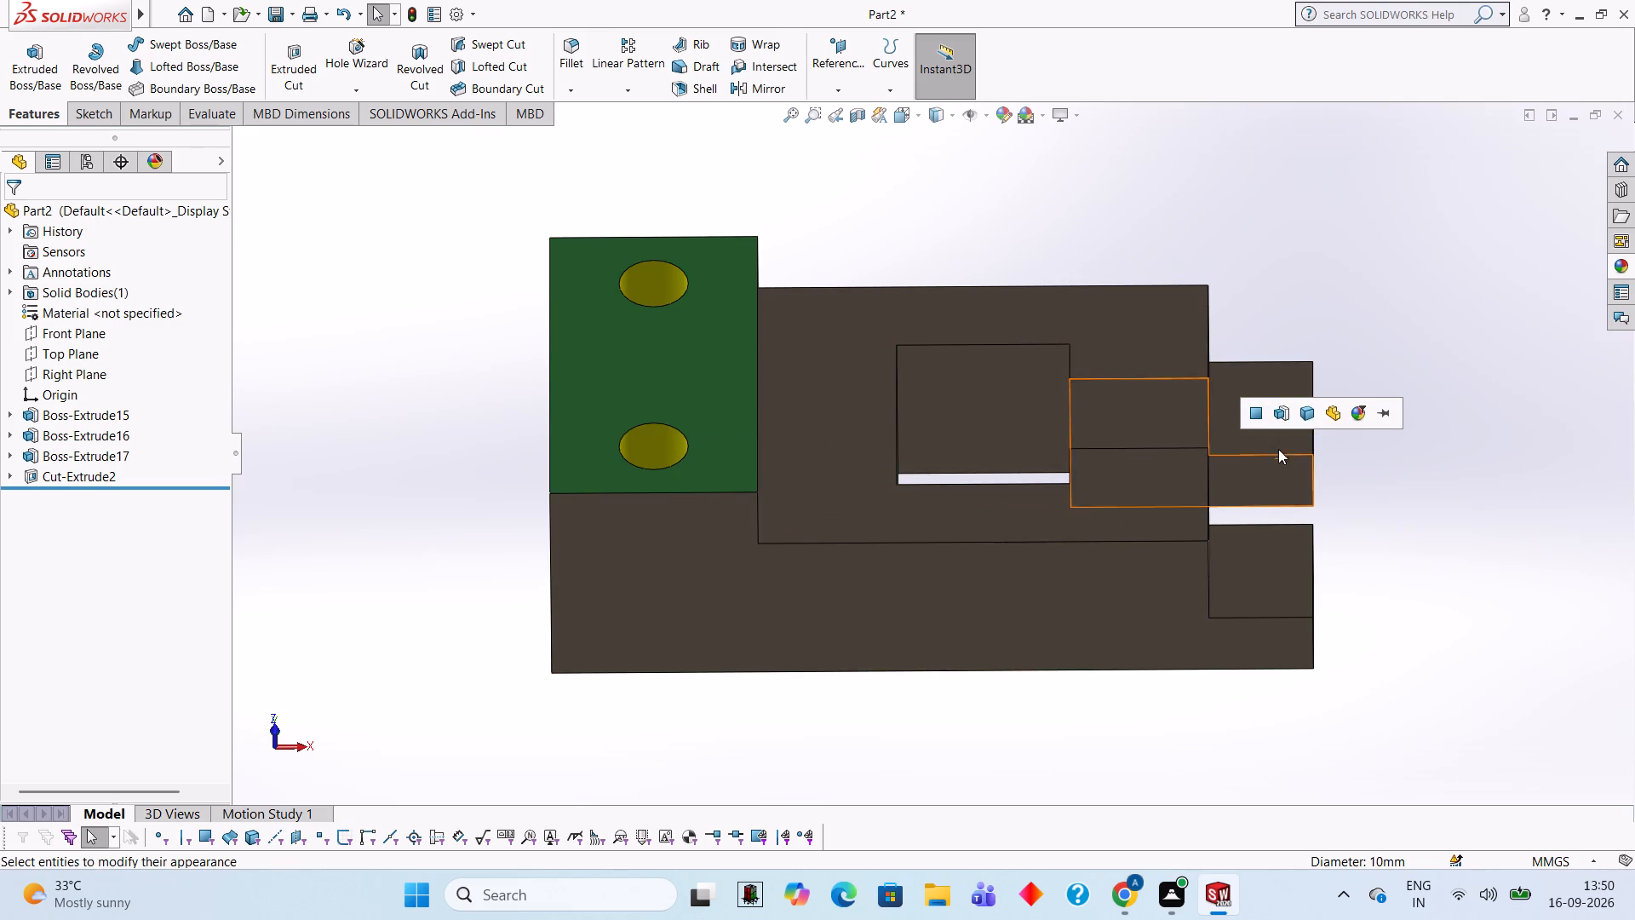
pyautogui.click(1262, 411)
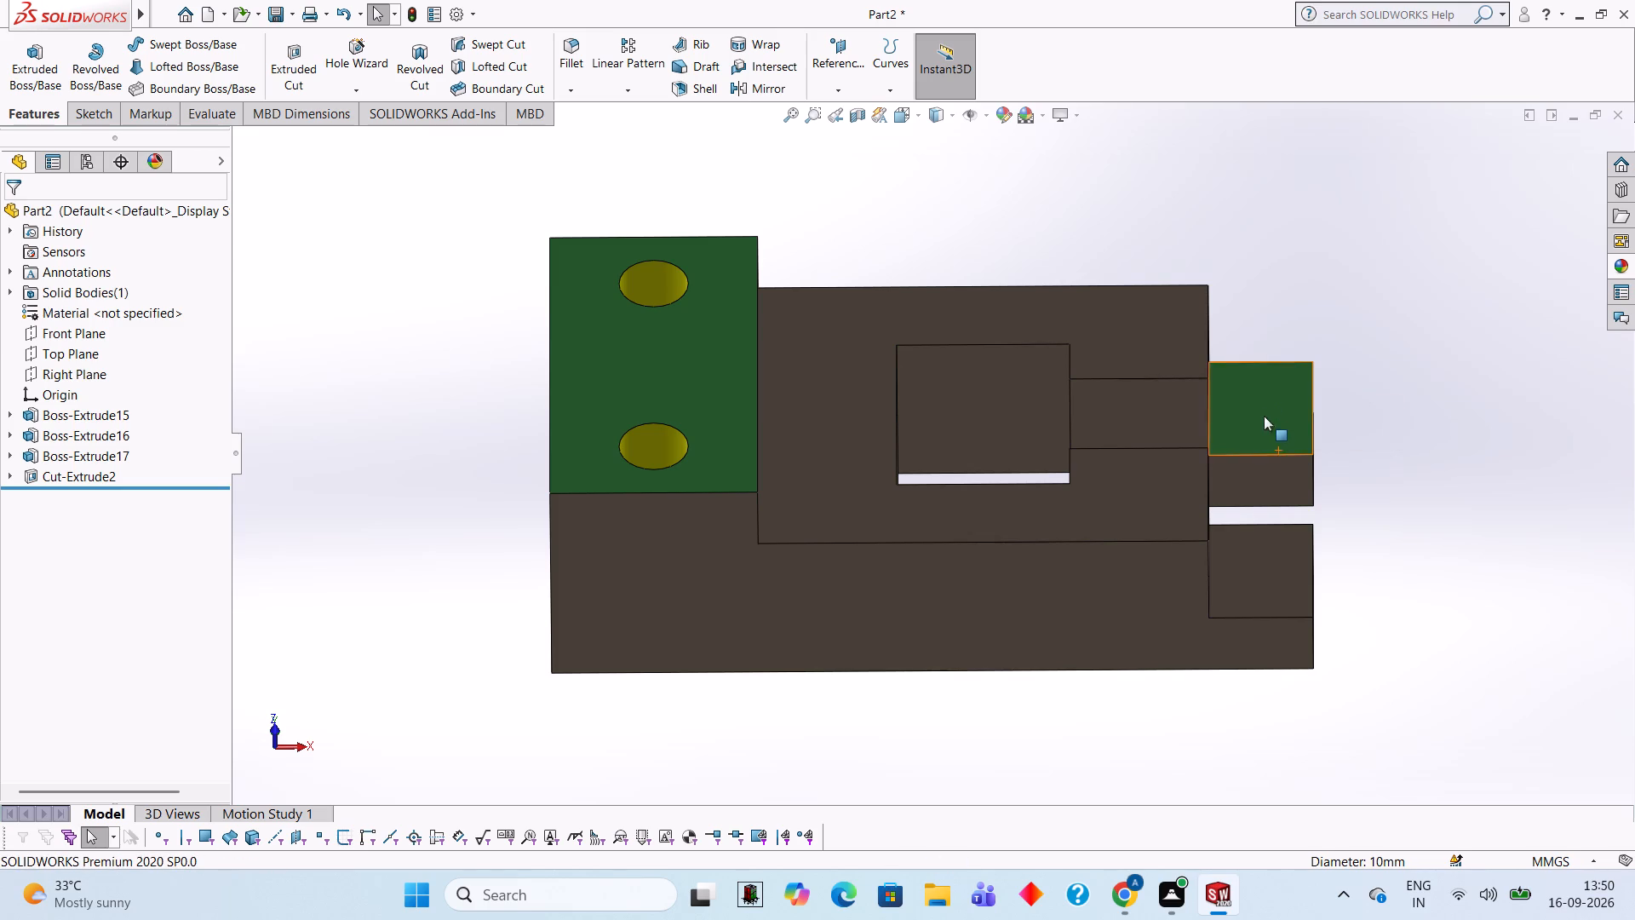
pyautogui.click(1627, 264)
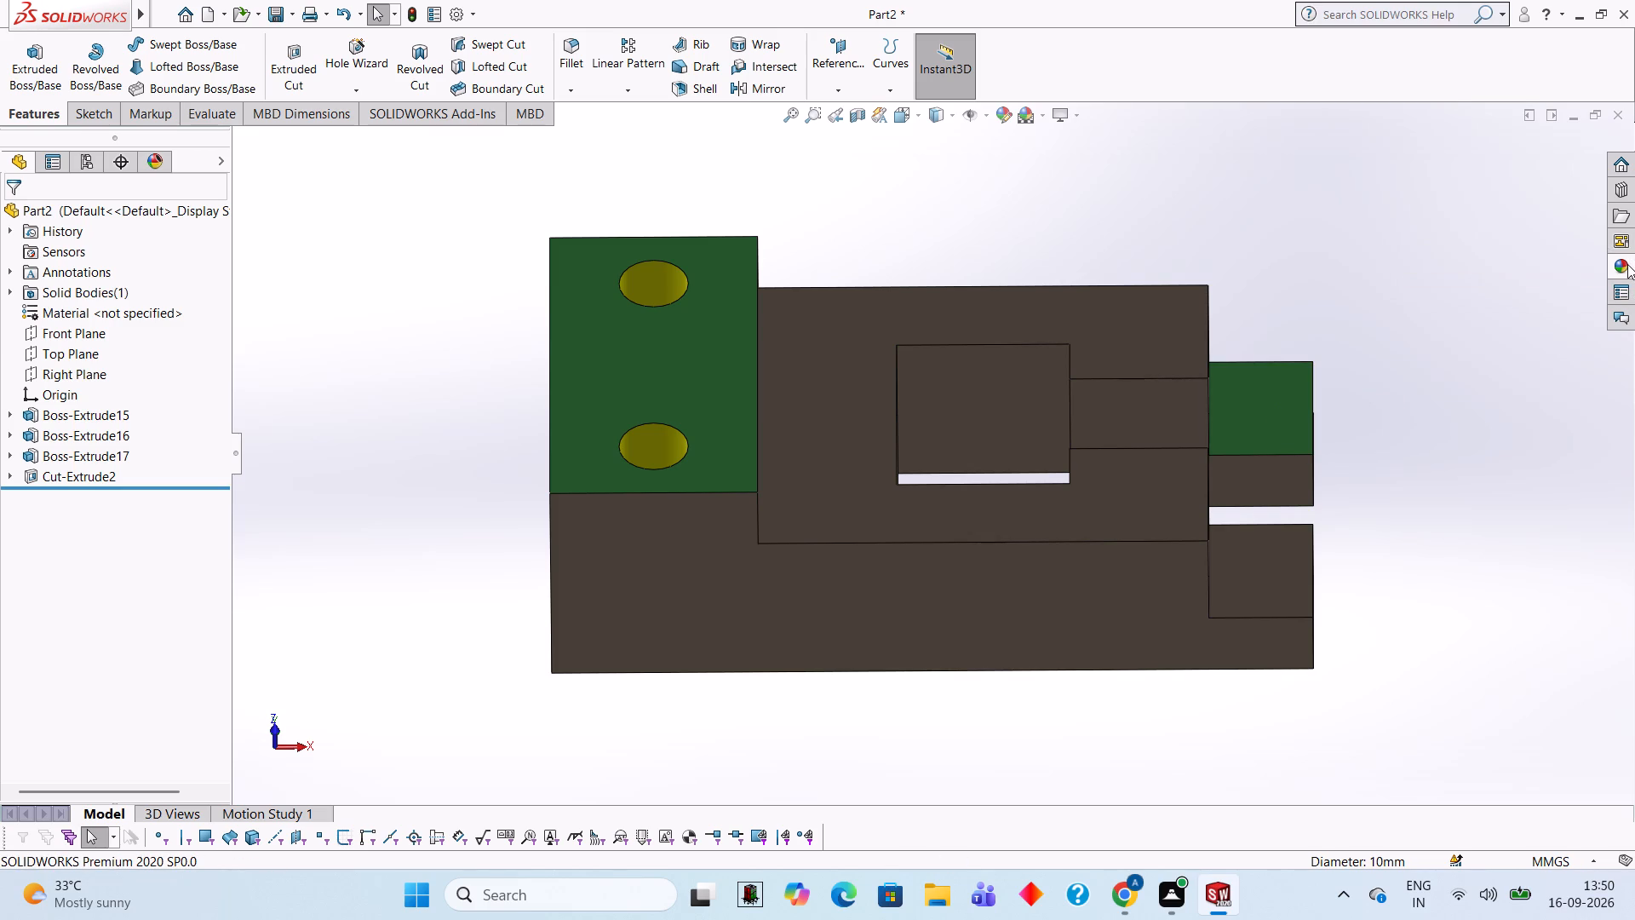
pyautogui.moveTo(1472, 588); pyautogui.dragTo(1294, 555)
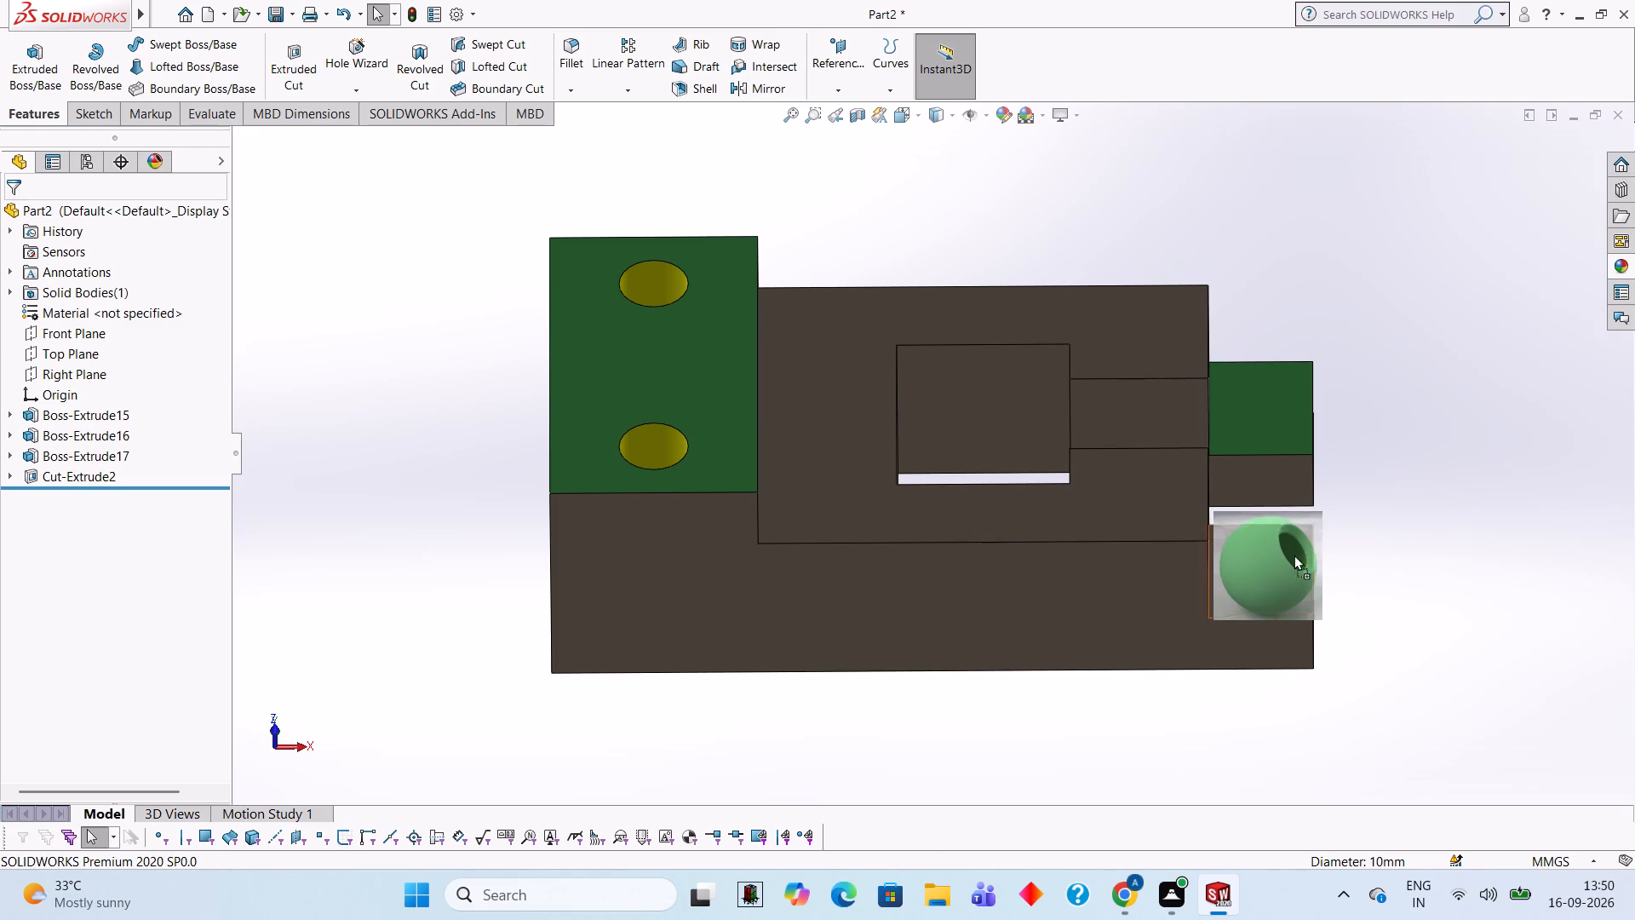
pyautogui.moveTo(1294, 555); pyautogui.dragTo(1292, 556)
pyautogui.click(1288, 556)
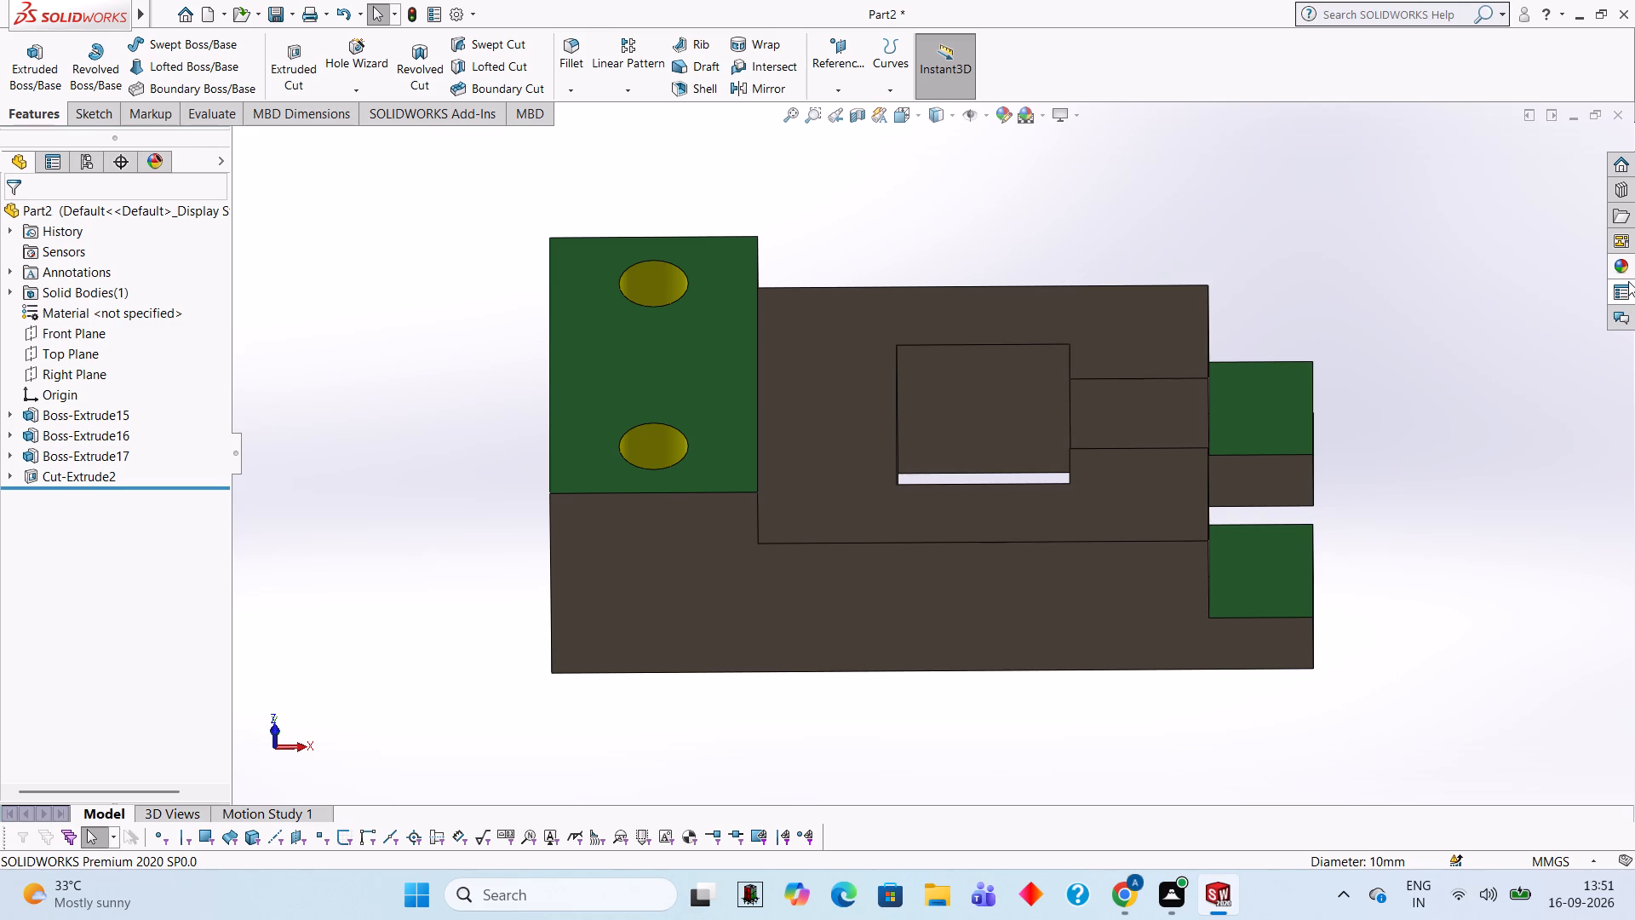
# Apply the solid Pink appearance to the bracket's long stepped side face and the slotted top face of the middle block.
pyautogui.click(1626, 257)
pyautogui.scroll(-1, 1478, 577)
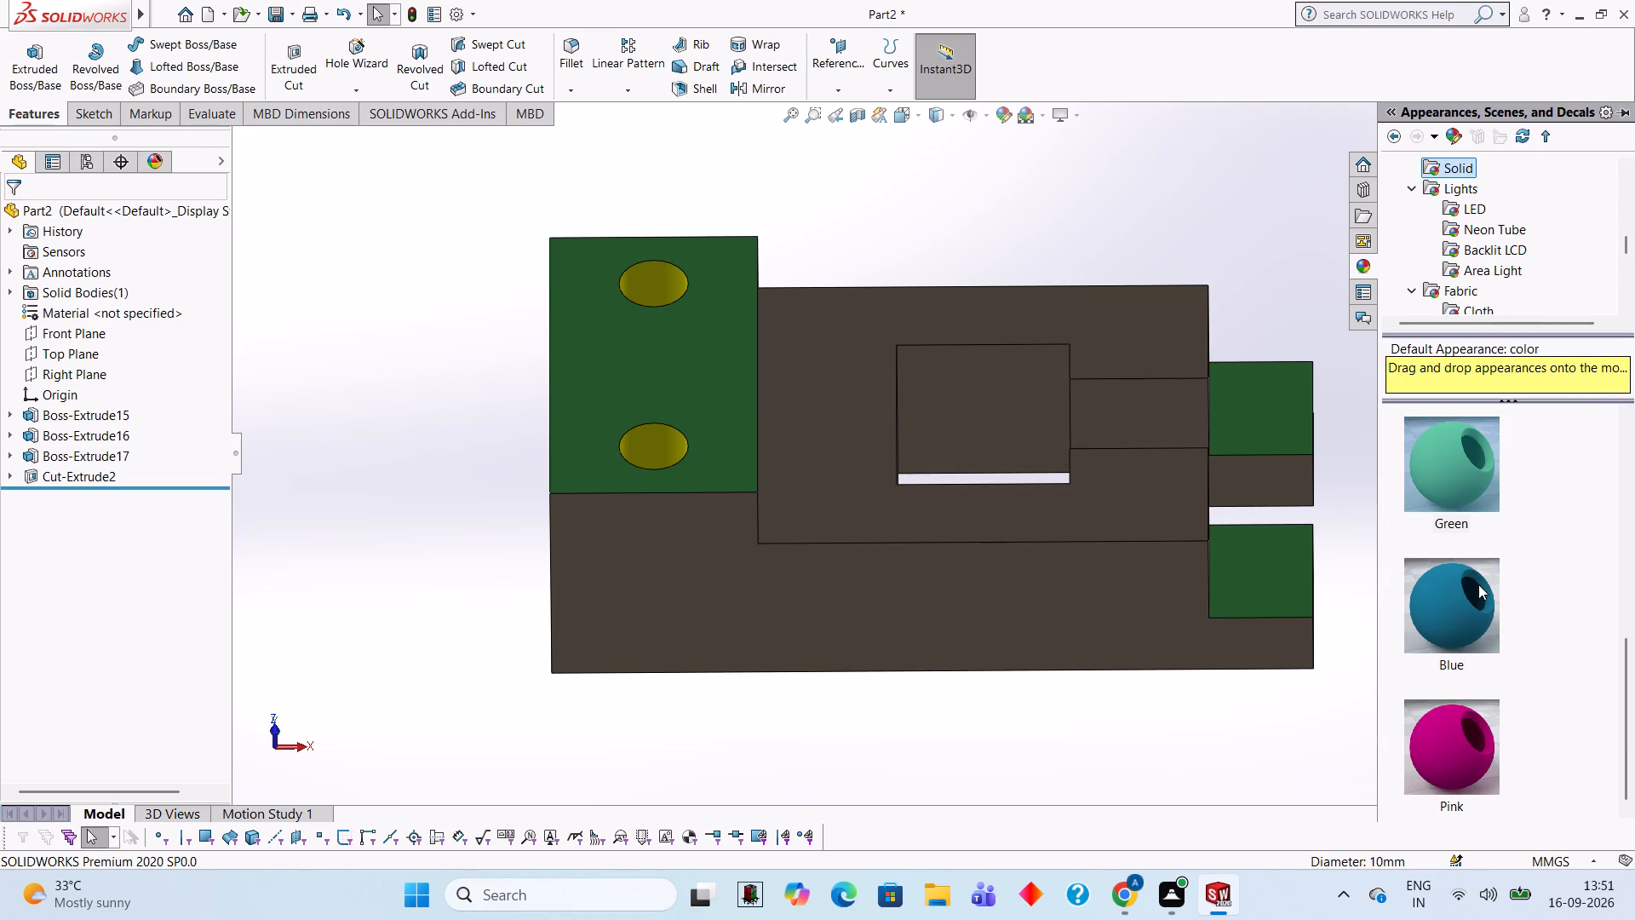
pyautogui.moveTo(1446, 762); pyautogui.dragTo(876, 592)
pyautogui.click(876, 596)
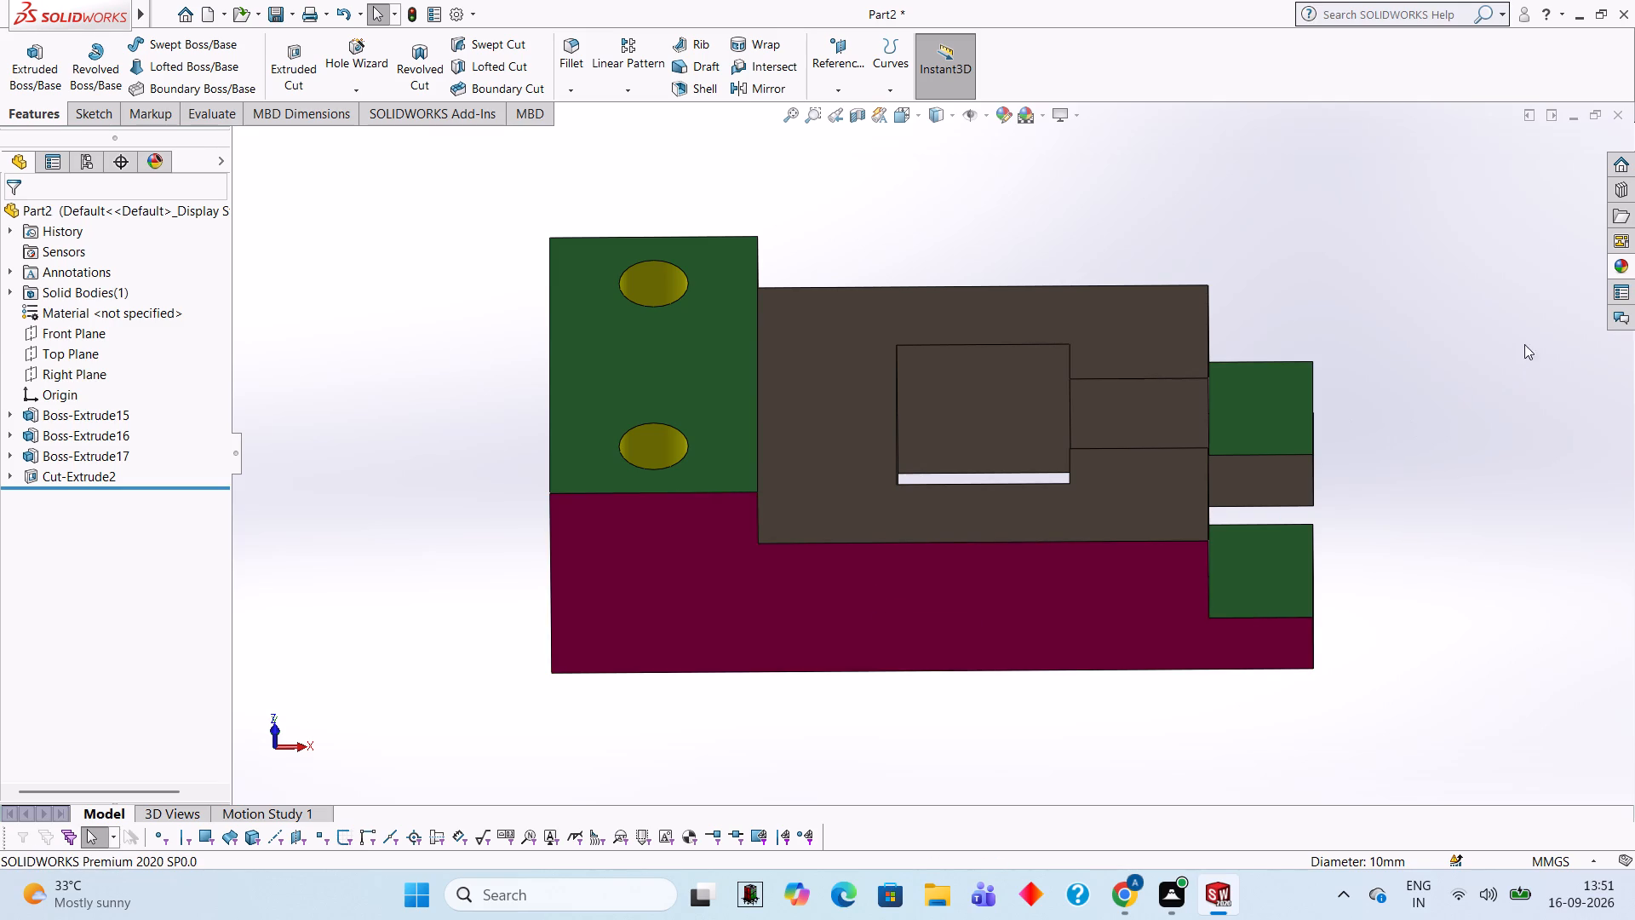
pyautogui.click(1618, 261)
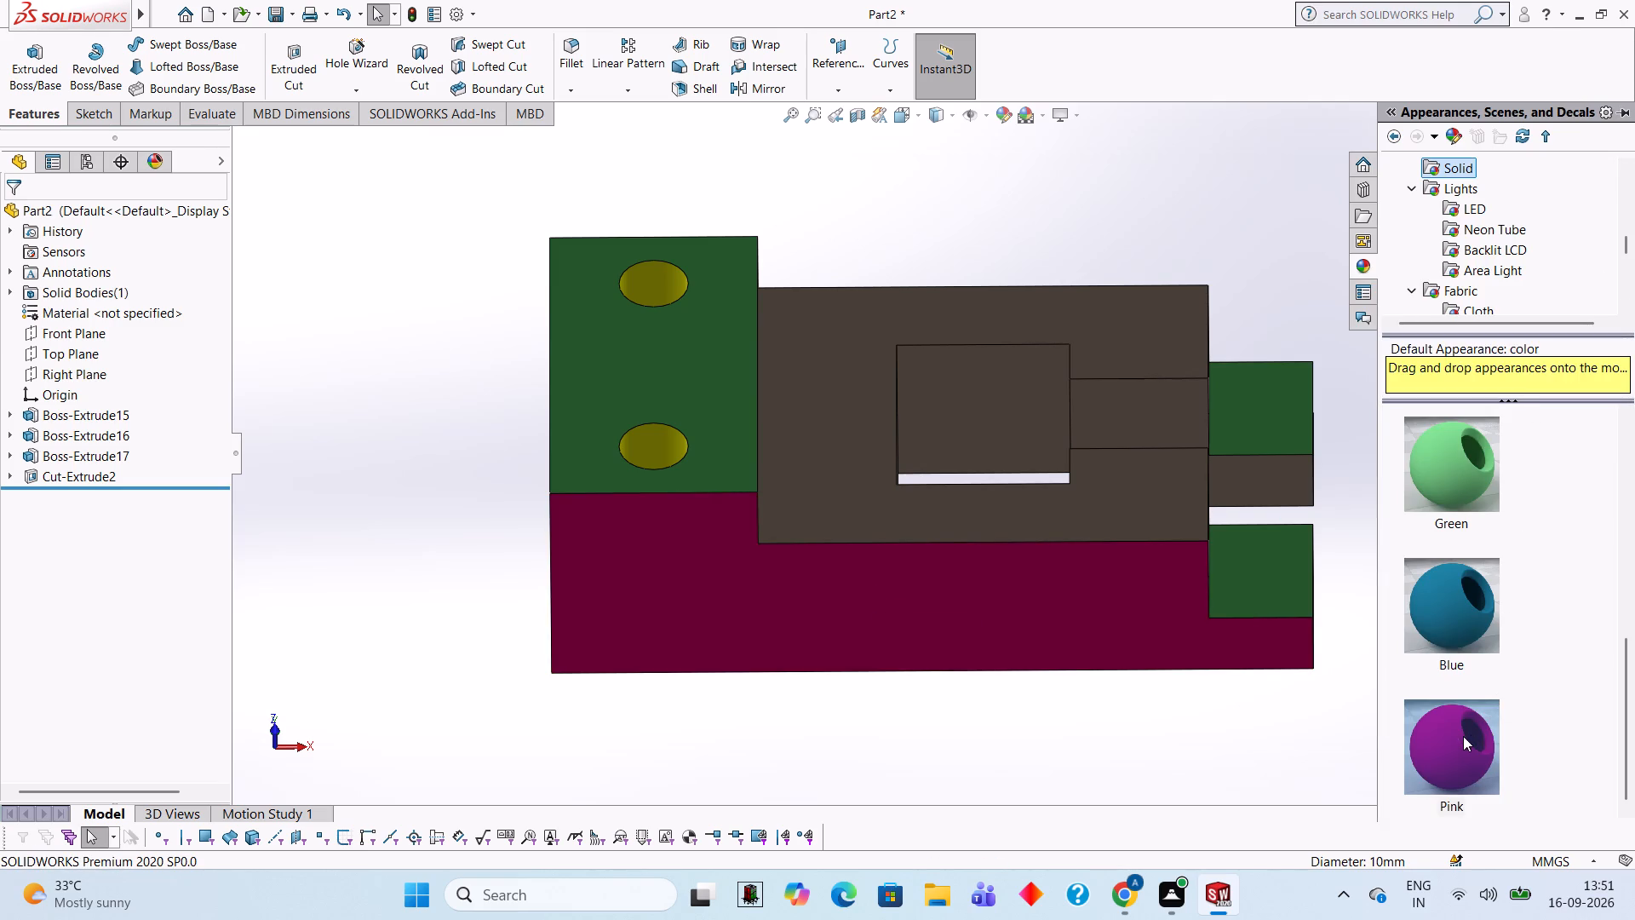
pyautogui.moveTo(1463, 736); pyautogui.dragTo(868, 313)
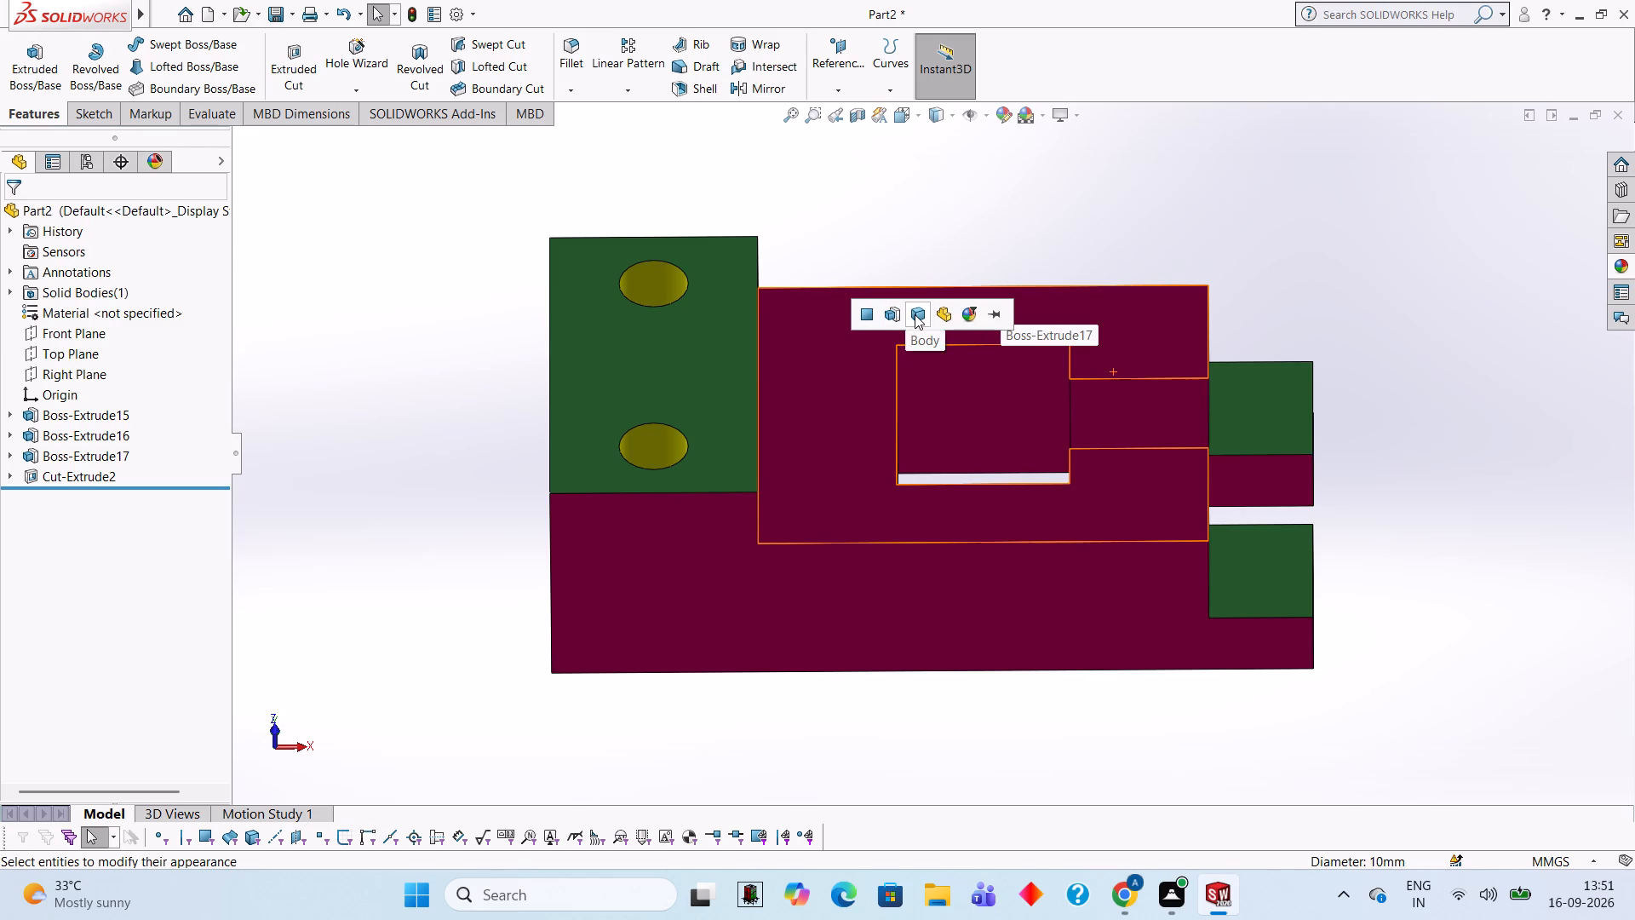
pyautogui.doubleClick(866, 314)
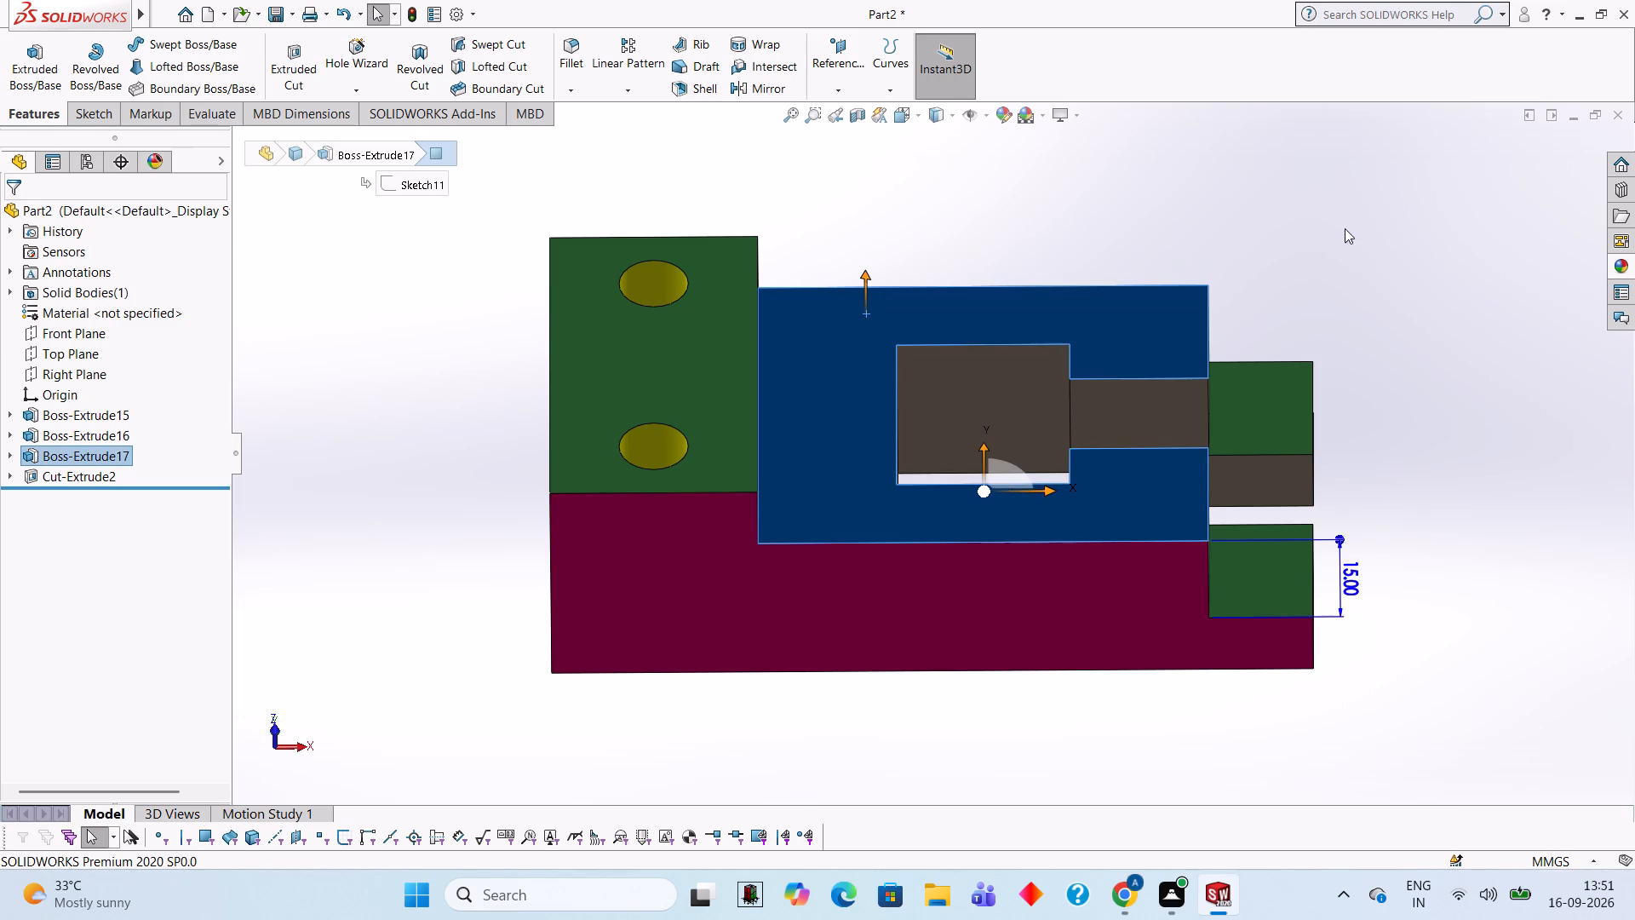
pyautogui.press('Escape')
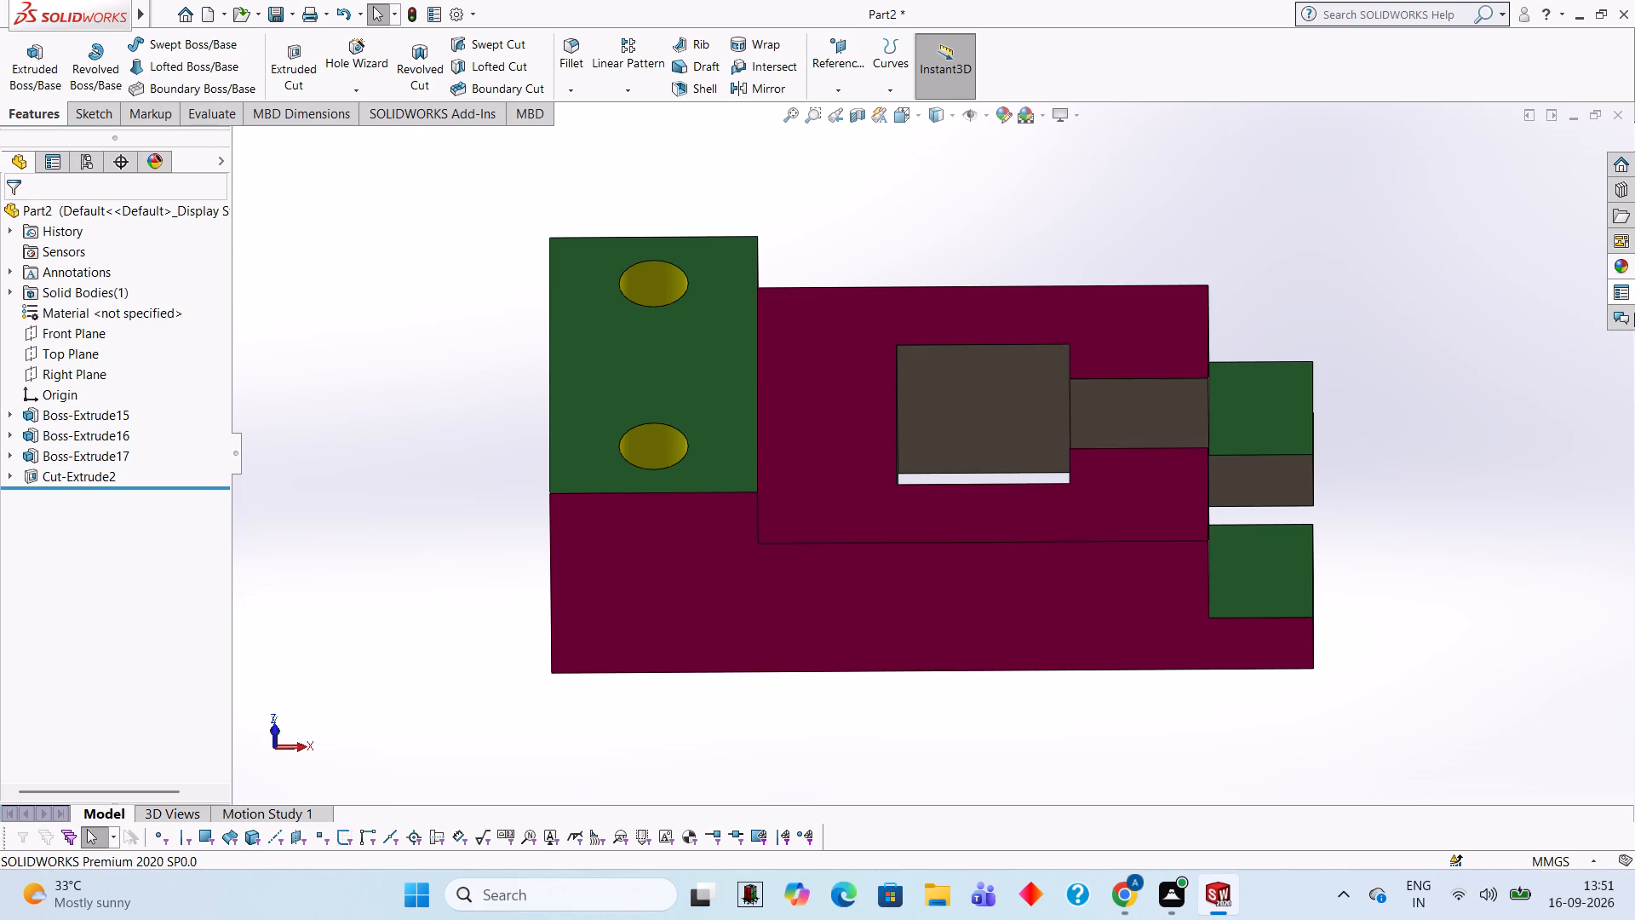
# Apply the solid Pink appearance to the slotted underside face of the base.
pyautogui.rightClick(1264, 245)
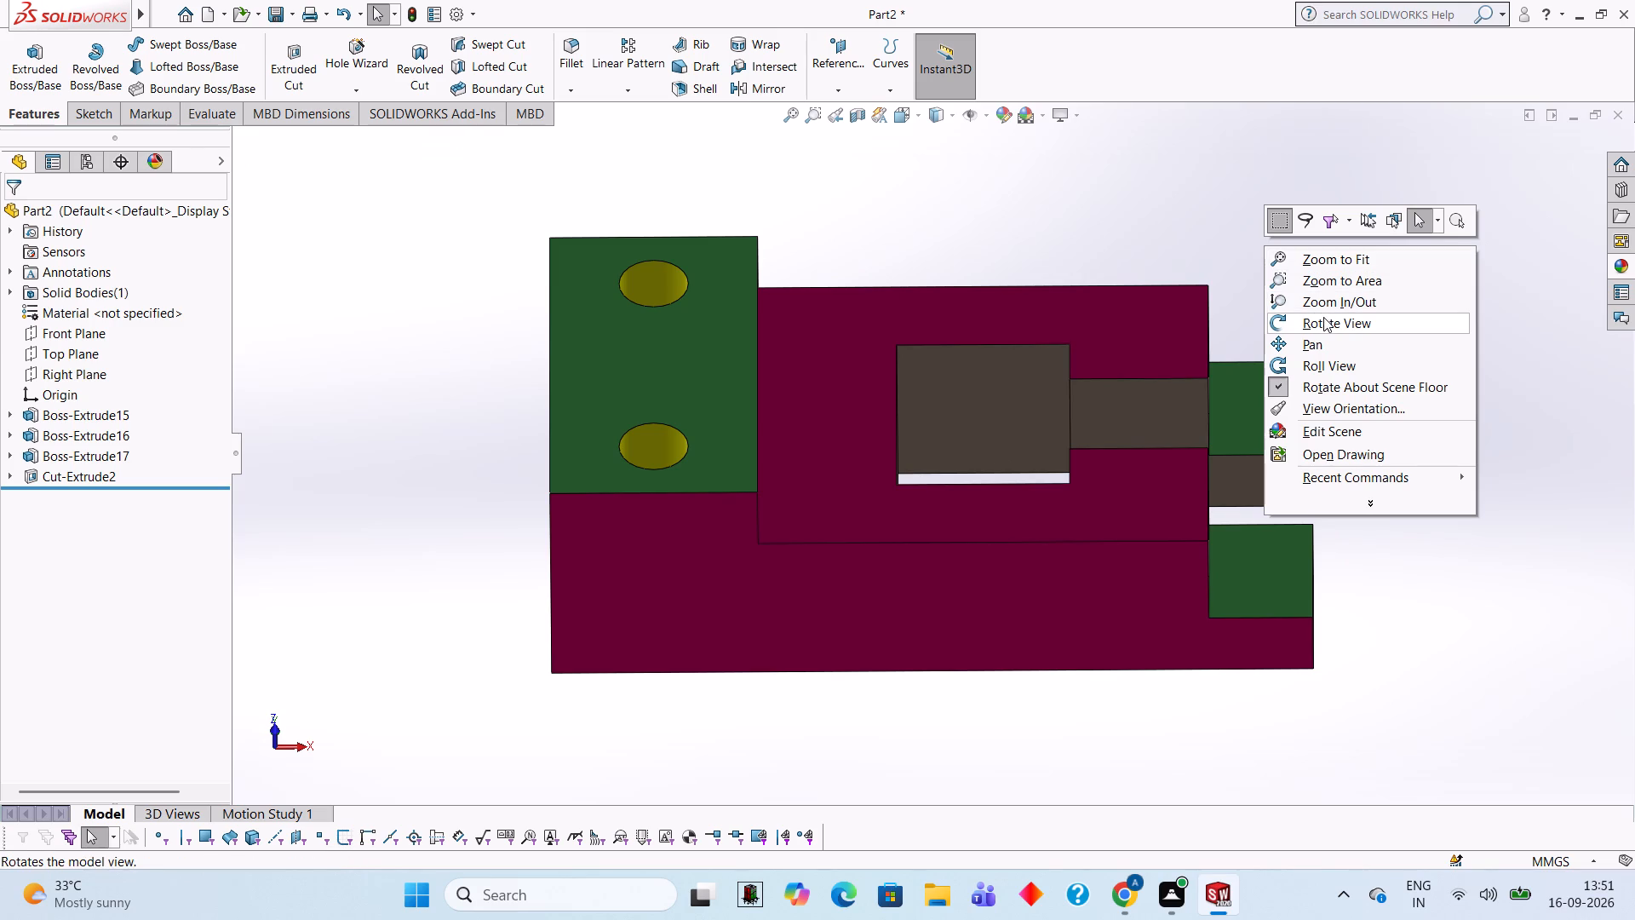
pyautogui.click(1323, 317)
pyautogui.moveTo(1202, 331); pyautogui.dragTo(1362, 504)
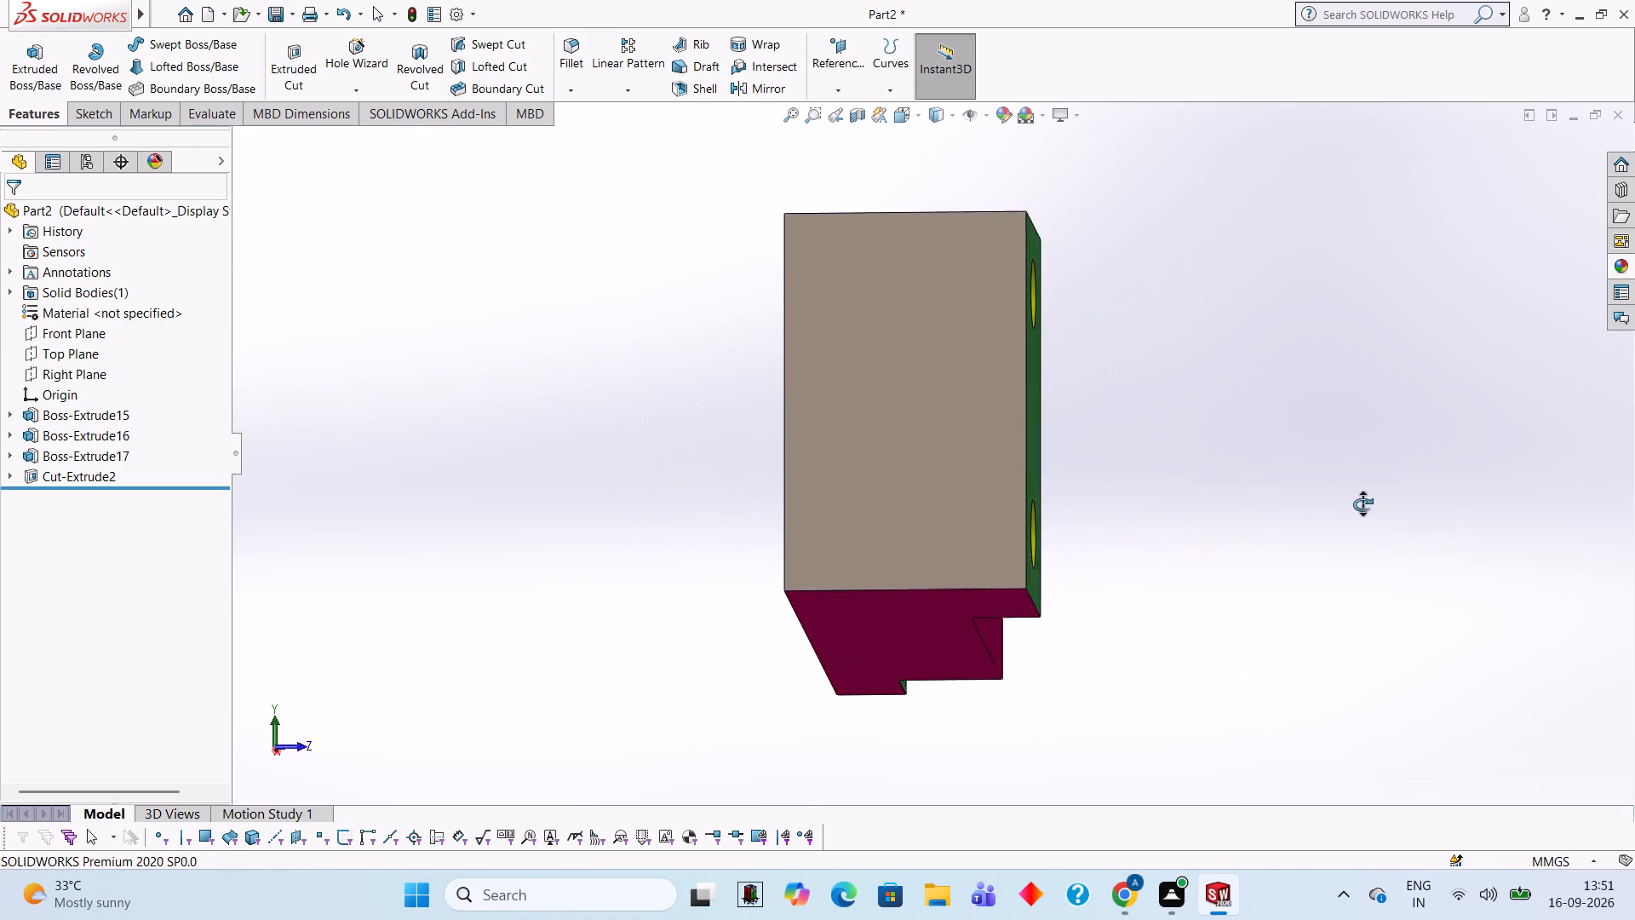
pyautogui.moveTo(1362, 504); pyautogui.dragTo(1417, 490)
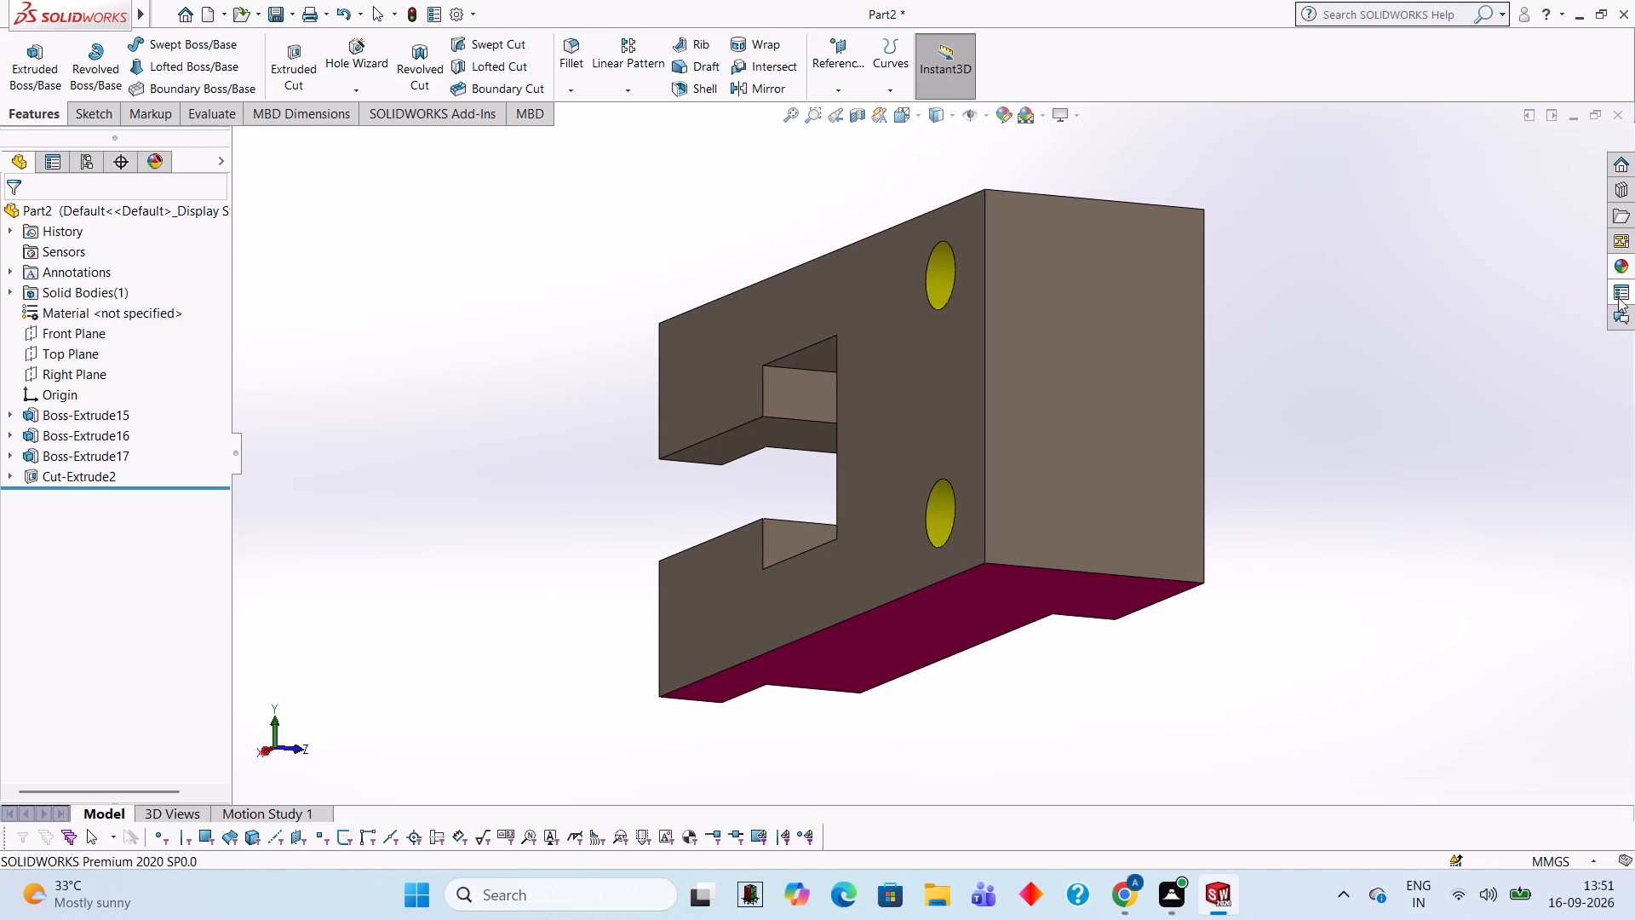
pyautogui.click(1626, 259)
pyautogui.click(1431, 742)
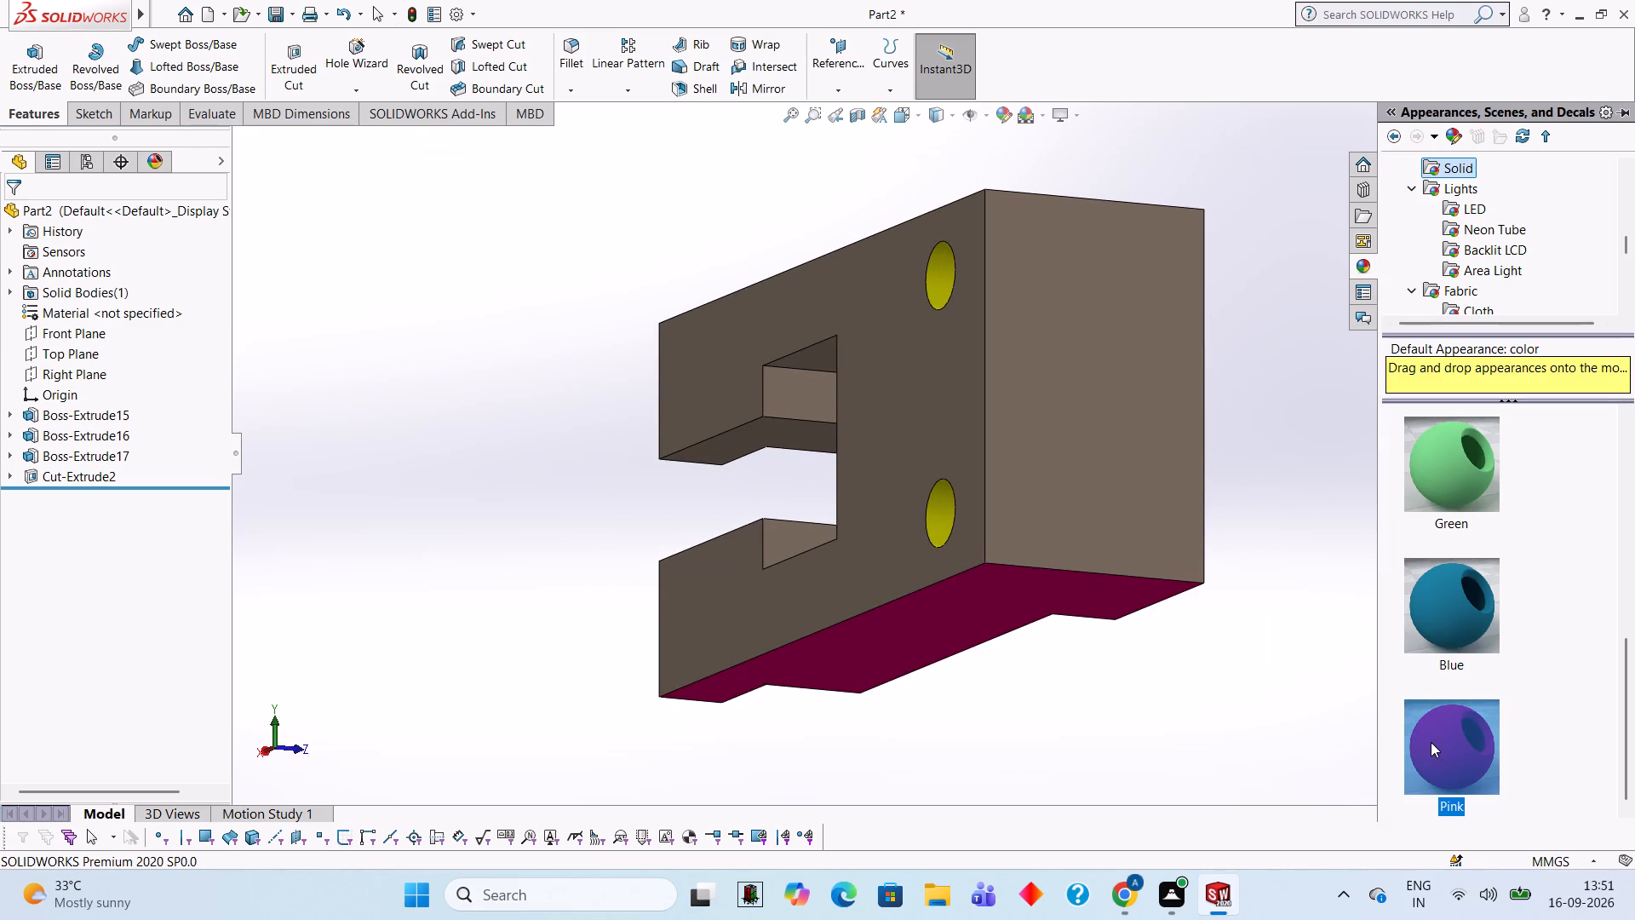
pyautogui.moveTo(1431, 742); pyautogui.dragTo(816, 578)
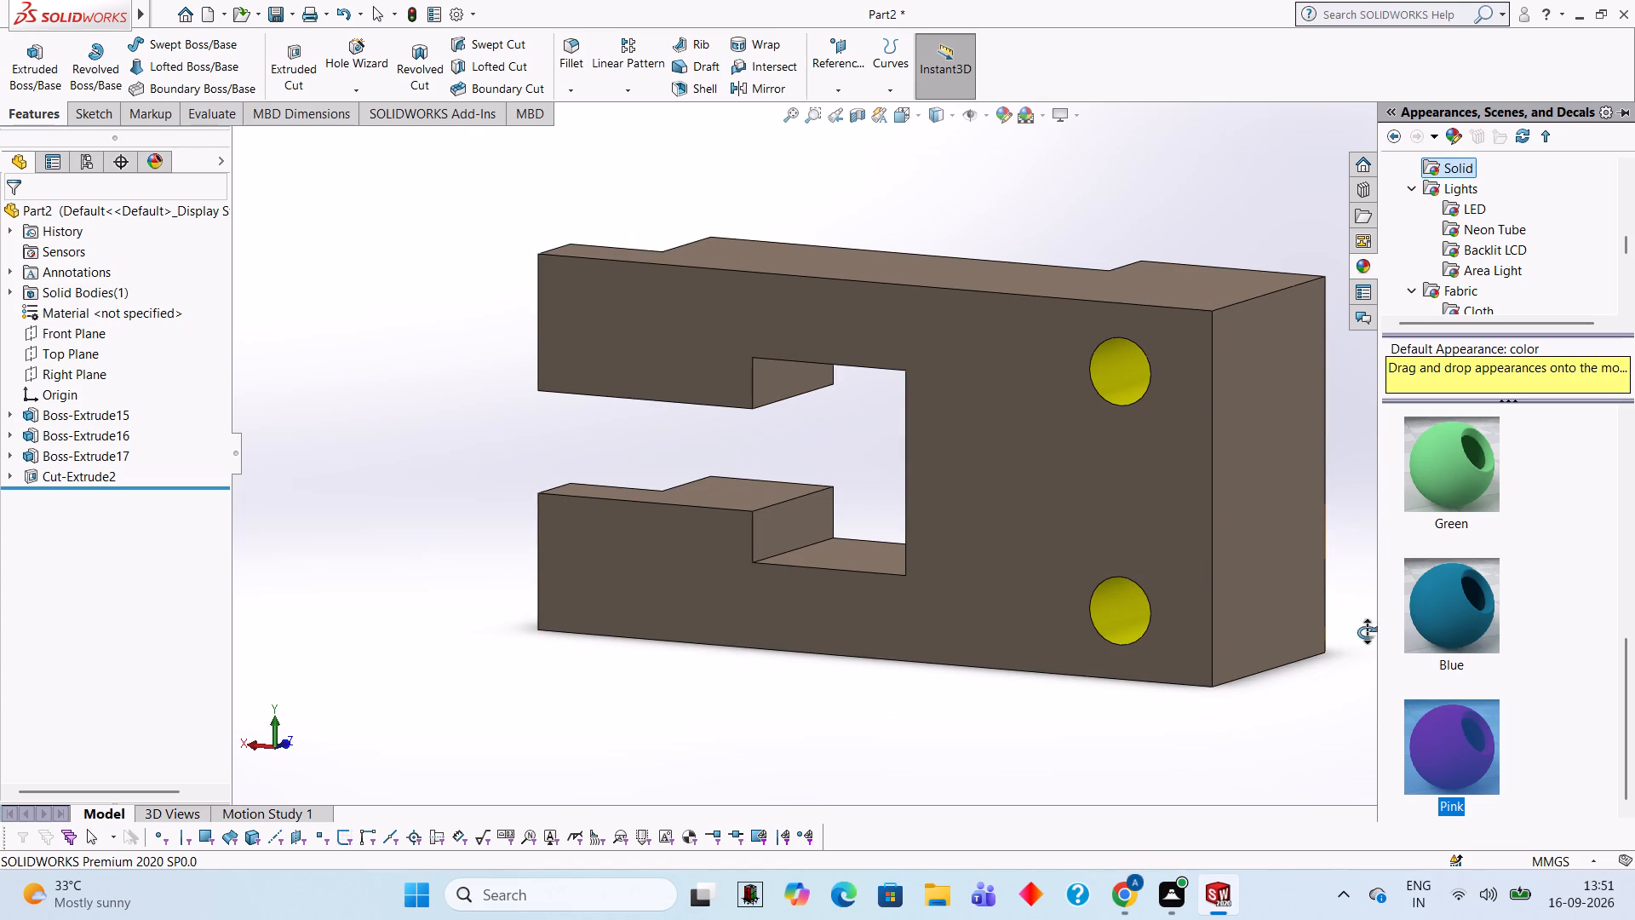
pyautogui.click(1443, 755)
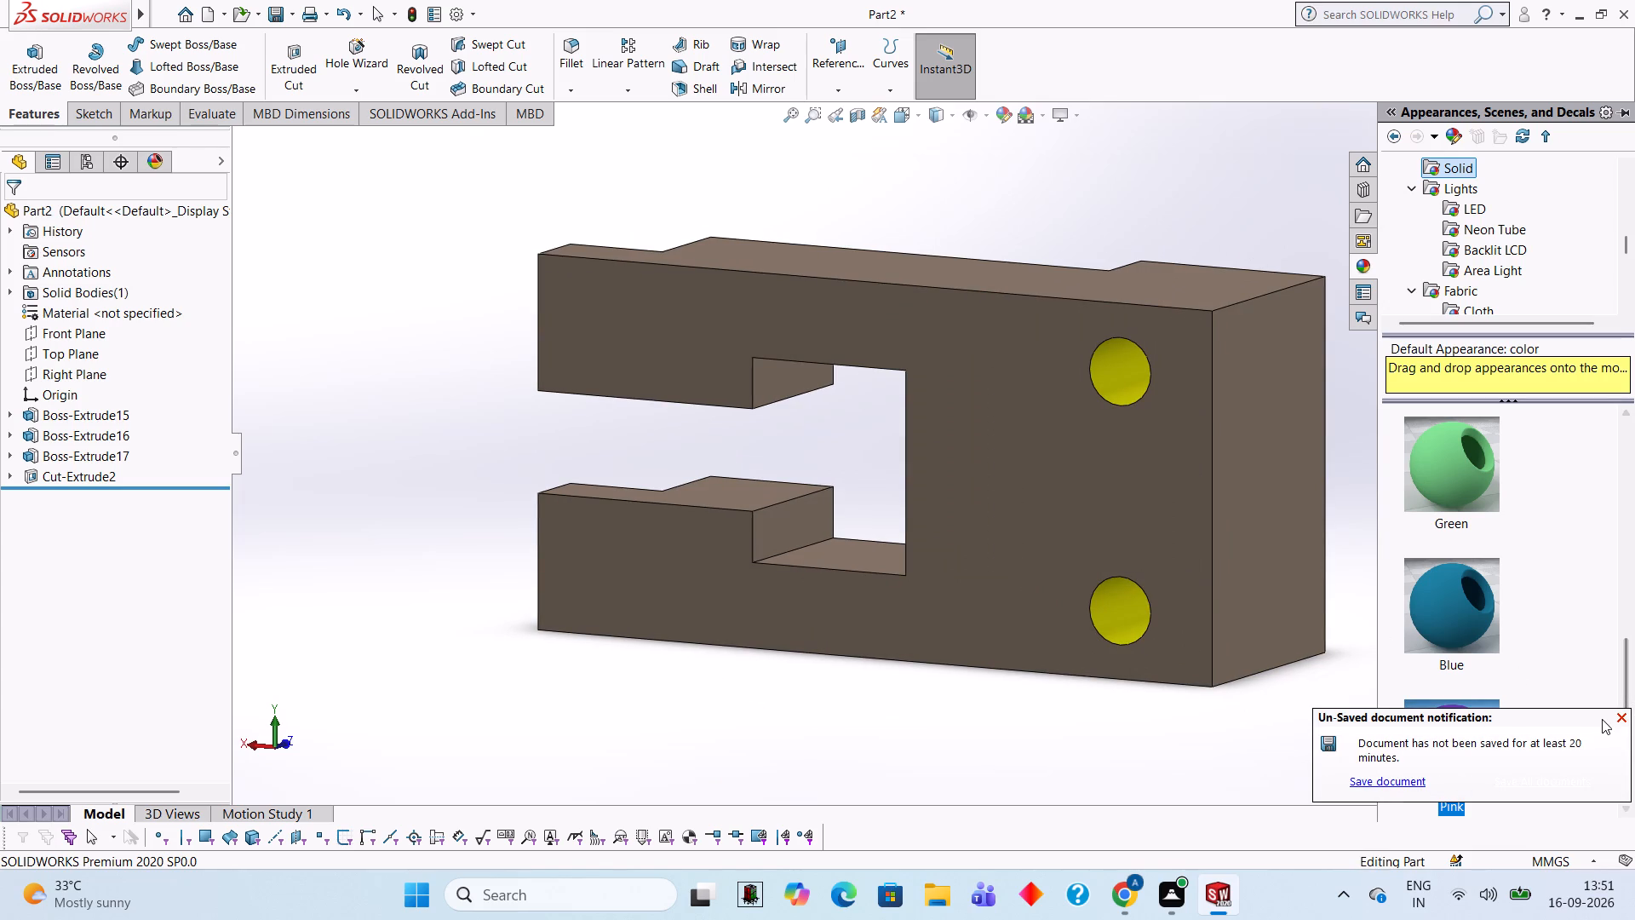
pyautogui.click(1617, 718)
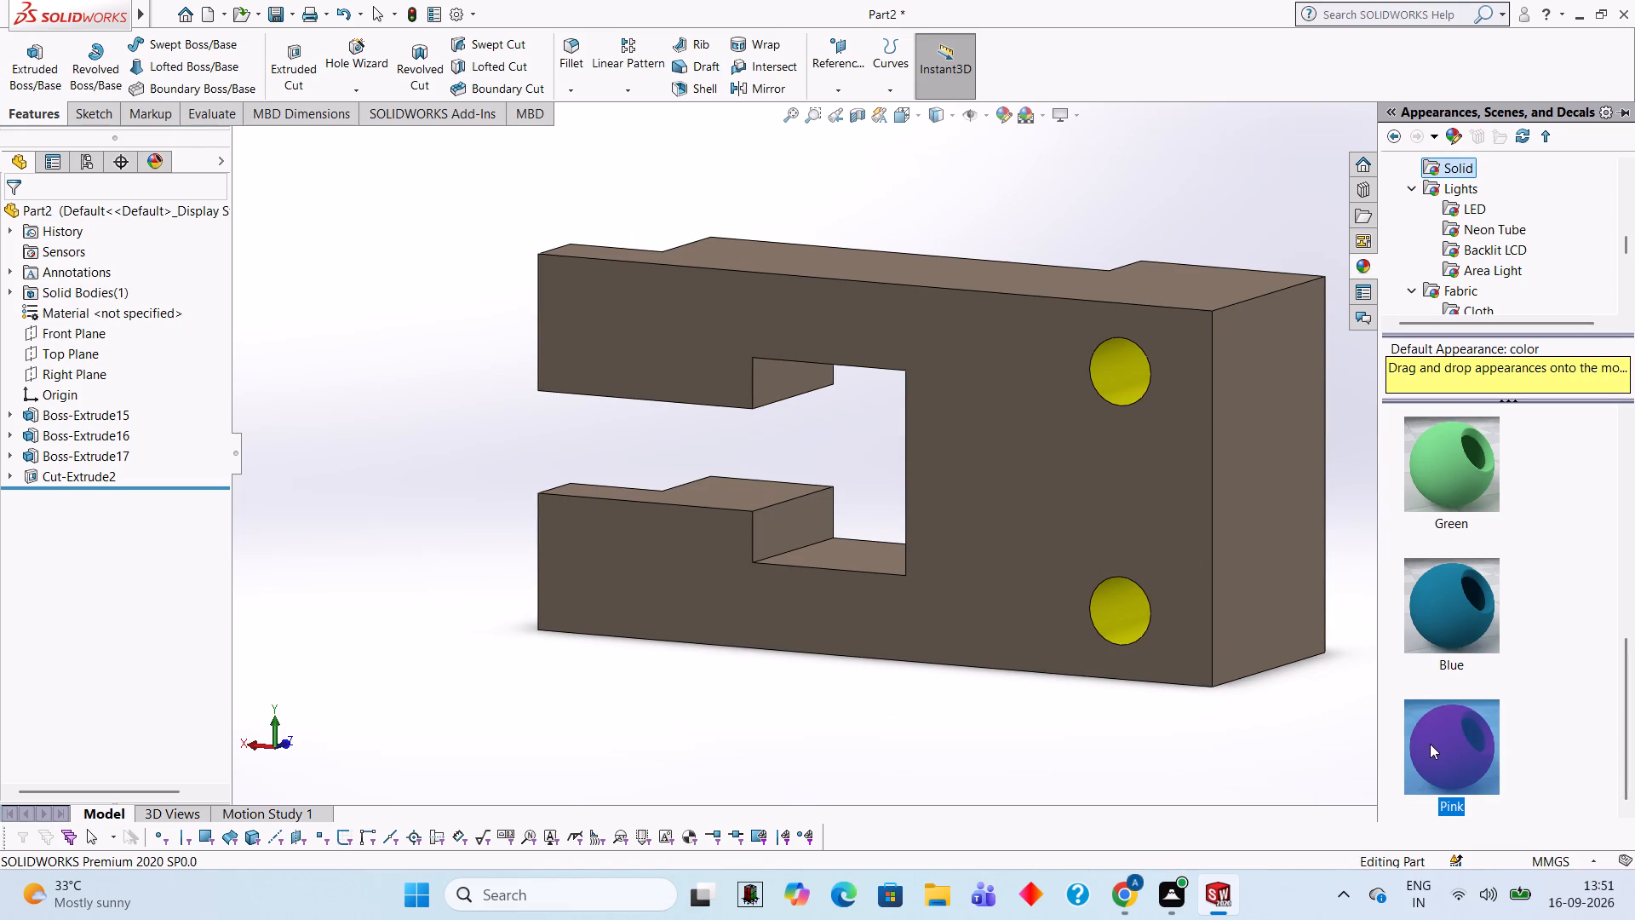
pyautogui.moveTo(1437, 742); pyautogui.dragTo(1025, 476)
pyautogui.click(1025, 476)
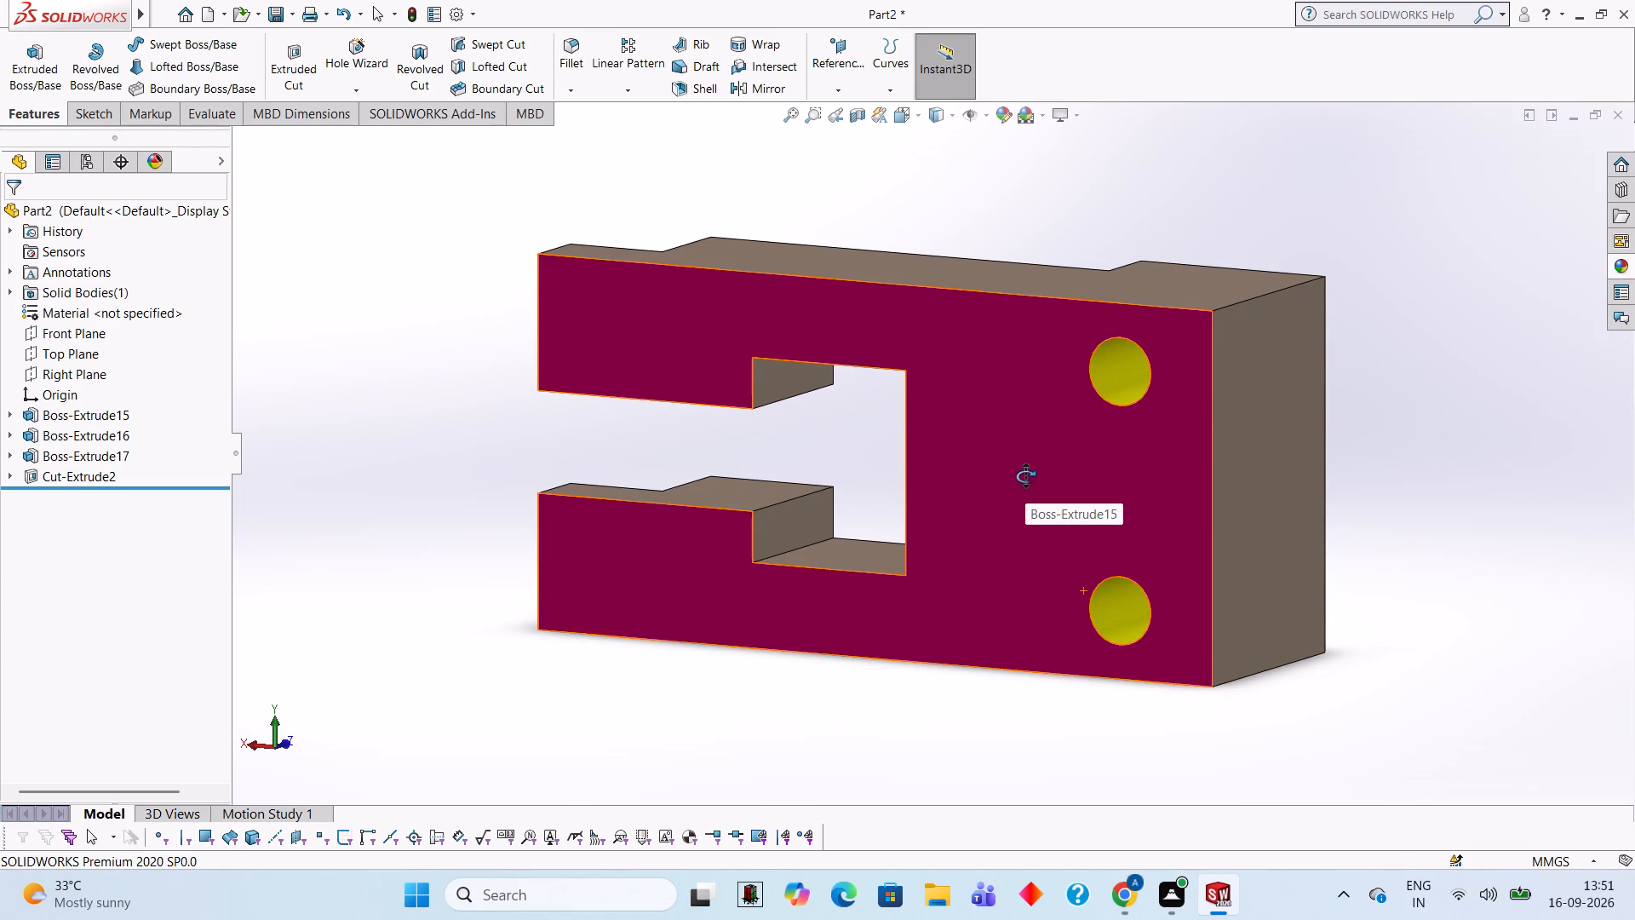
# Apply the solid Pink appearance to the bracket's tall end face beside the holes and to the uncoloured long stepped side face.
pyautogui.click(1624, 259)
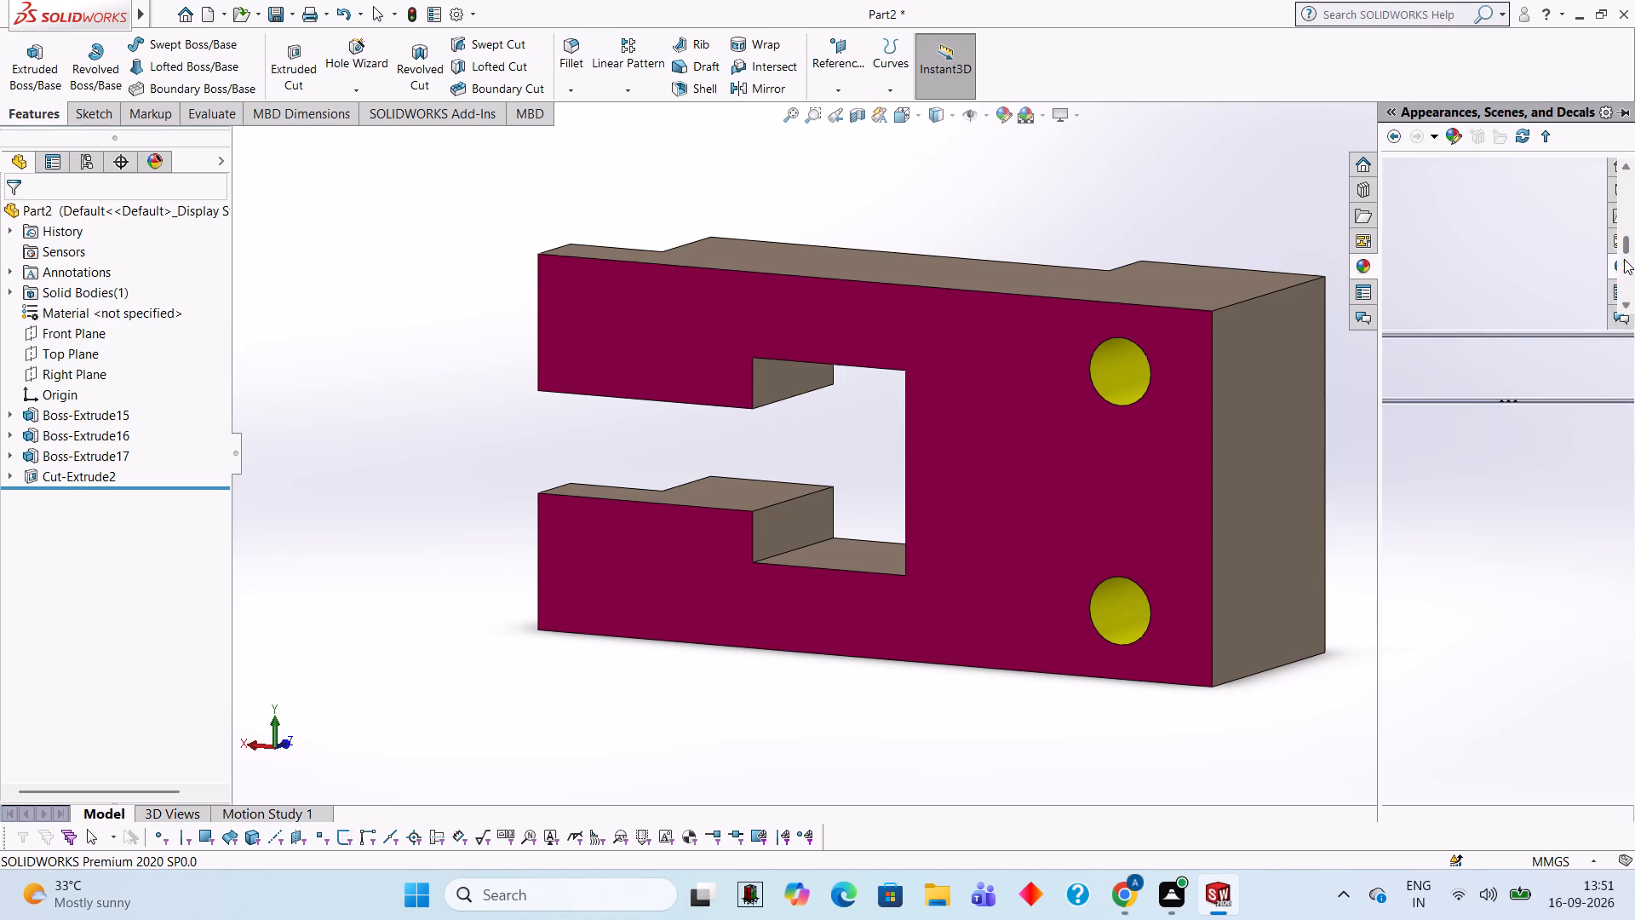
pyautogui.moveTo(1477, 736); pyautogui.dragTo(1309, 506)
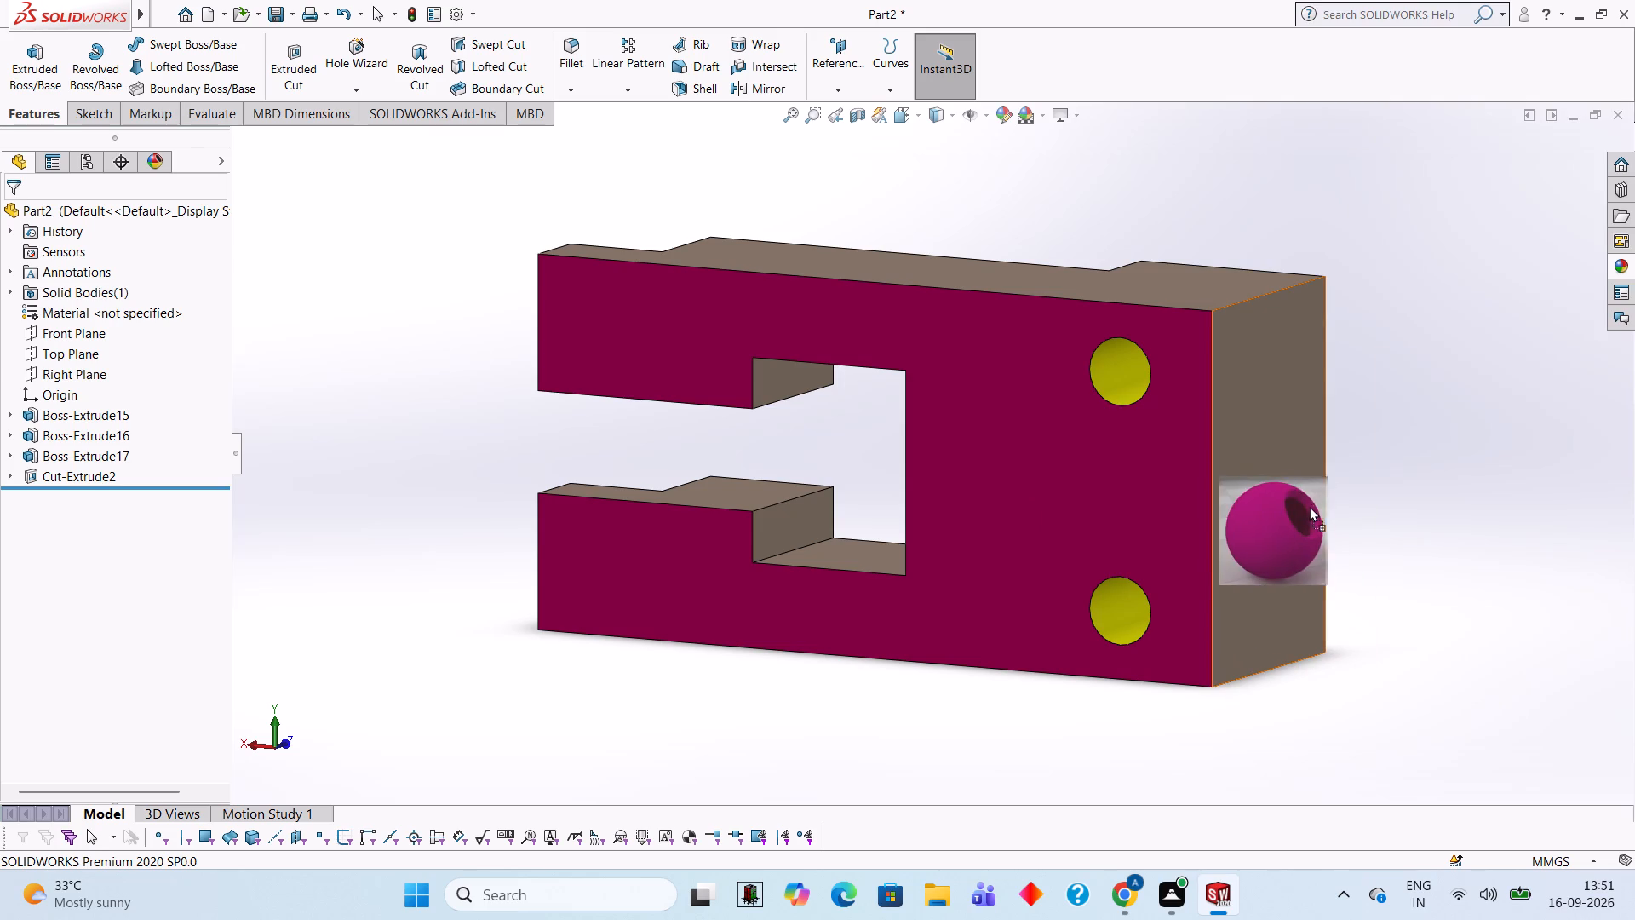
pyautogui.moveTo(1309, 506); pyautogui.dragTo(1299, 505)
pyautogui.click(1299, 505)
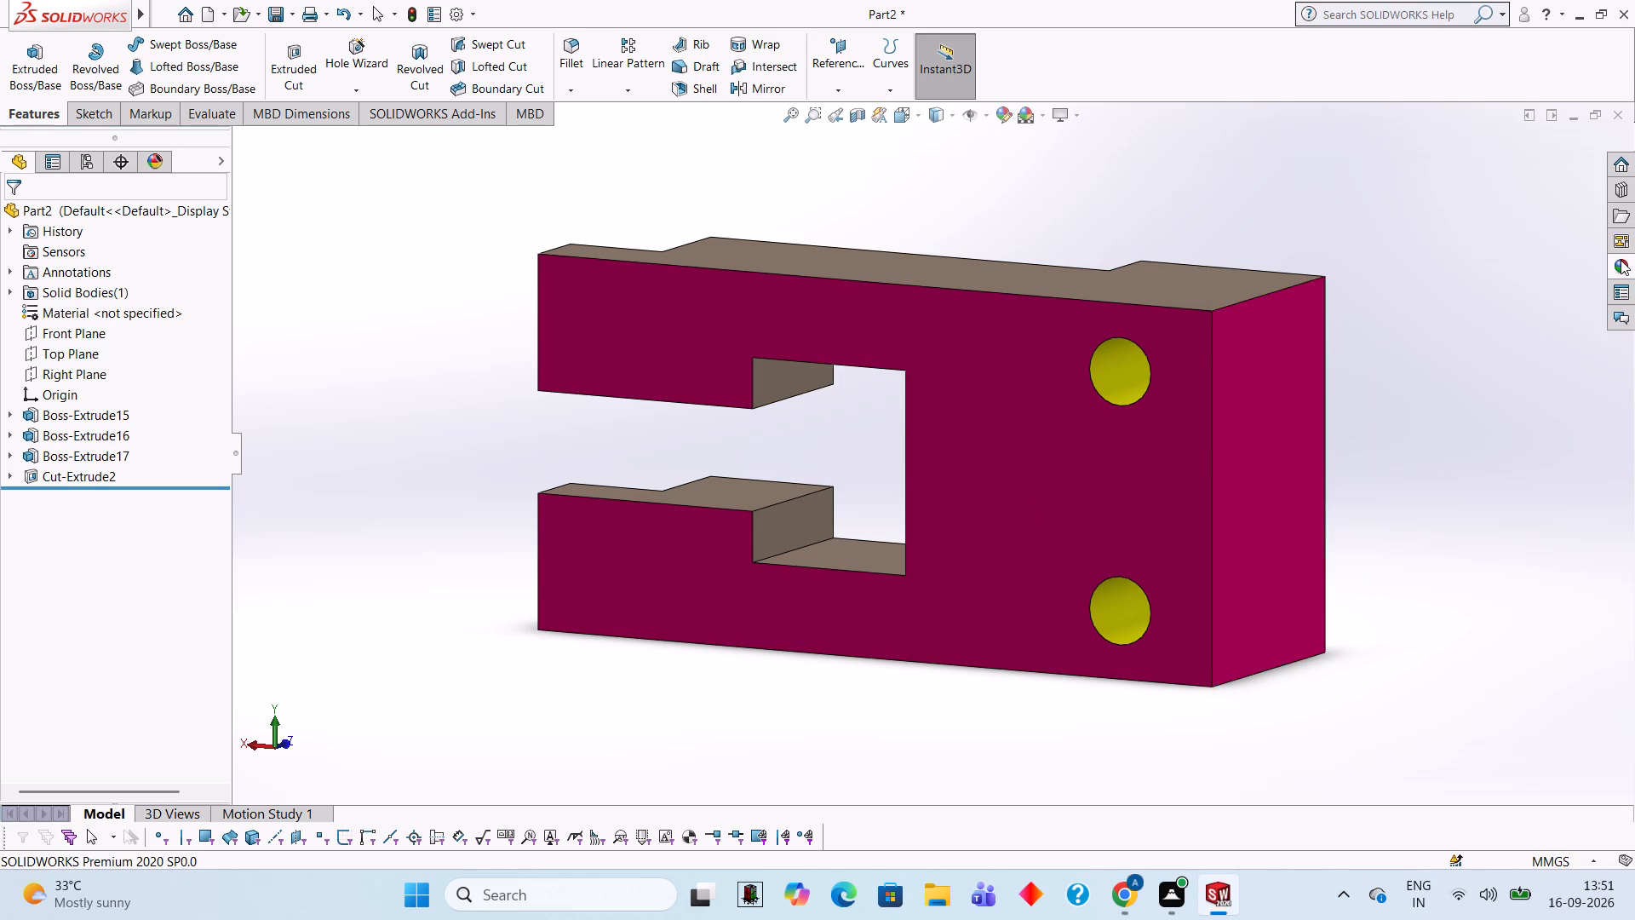
pyautogui.click(1621, 260)
pyautogui.moveTo(1454, 753); pyautogui.dragTo(1188, 274)
pyautogui.click(1188, 274)
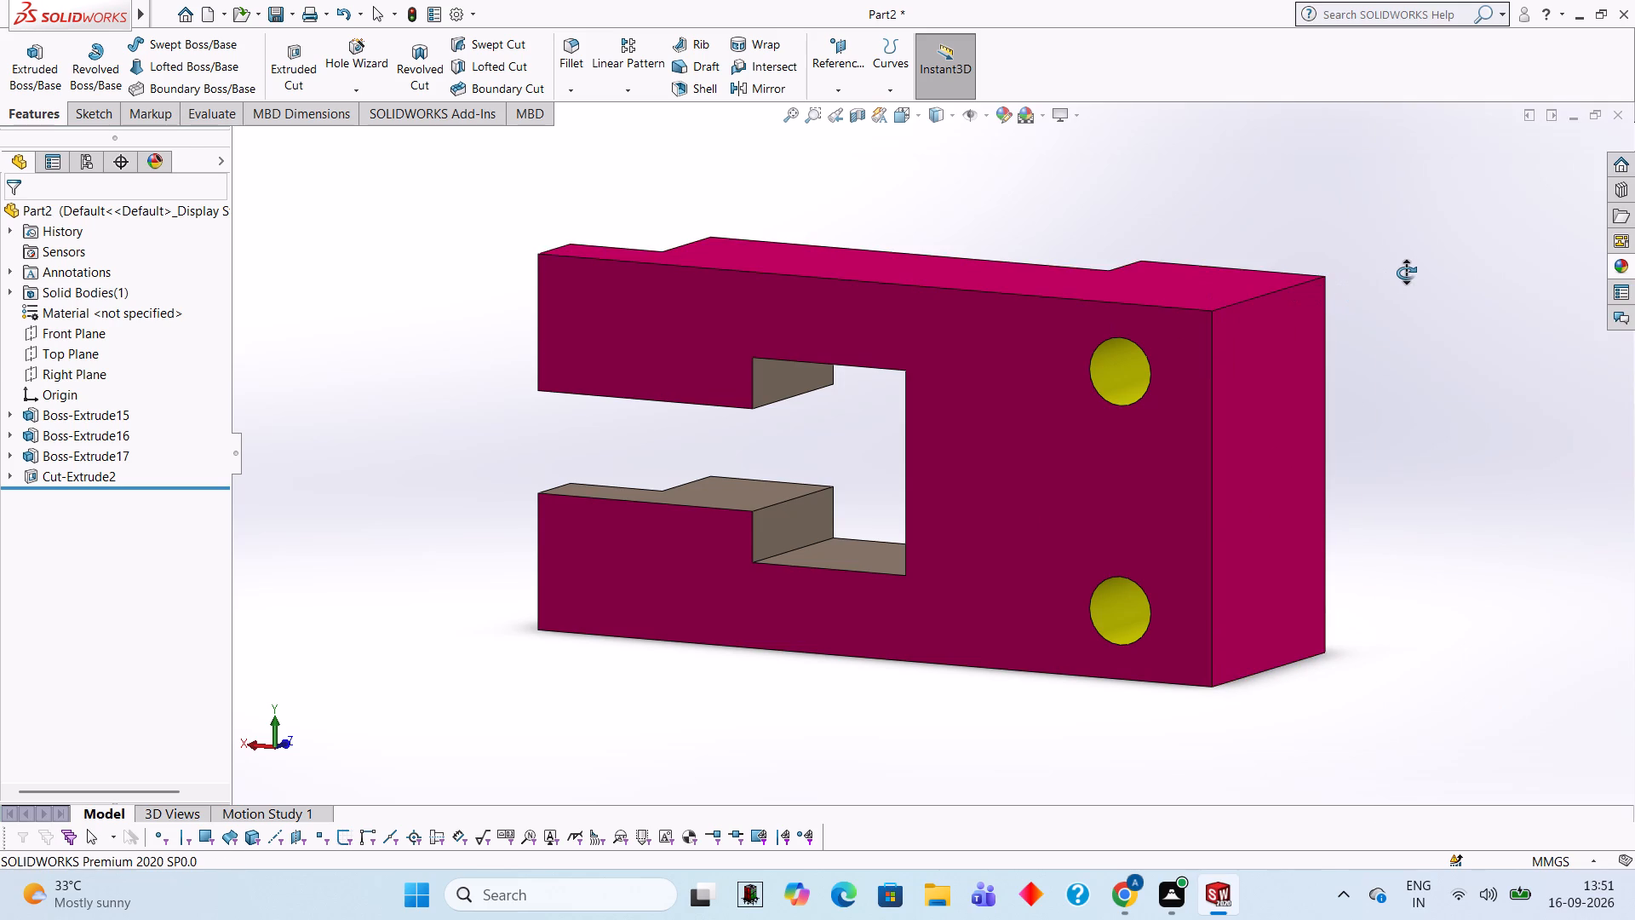
# Apply the solid Pink appearance to the end faces of both low prongs.
pyautogui.rightClick(1406, 273)
pyautogui.click(1449, 377)
pyautogui.moveTo(1340, 325); pyautogui.dragTo(1350, 480)
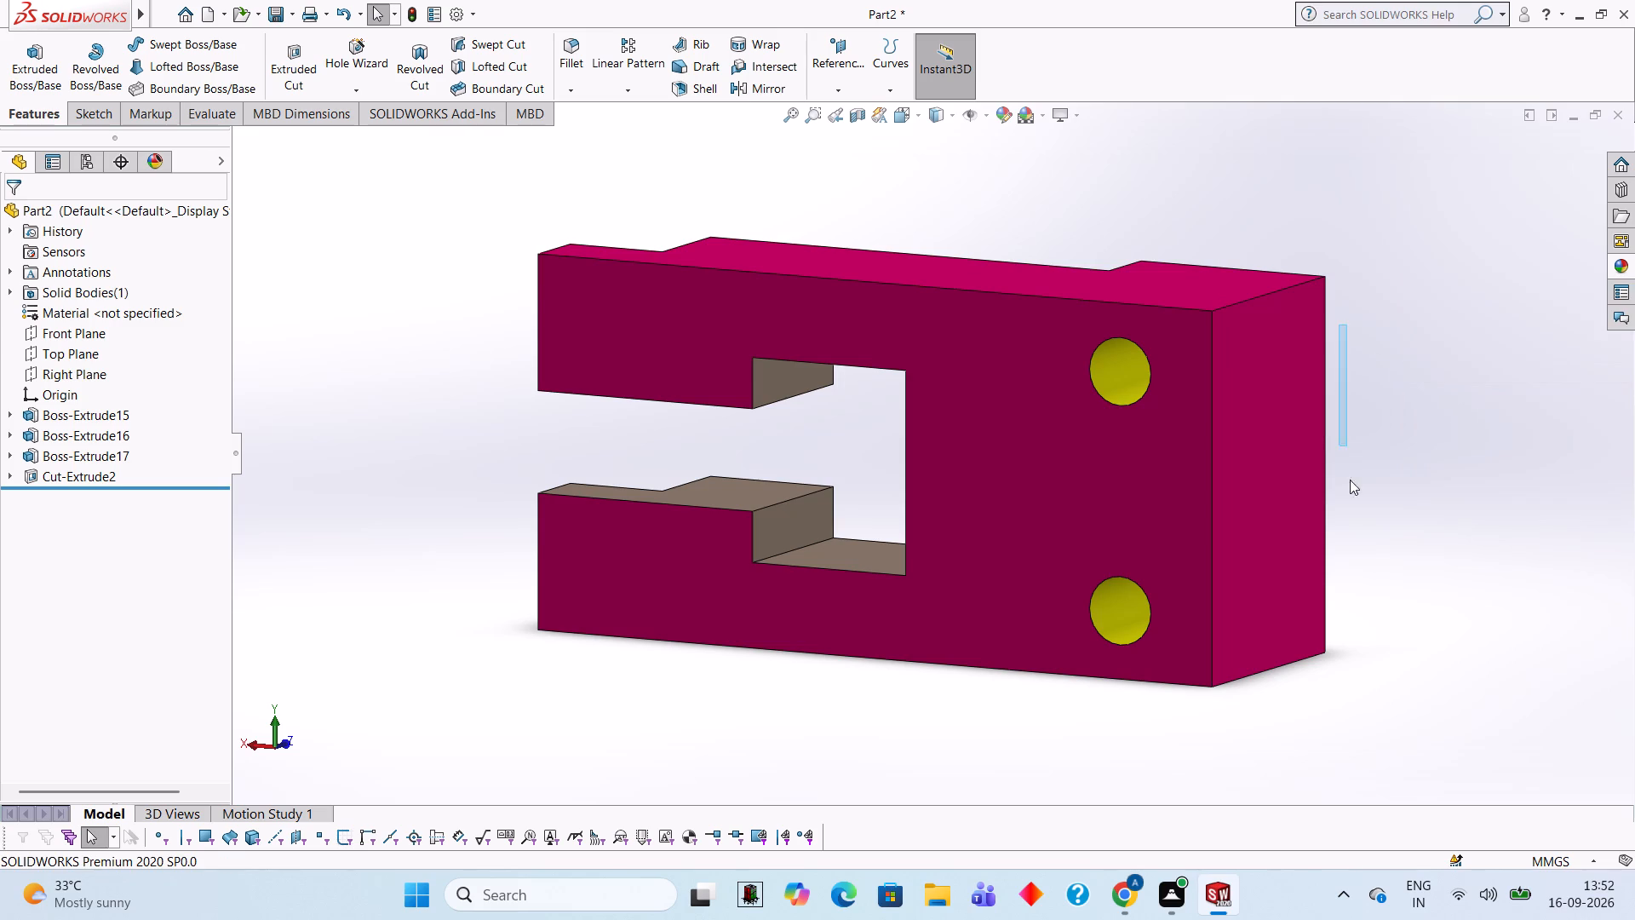
pyautogui.moveTo(1350, 480); pyautogui.dragTo(1356, 601)
pyautogui.rightClick(1474, 296)
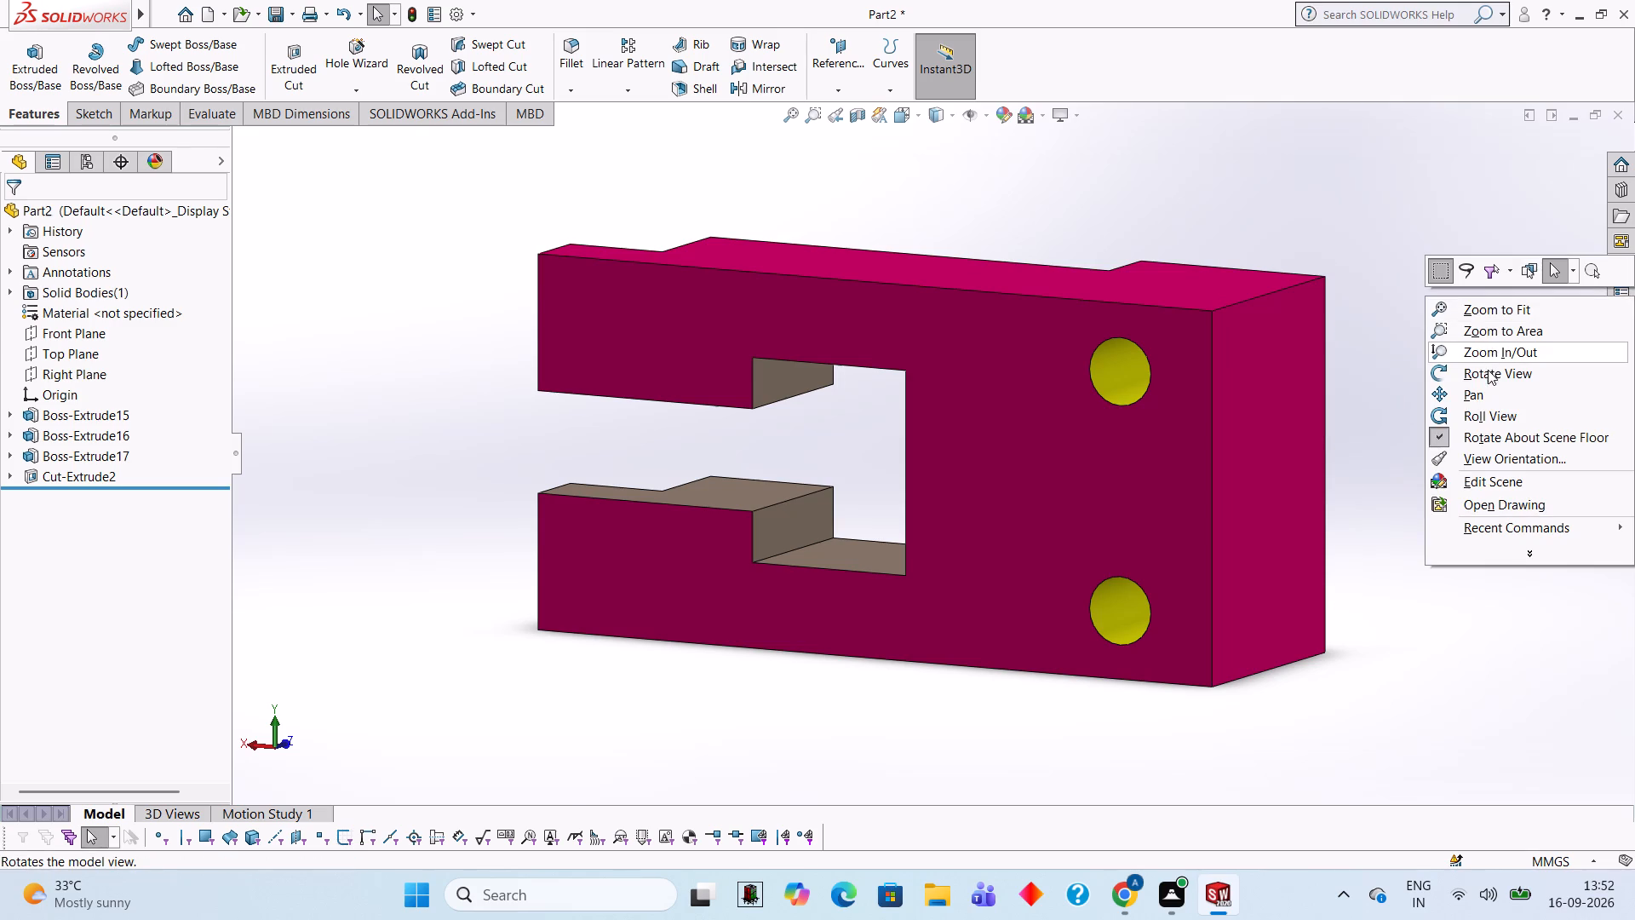
pyautogui.click(1491, 370)
pyautogui.moveTo(1324, 361); pyautogui.dragTo(1366, 603)
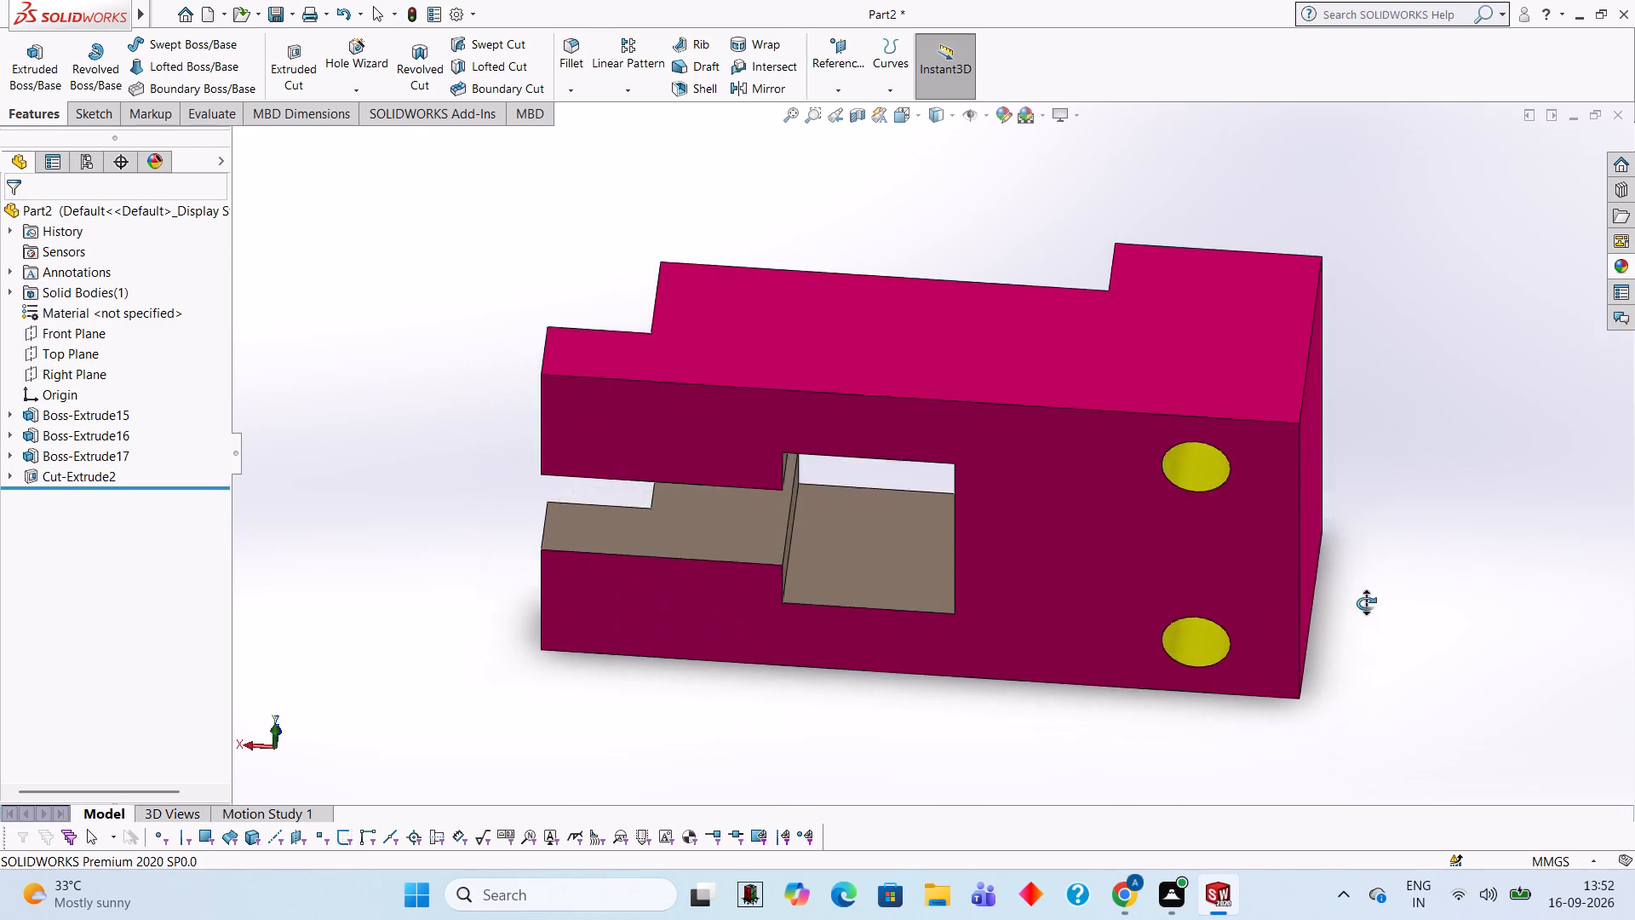
pyautogui.moveTo(1366, 603); pyautogui.dragTo(1064, 292)
pyautogui.moveTo(1006, 440); pyautogui.dragTo(1008, 320)
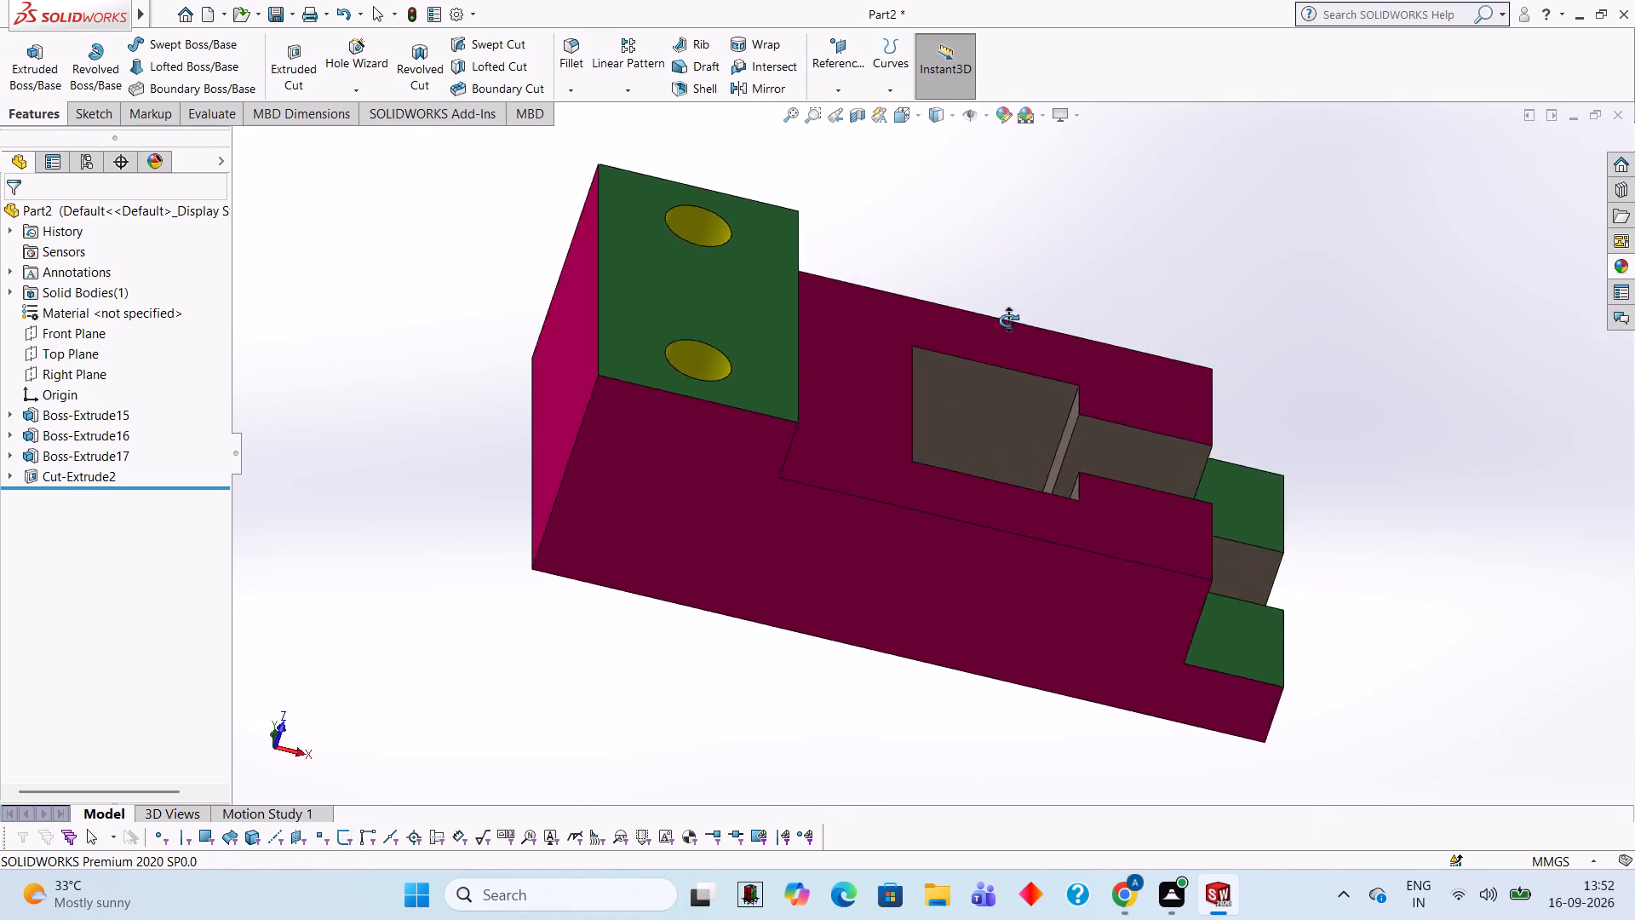
pyautogui.moveTo(1008, 320); pyautogui.dragTo(901, 394)
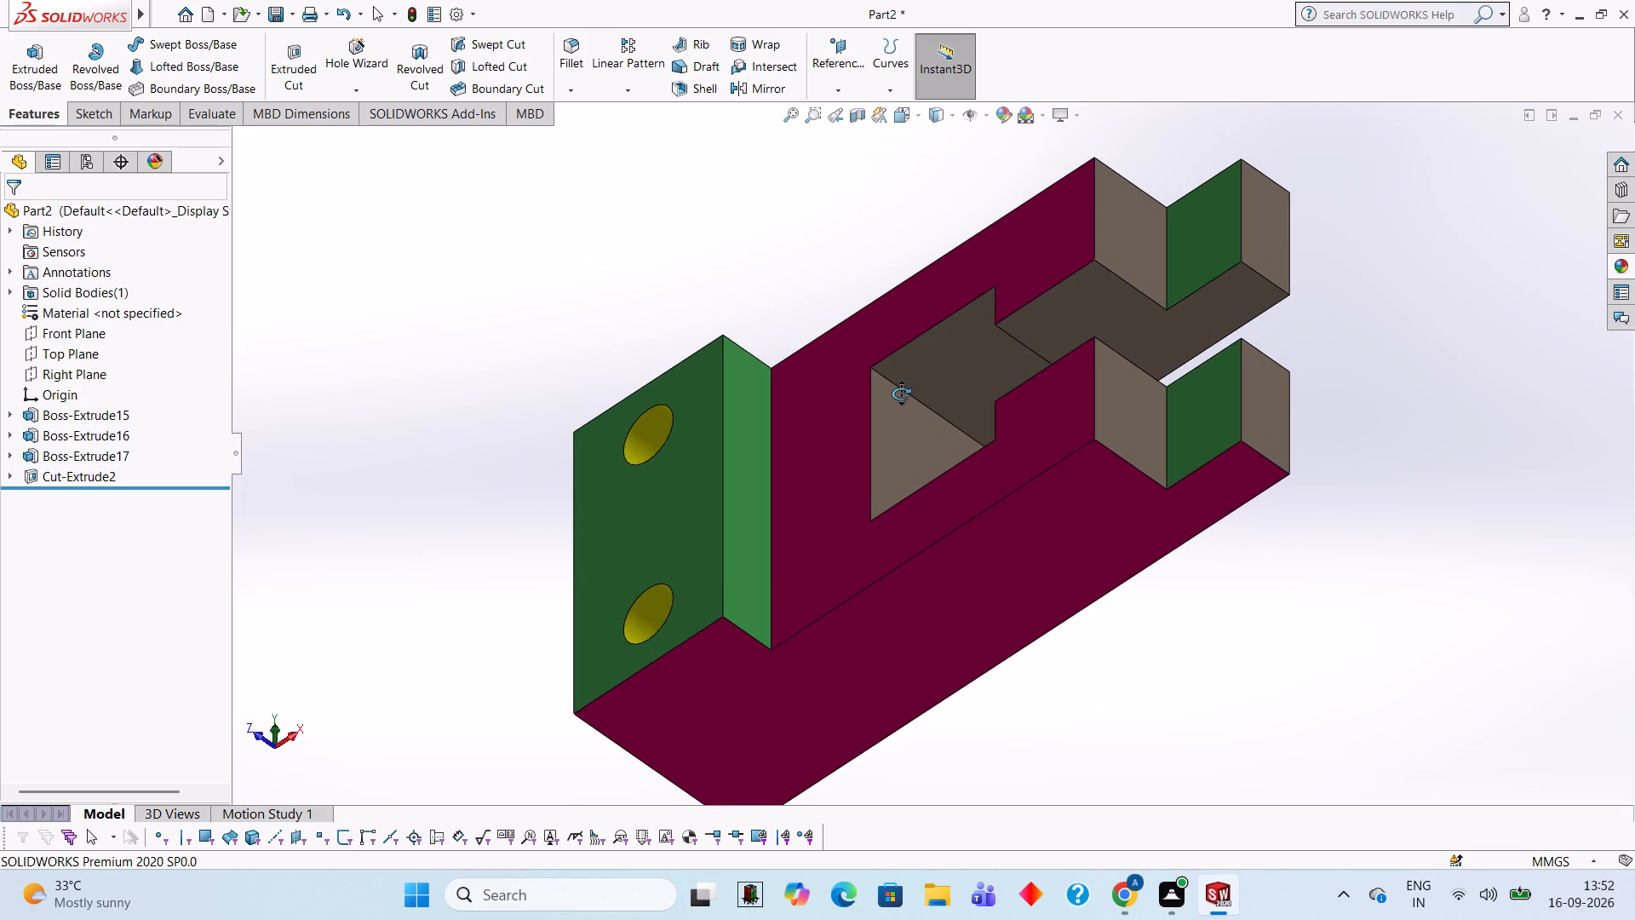
pyautogui.moveTo(901, 394); pyautogui.dragTo(852, 582)
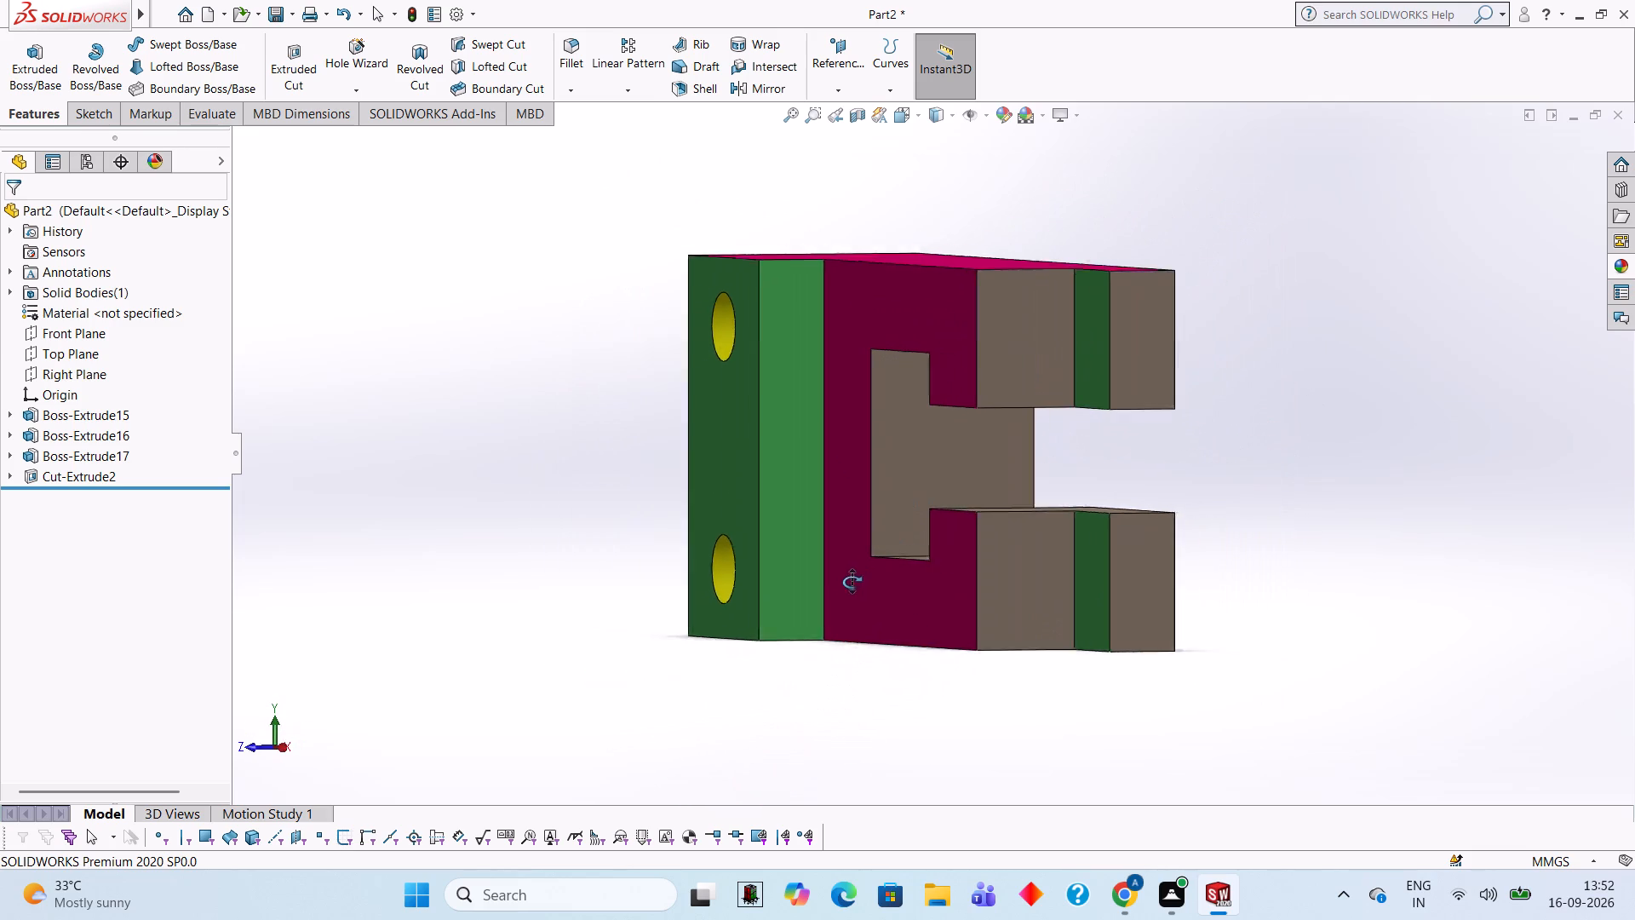
pyautogui.moveTo(852, 582); pyautogui.dragTo(881, 578)
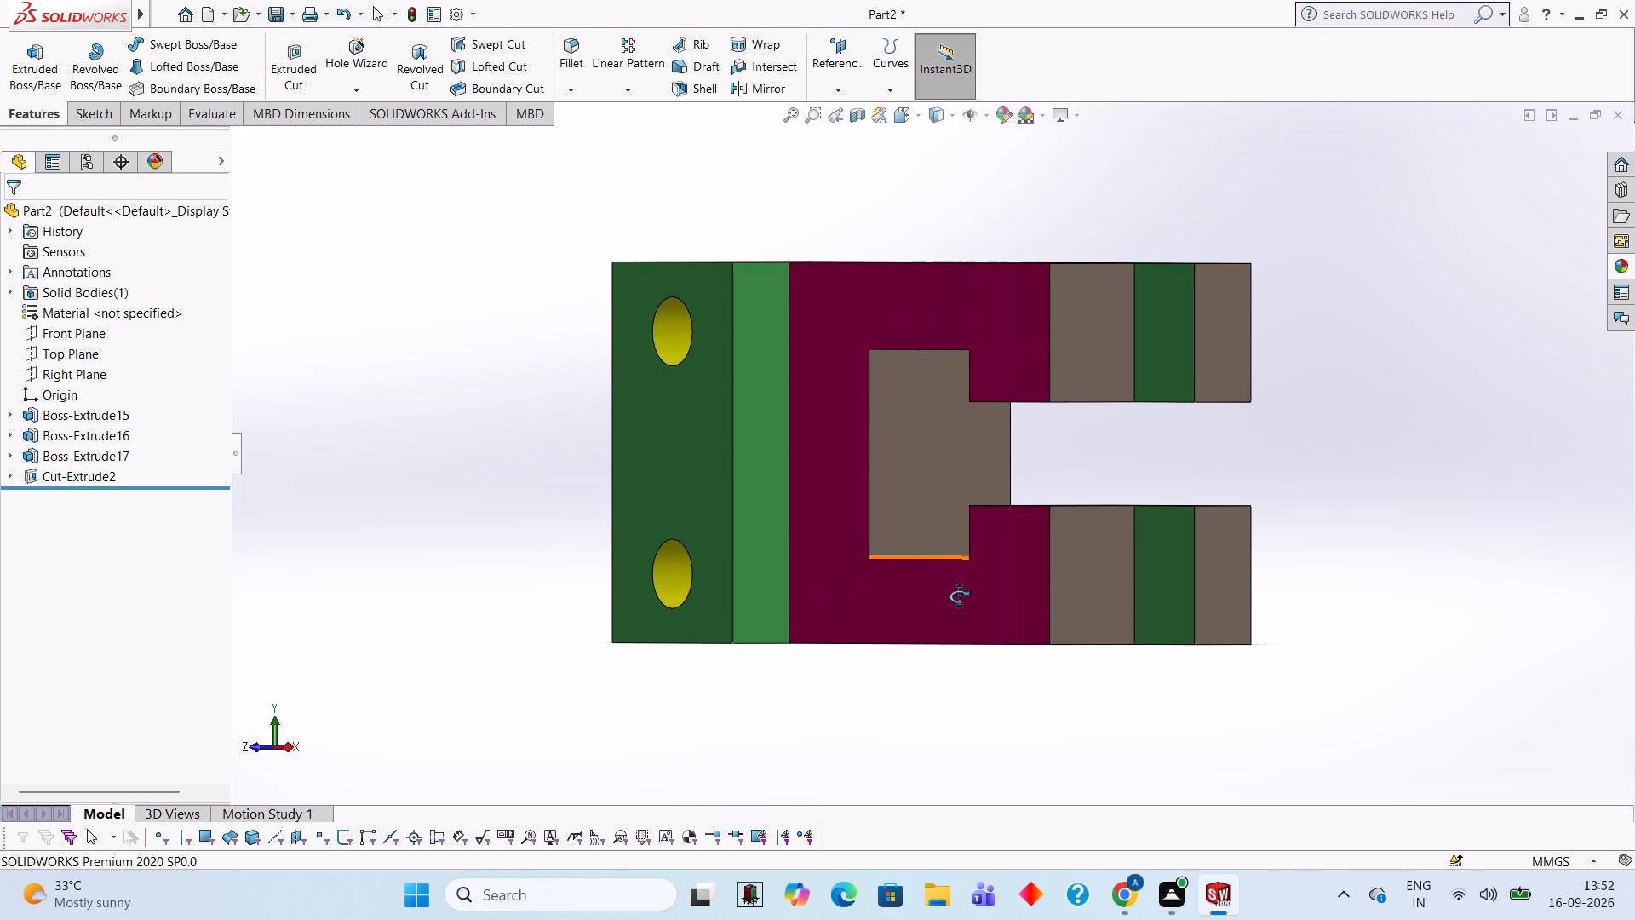
pyautogui.click(1625, 270)
pyautogui.moveTo(1472, 733); pyautogui.dragTo(1251, 351)
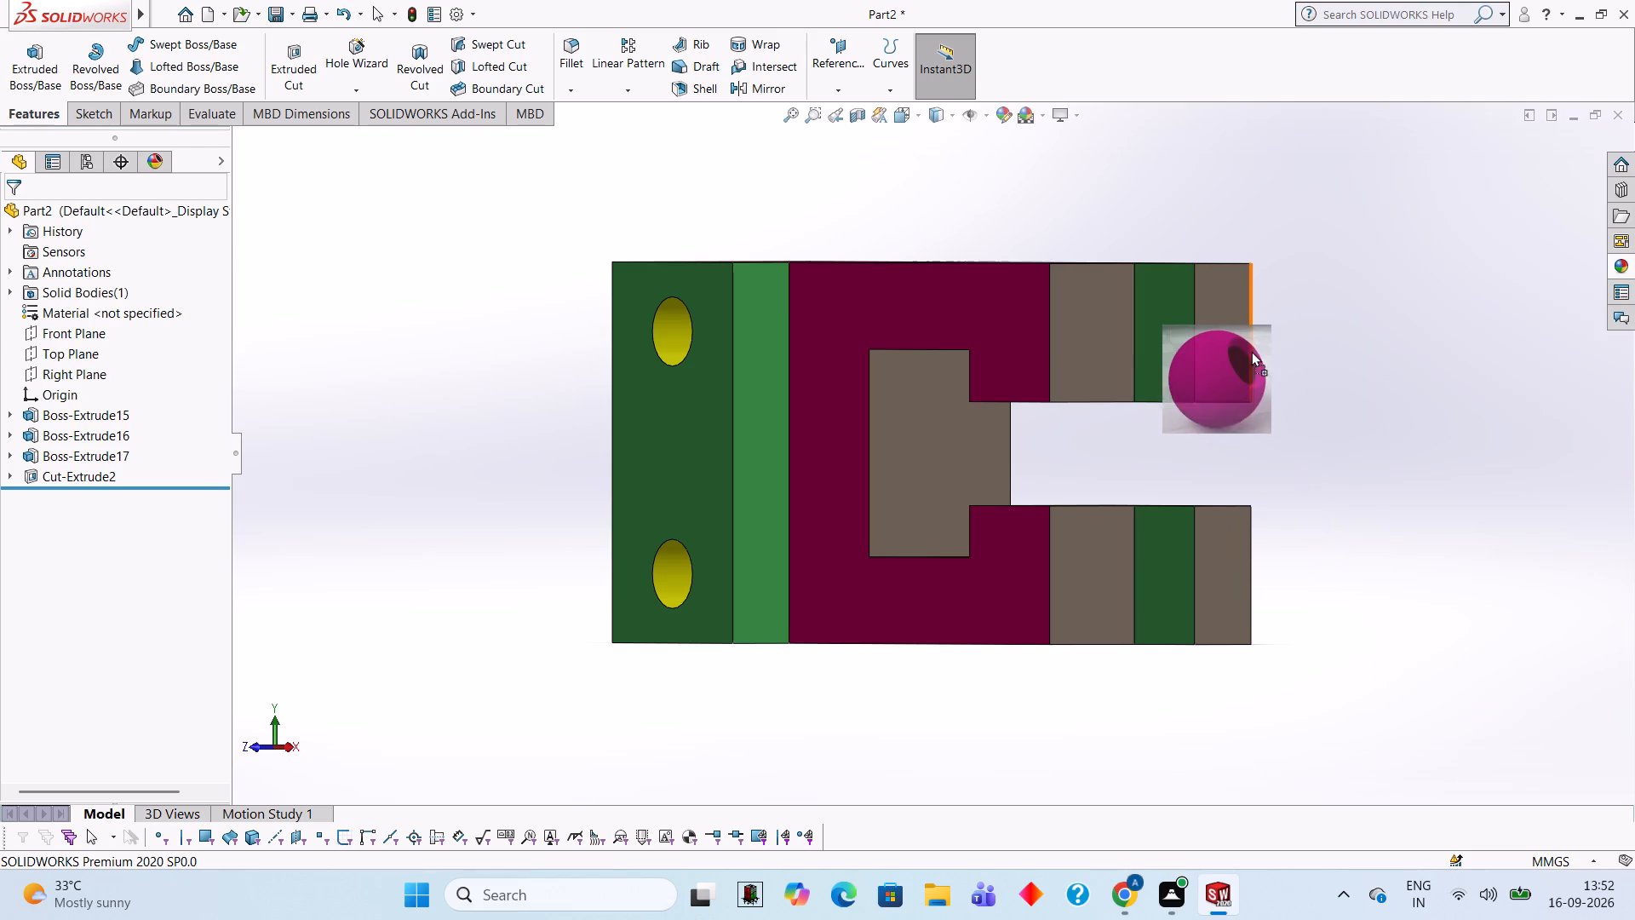
pyautogui.moveTo(1251, 351); pyautogui.dragTo(1259, 324)
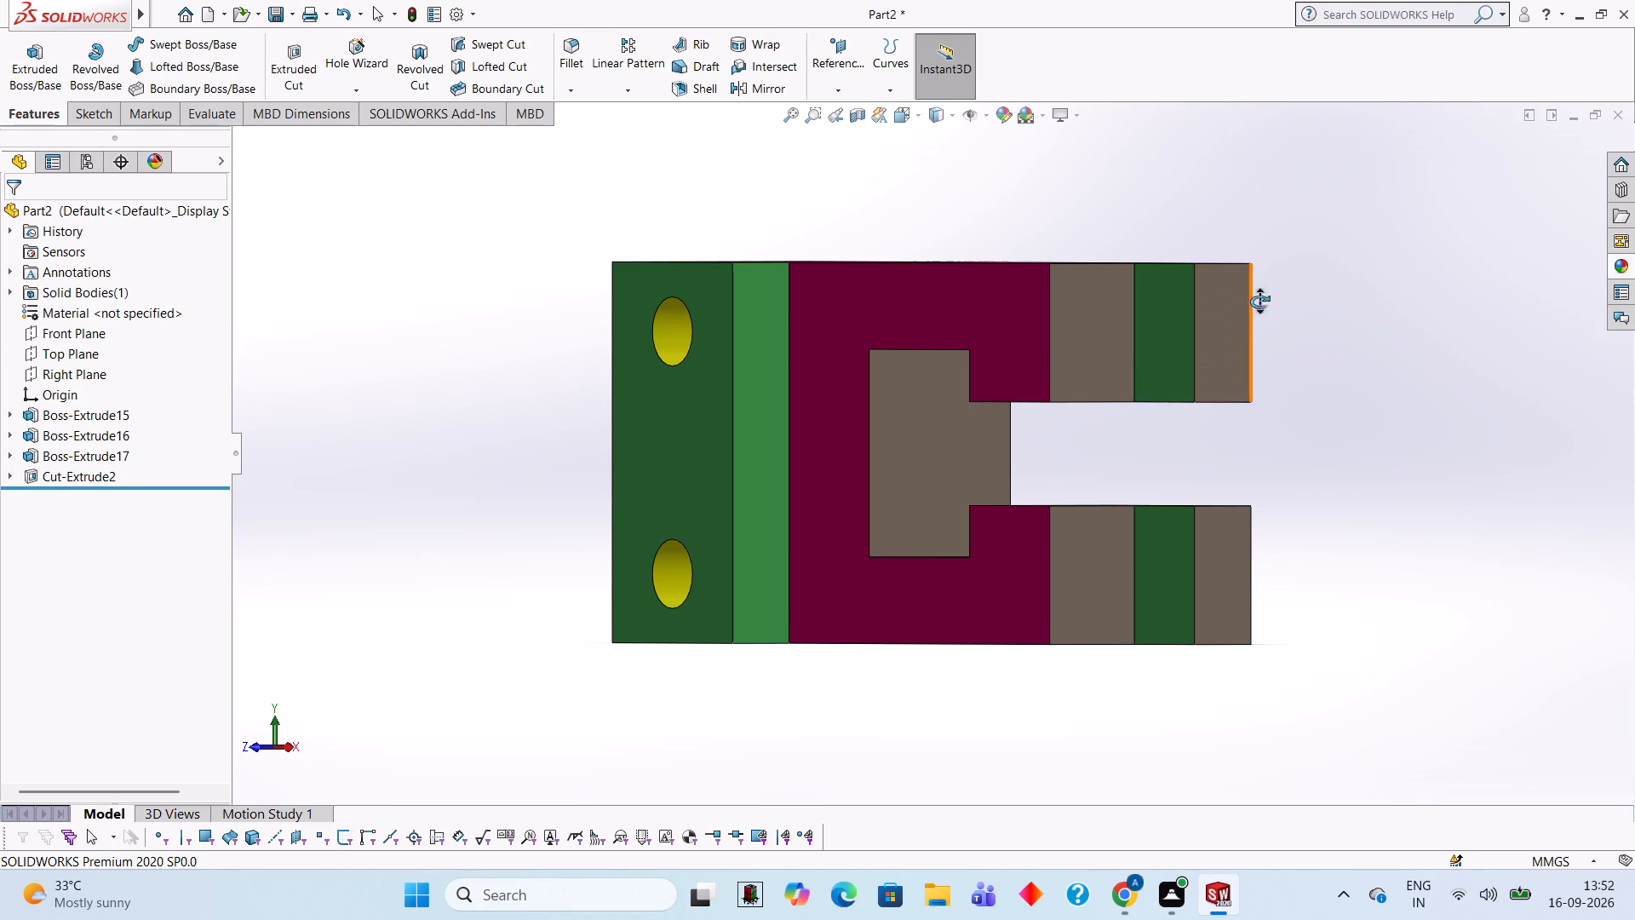
pyautogui.doubleClick(1609, 267)
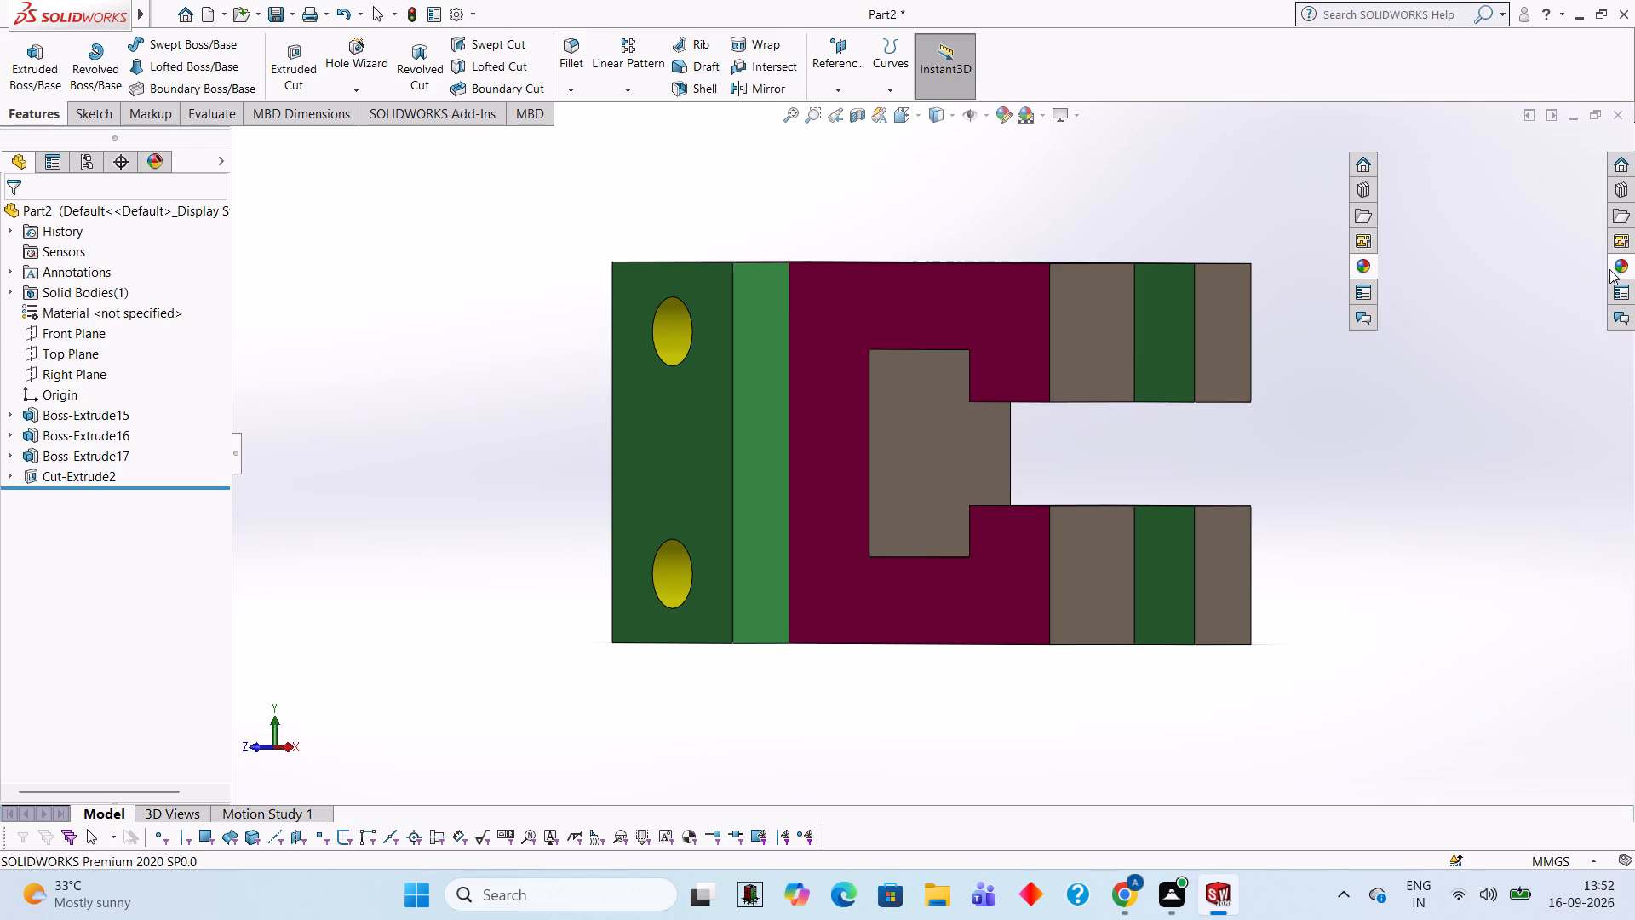
pyautogui.moveTo(1474, 727); pyautogui.dragTo(1262, 283)
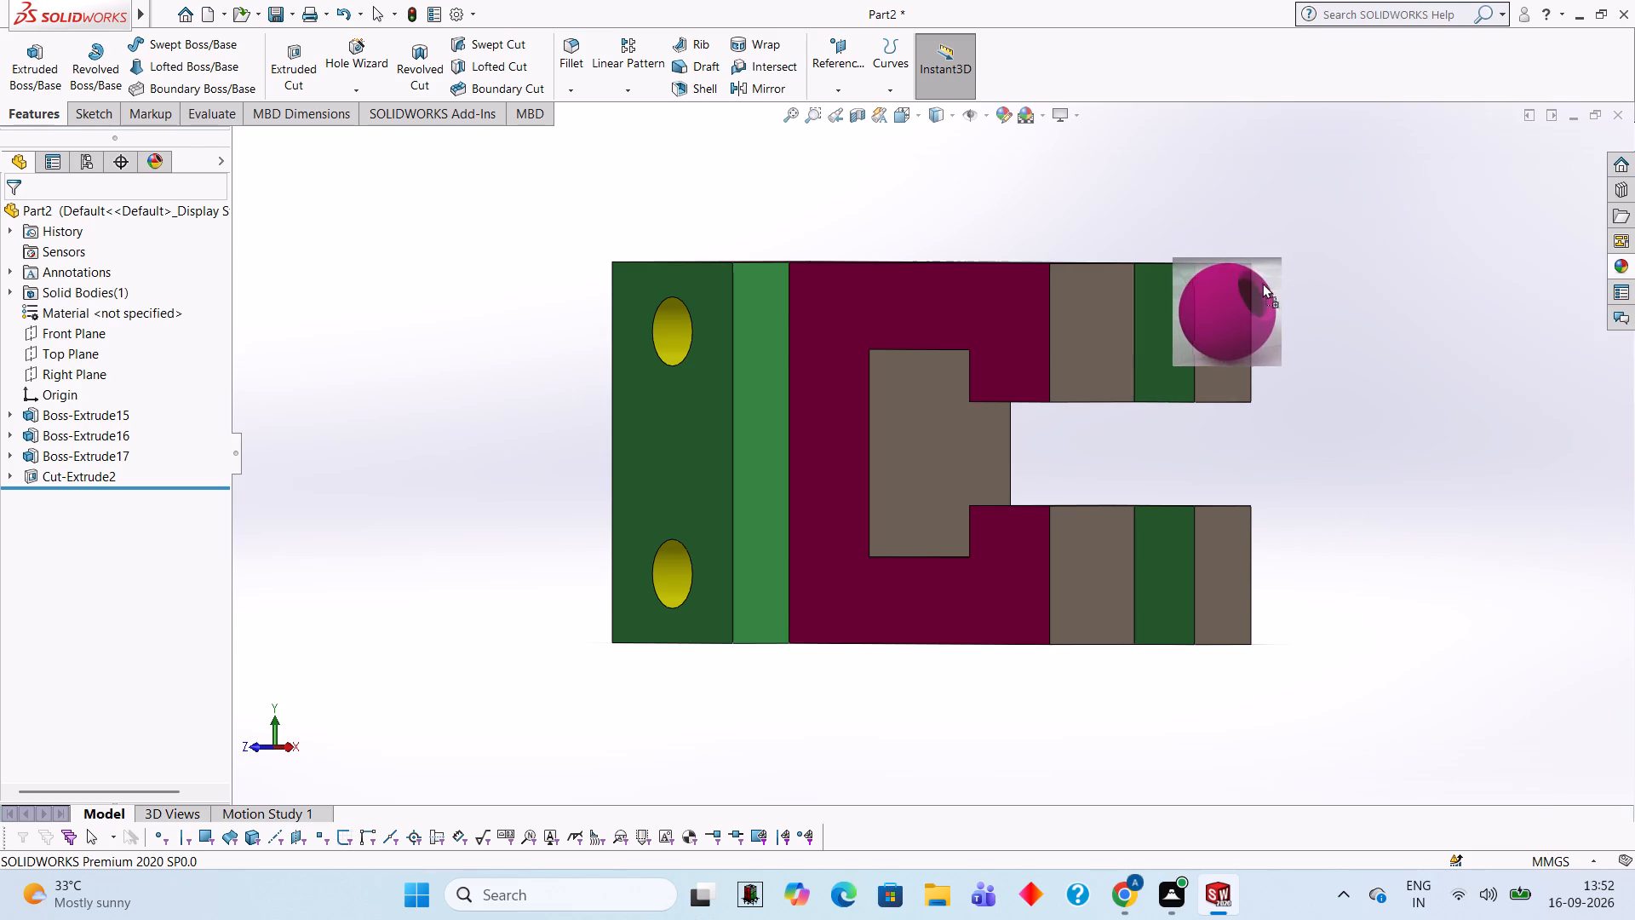
pyautogui.moveTo(1262, 283); pyautogui.dragTo(1236, 316)
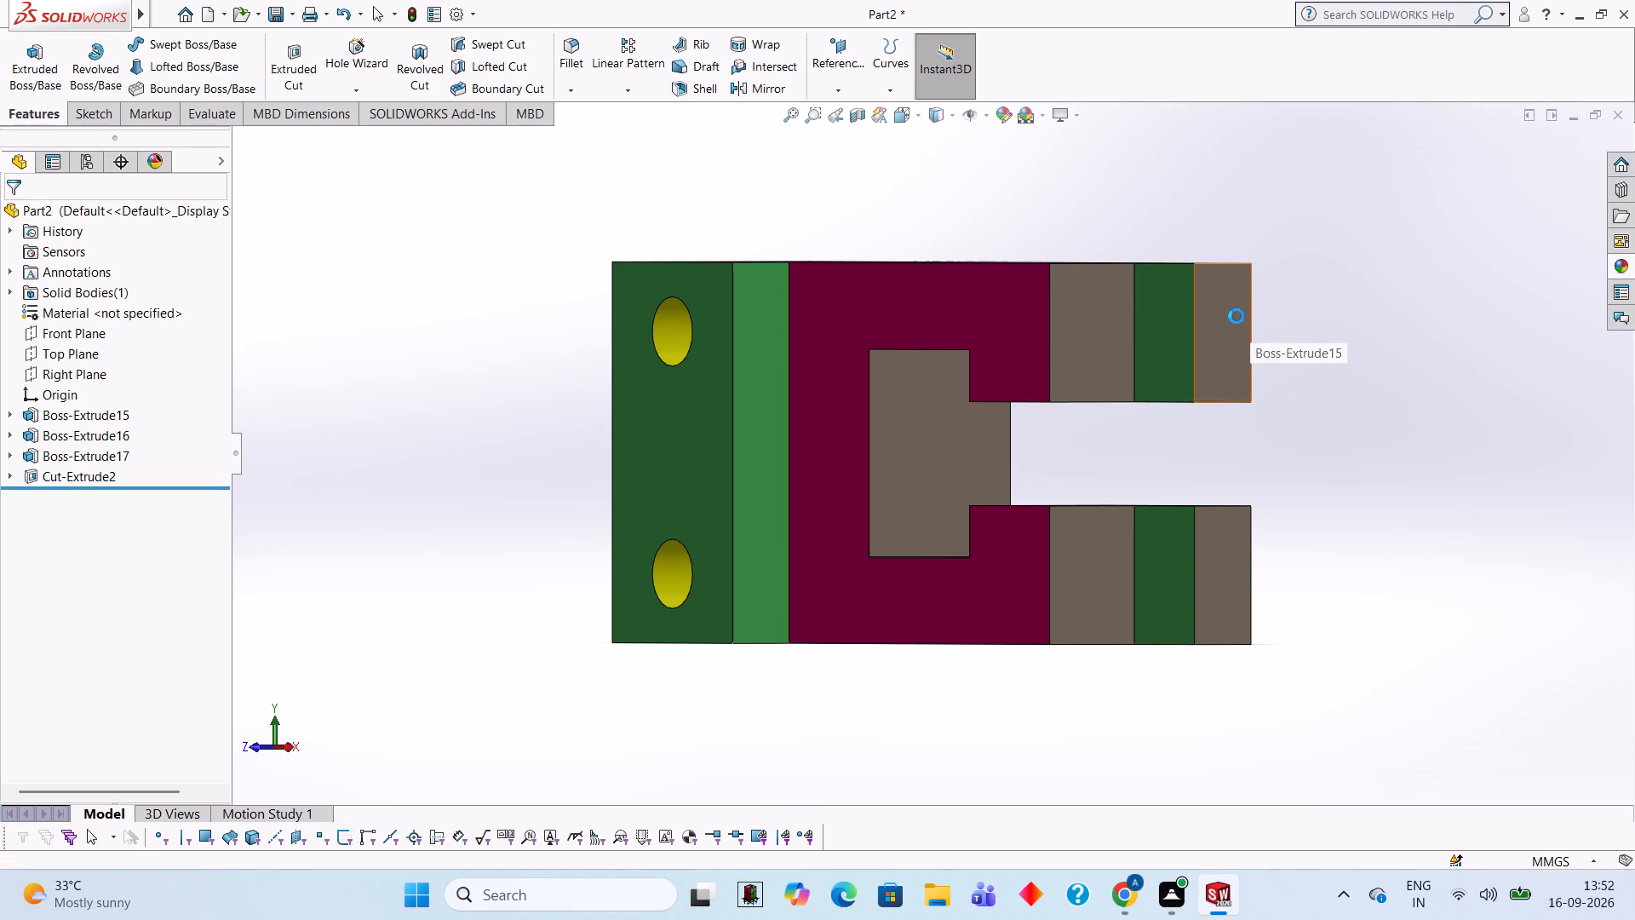
pyautogui.click(1235, 314)
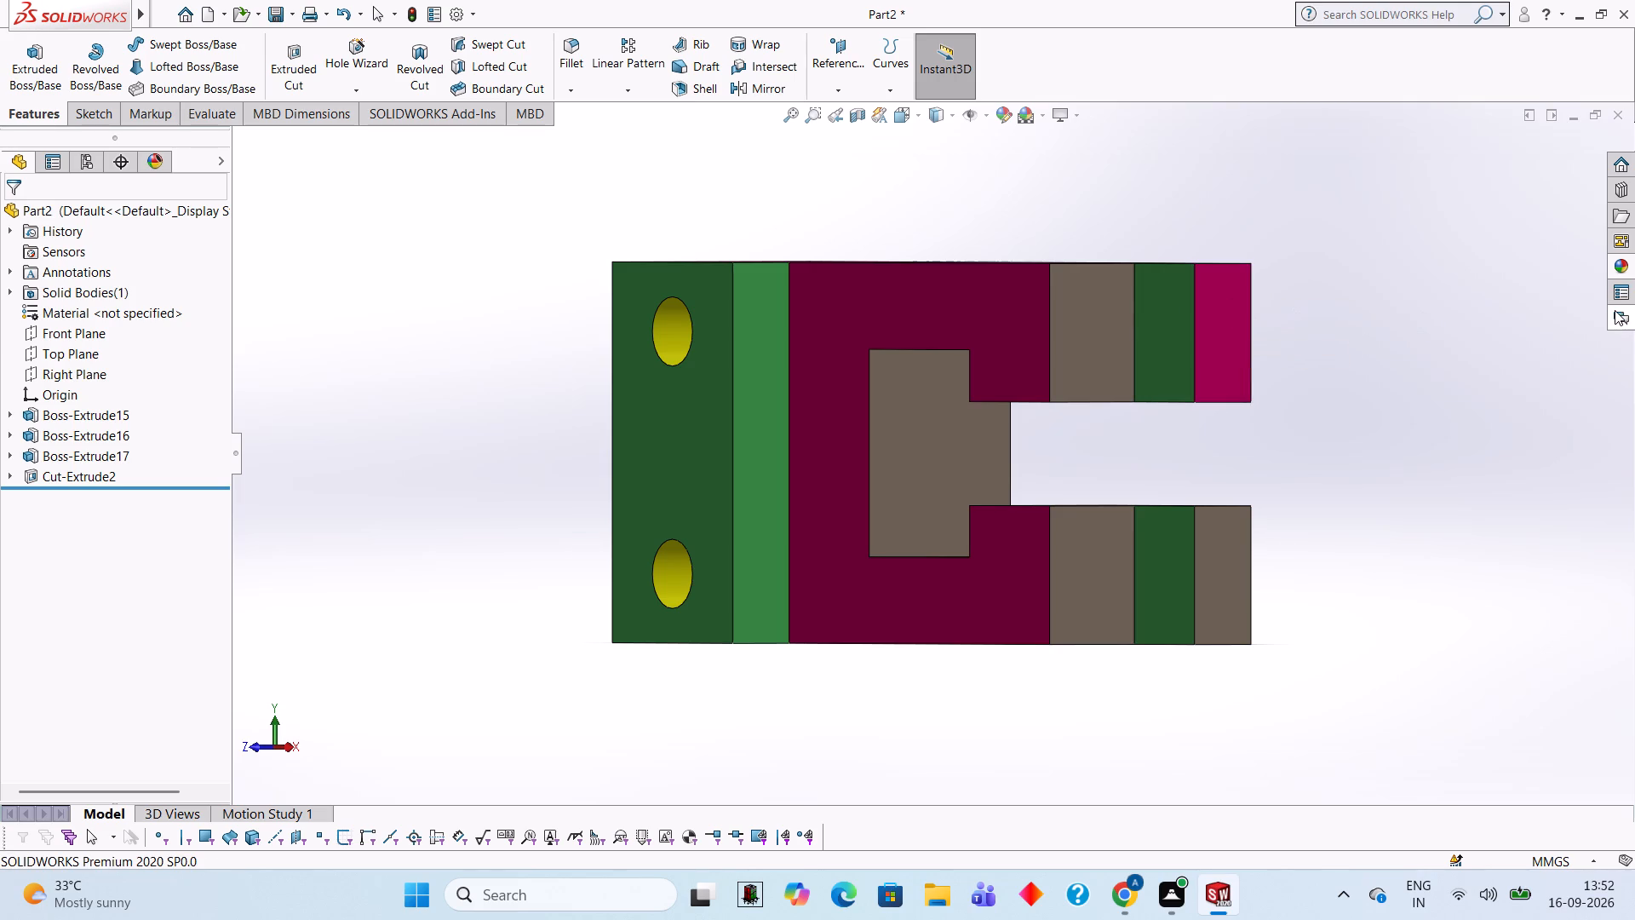
pyautogui.click(1617, 259)
pyautogui.moveTo(1475, 747); pyautogui.dragTo(1375, 667)
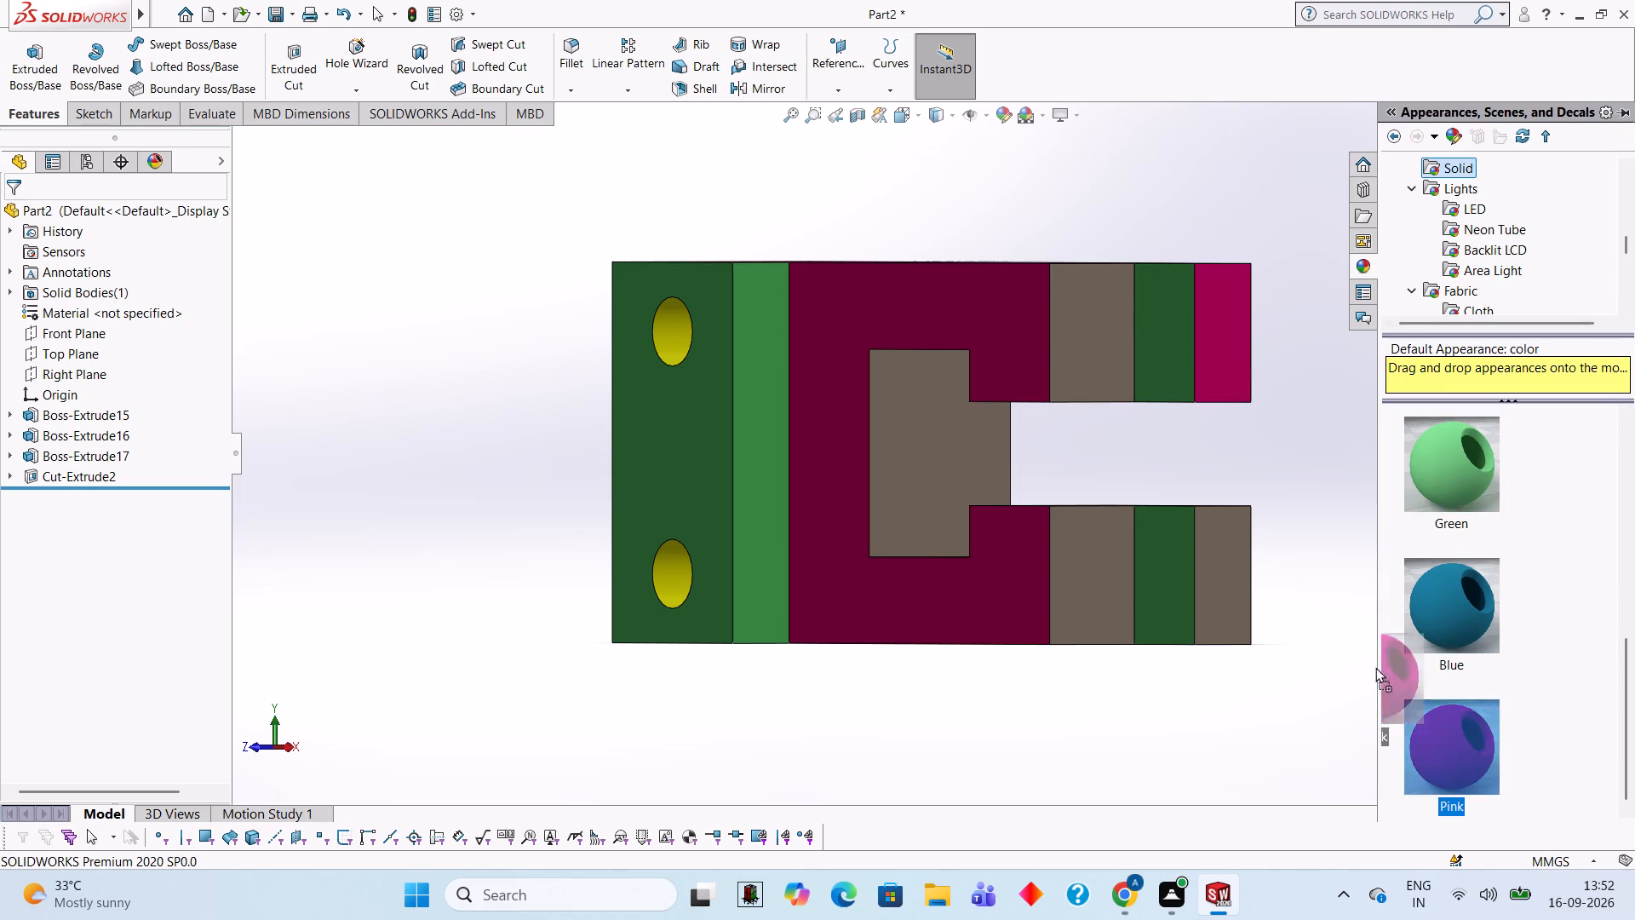
pyautogui.moveTo(1375, 667); pyautogui.dragTo(1236, 578)
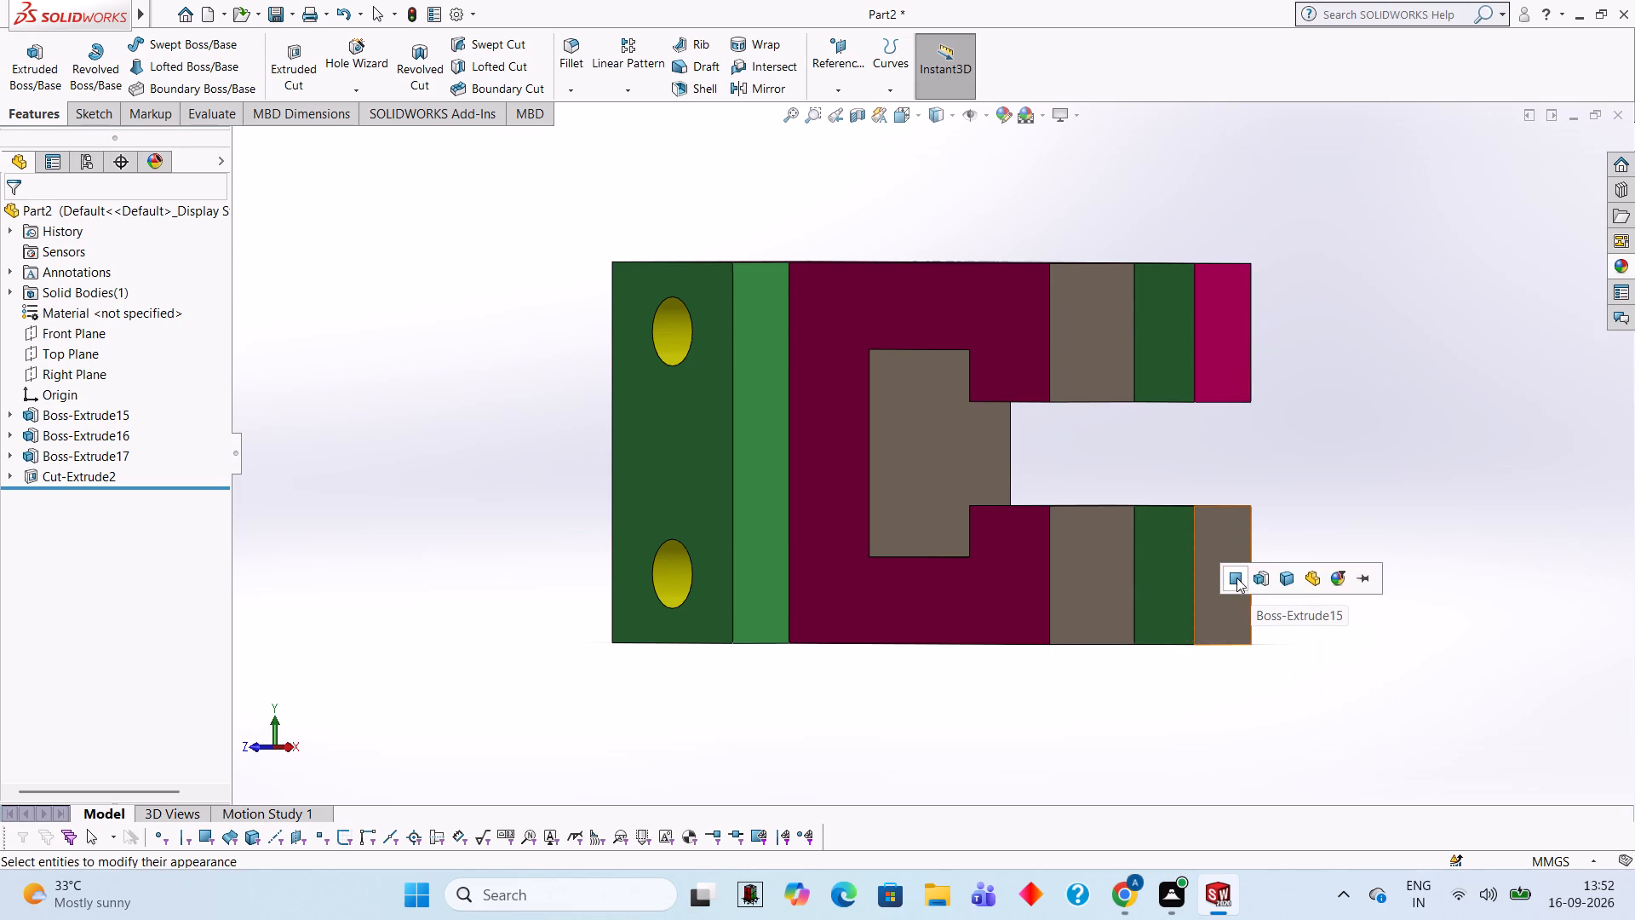
pyautogui.doubleClick(1236, 578)
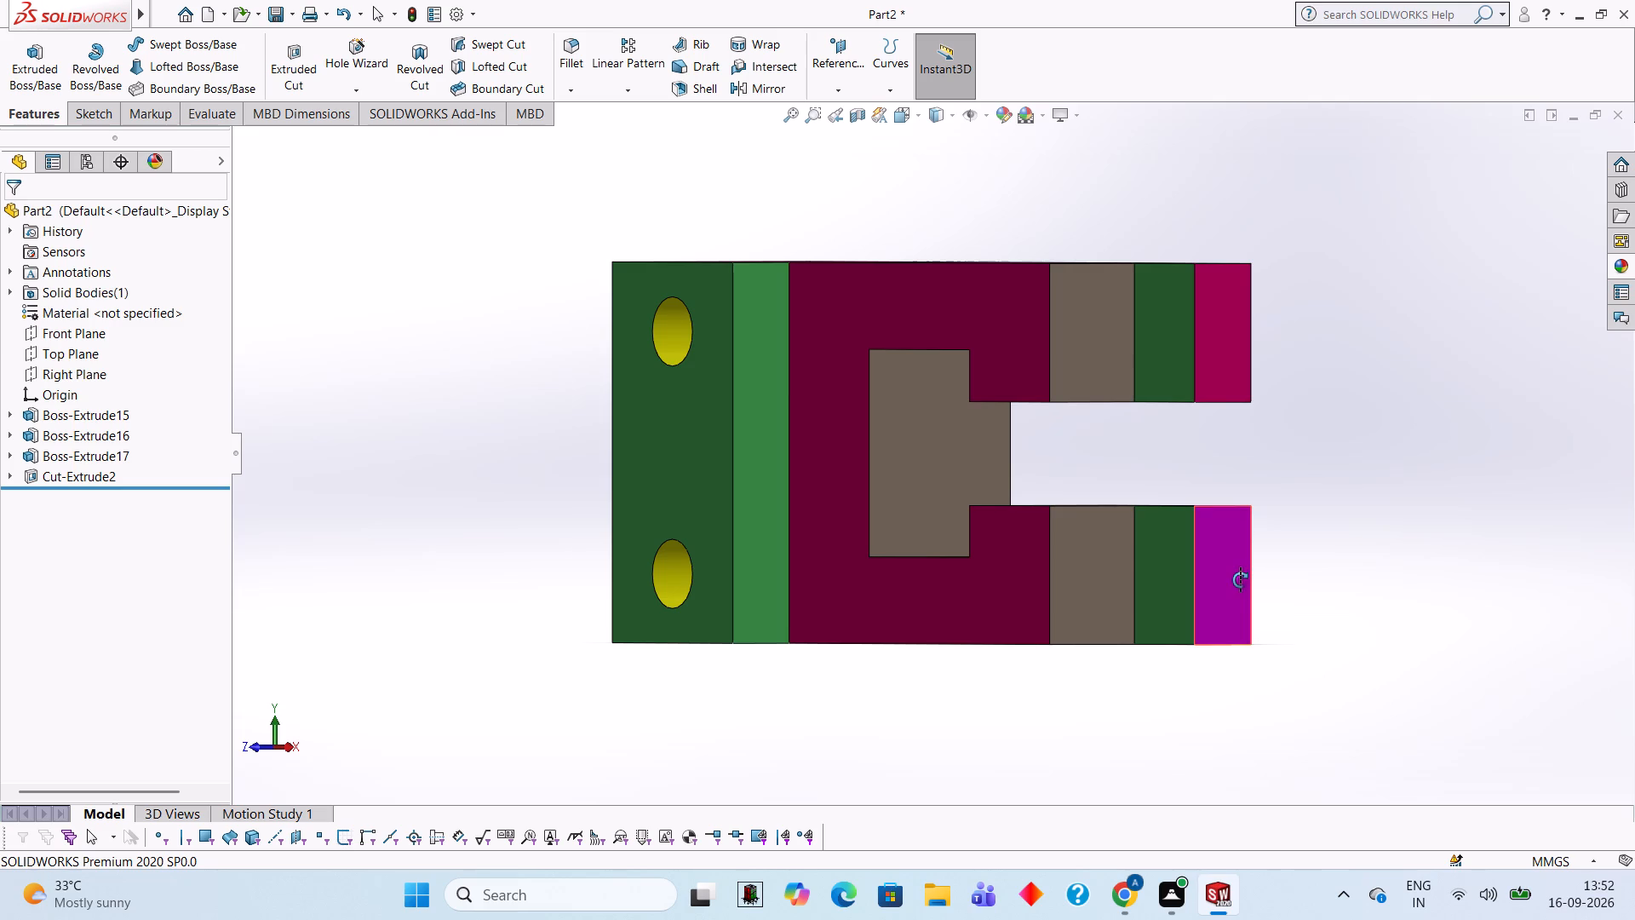
# Apply the solid Green appearance to the two vertical step faces between the middle block and the low prong ends.
pyautogui.rightClick(1464, 294)
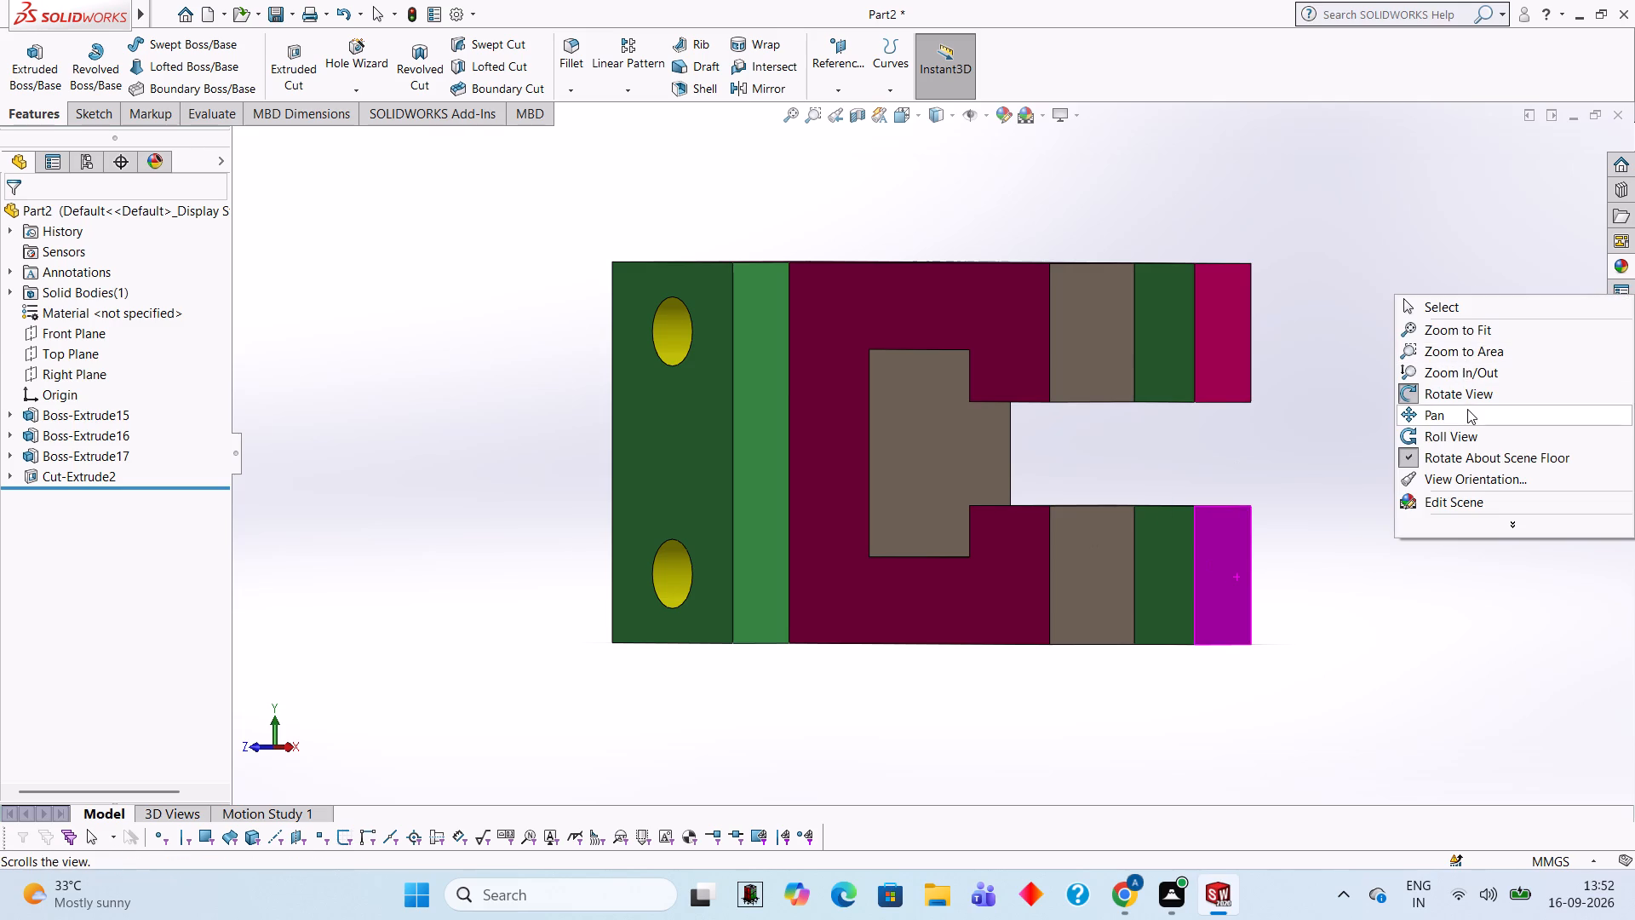
pyautogui.click(1467, 397)
pyautogui.moveTo(1314, 471); pyautogui.dragTo(1353, 216)
pyautogui.rightClick(1348, 223)
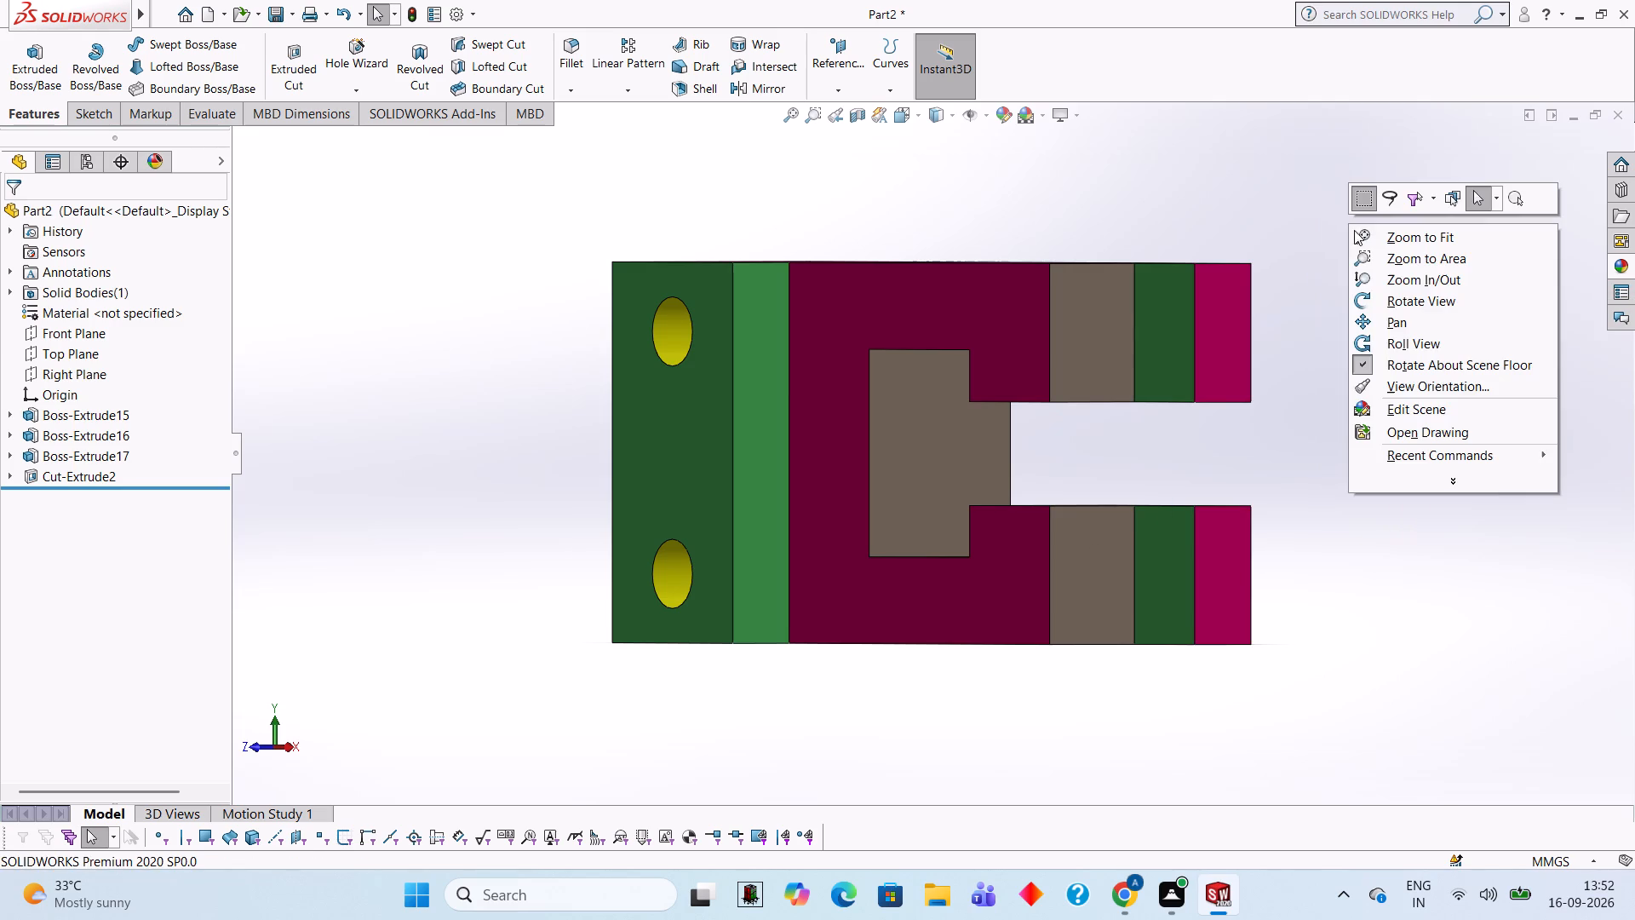
pyautogui.click(1465, 295)
pyautogui.moveTo(1218, 430); pyautogui.dragTo(1278, 221)
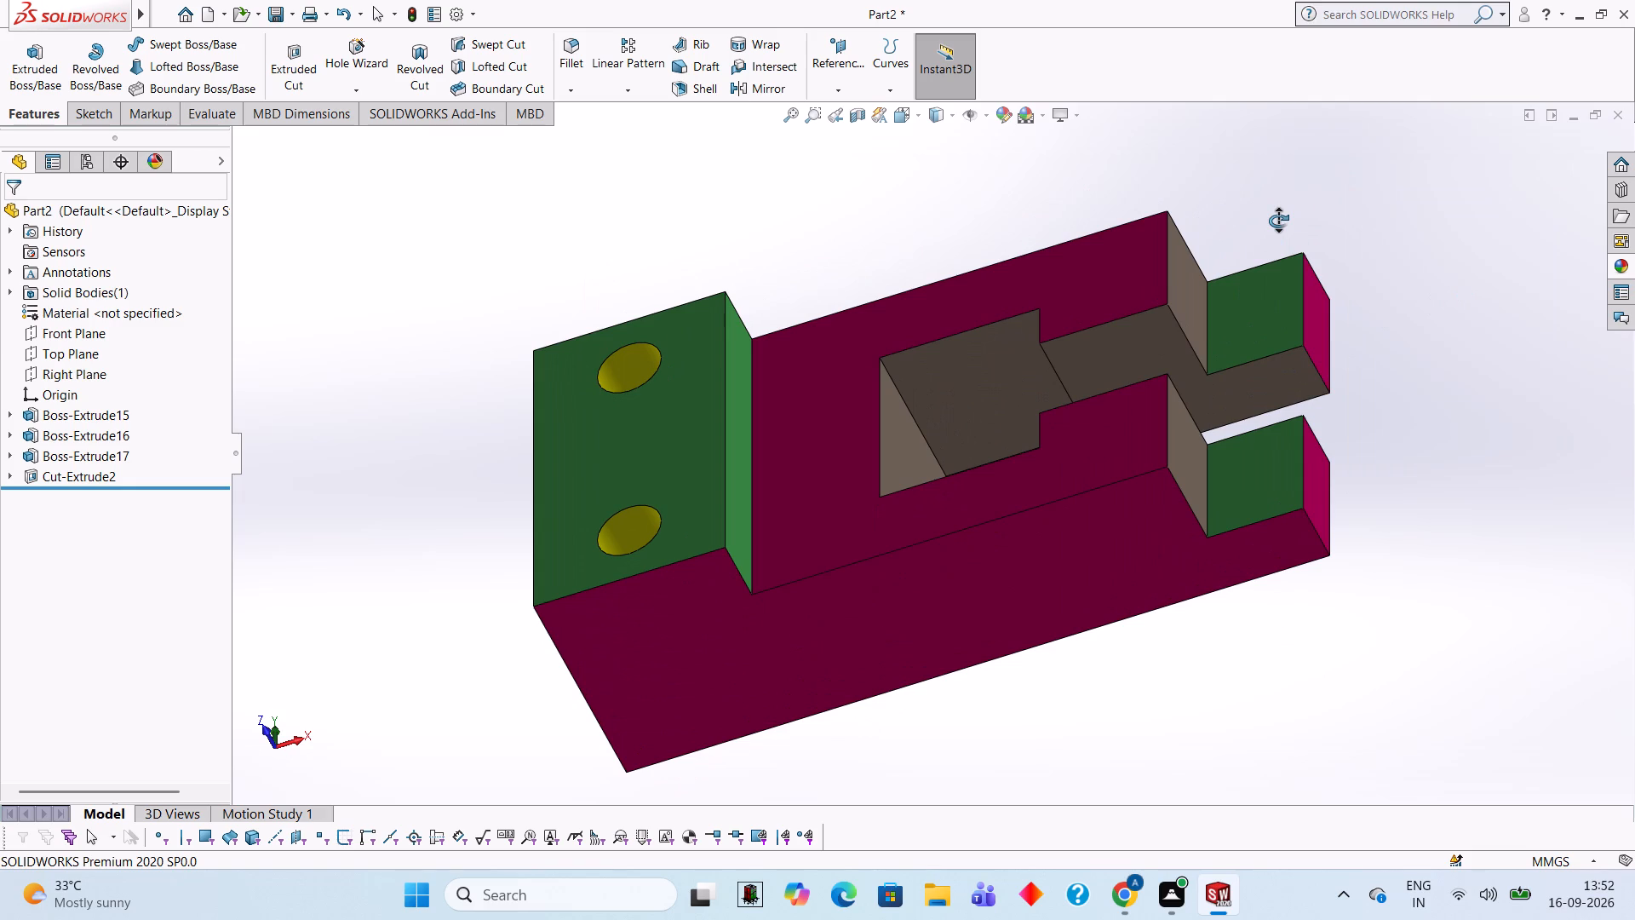
pyautogui.moveTo(1278, 221); pyautogui.dragTo(1278, 315)
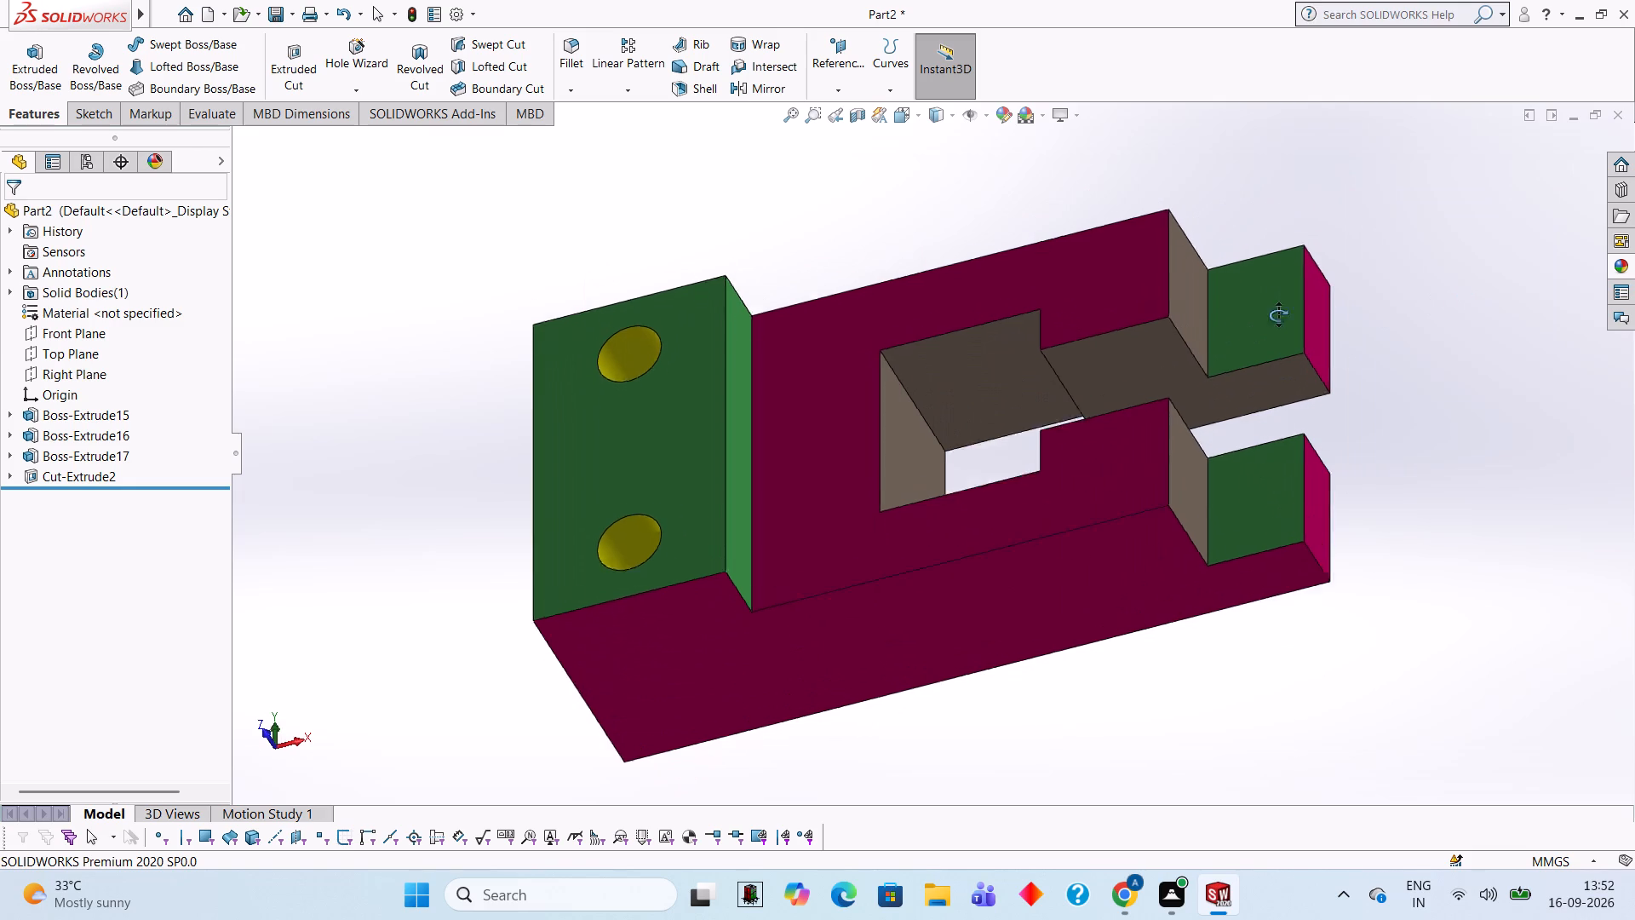
pyautogui.moveTo(1278, 315); pyautogui.dragTo(1245, 397)
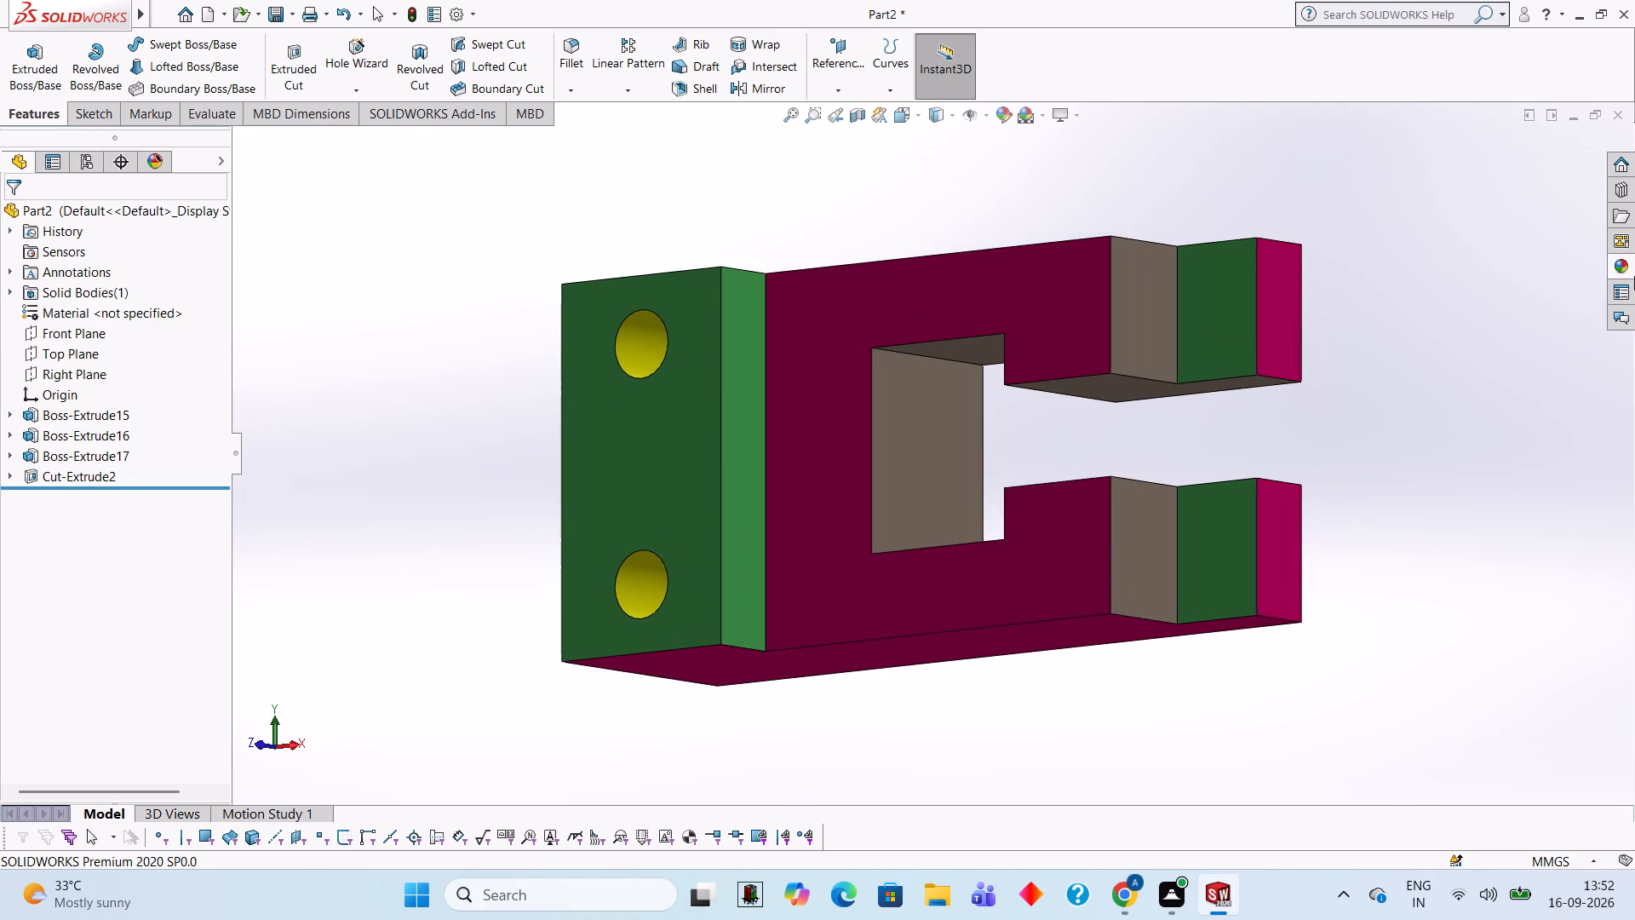
pyautogui.click(1633, 259)
pyautogui.moveTo(1474, 471); pyautogui.dragTo(1242, 319)
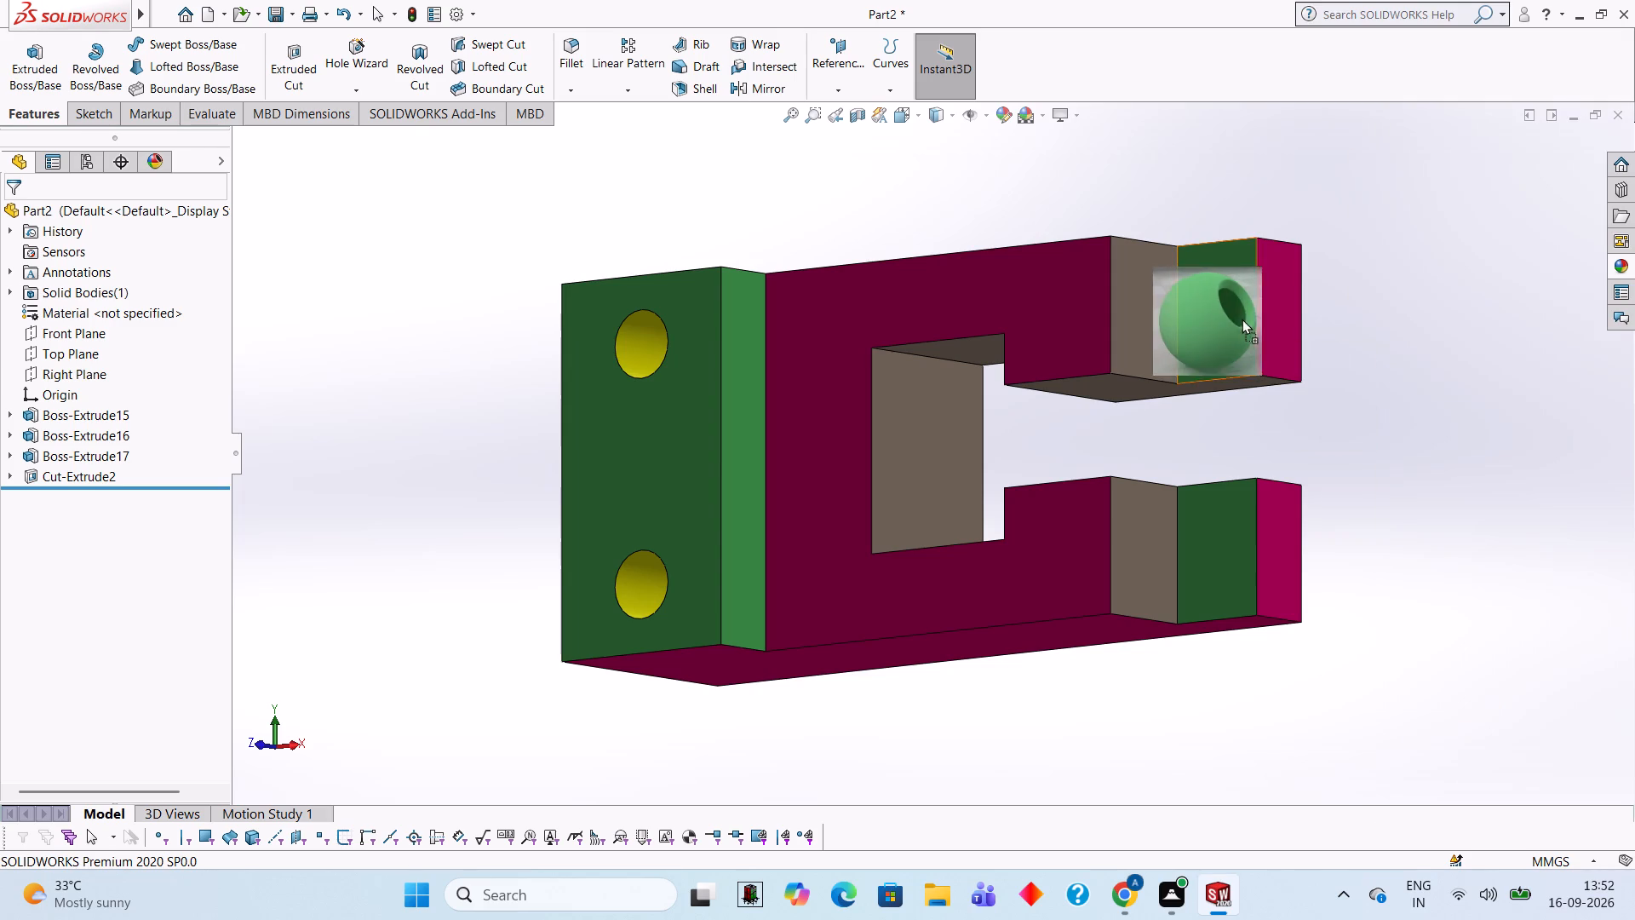
pyautogui.moveTo(1242, 319); pyautogui.dragTo(1164, 319)
pyautogui.click(1164, 319)
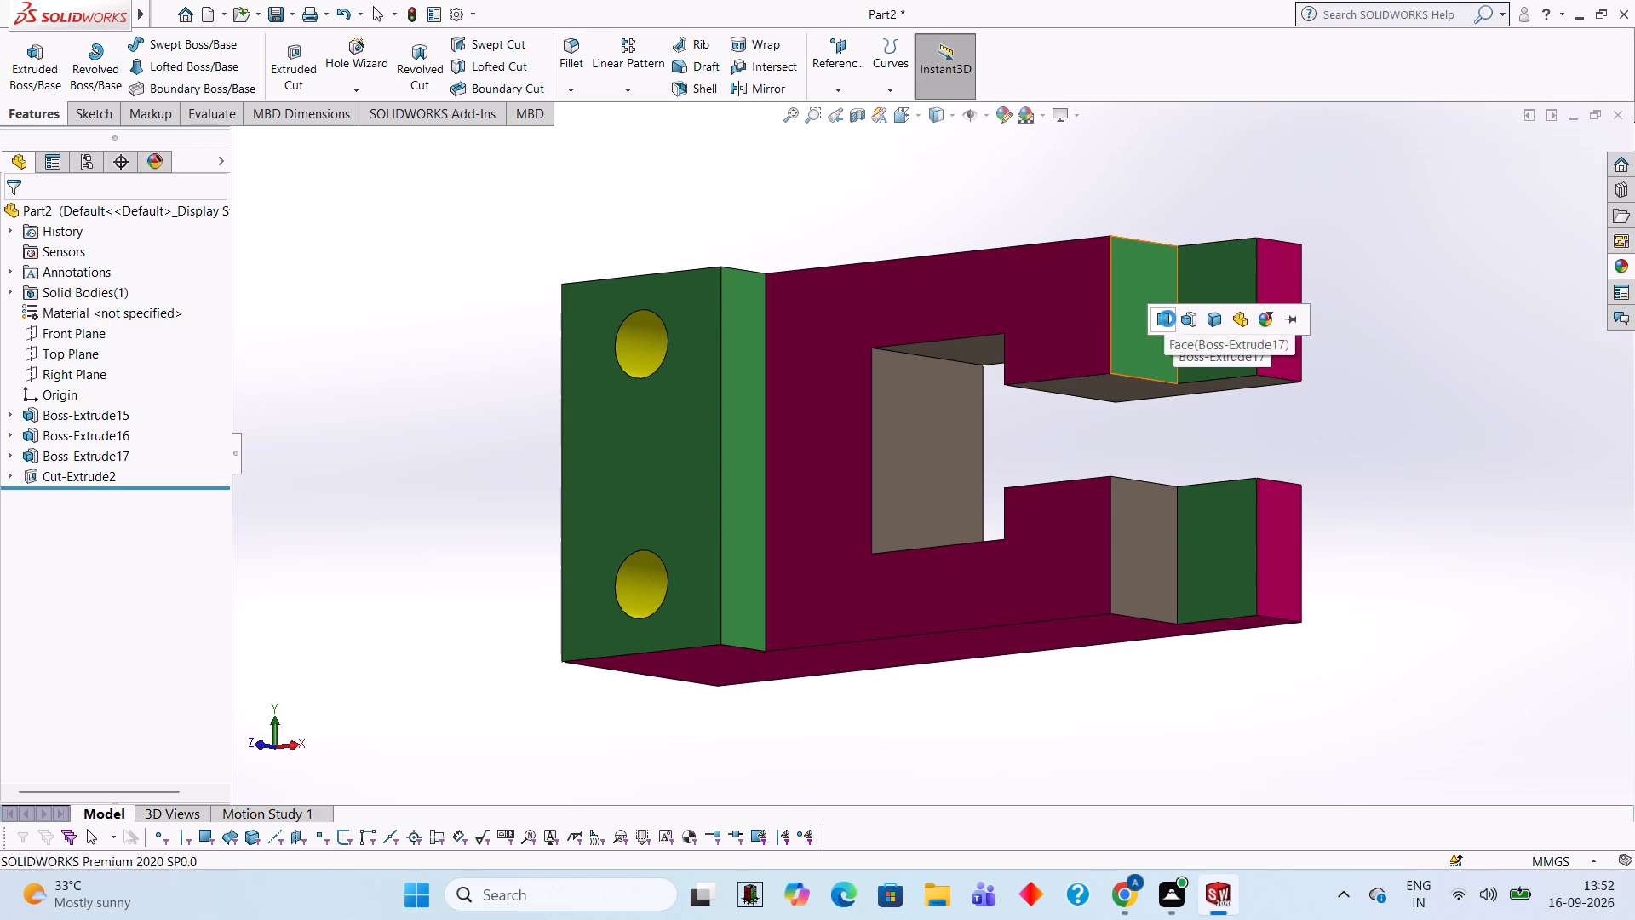
pyautogui.click(1631, 261)
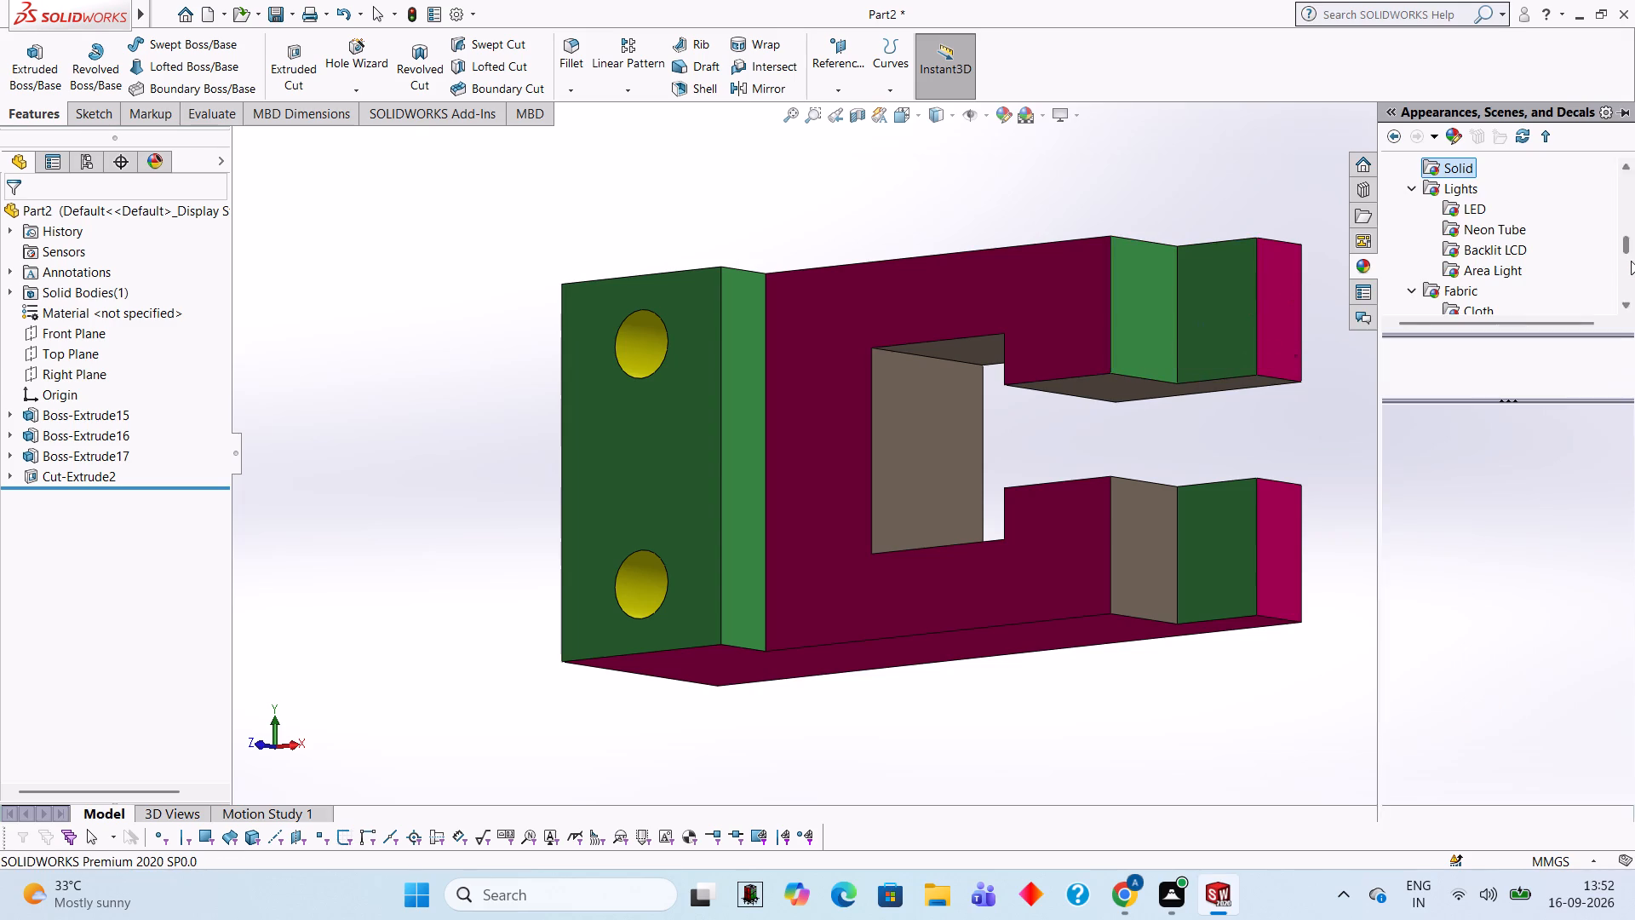
pyautogui.moveTo(1465, 457); pyautogui.dragTo(1435, 471)
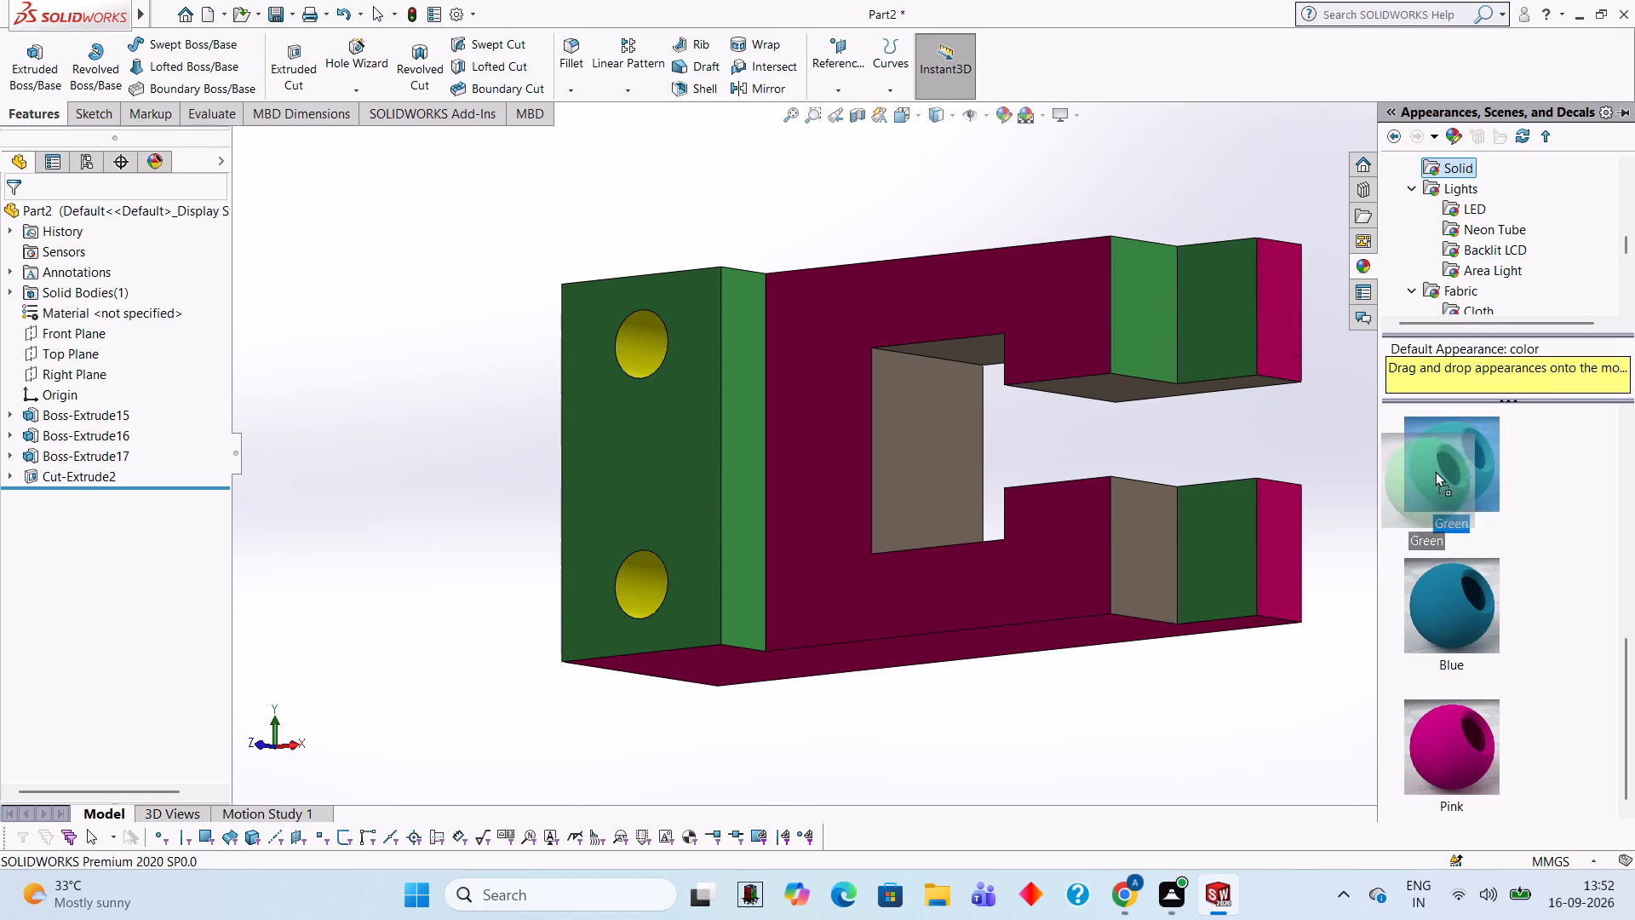
pyautogui.moveTo(1435, 471); pyautogui.dragTo(1150, 536)
pyautogui.click(1150, 536)
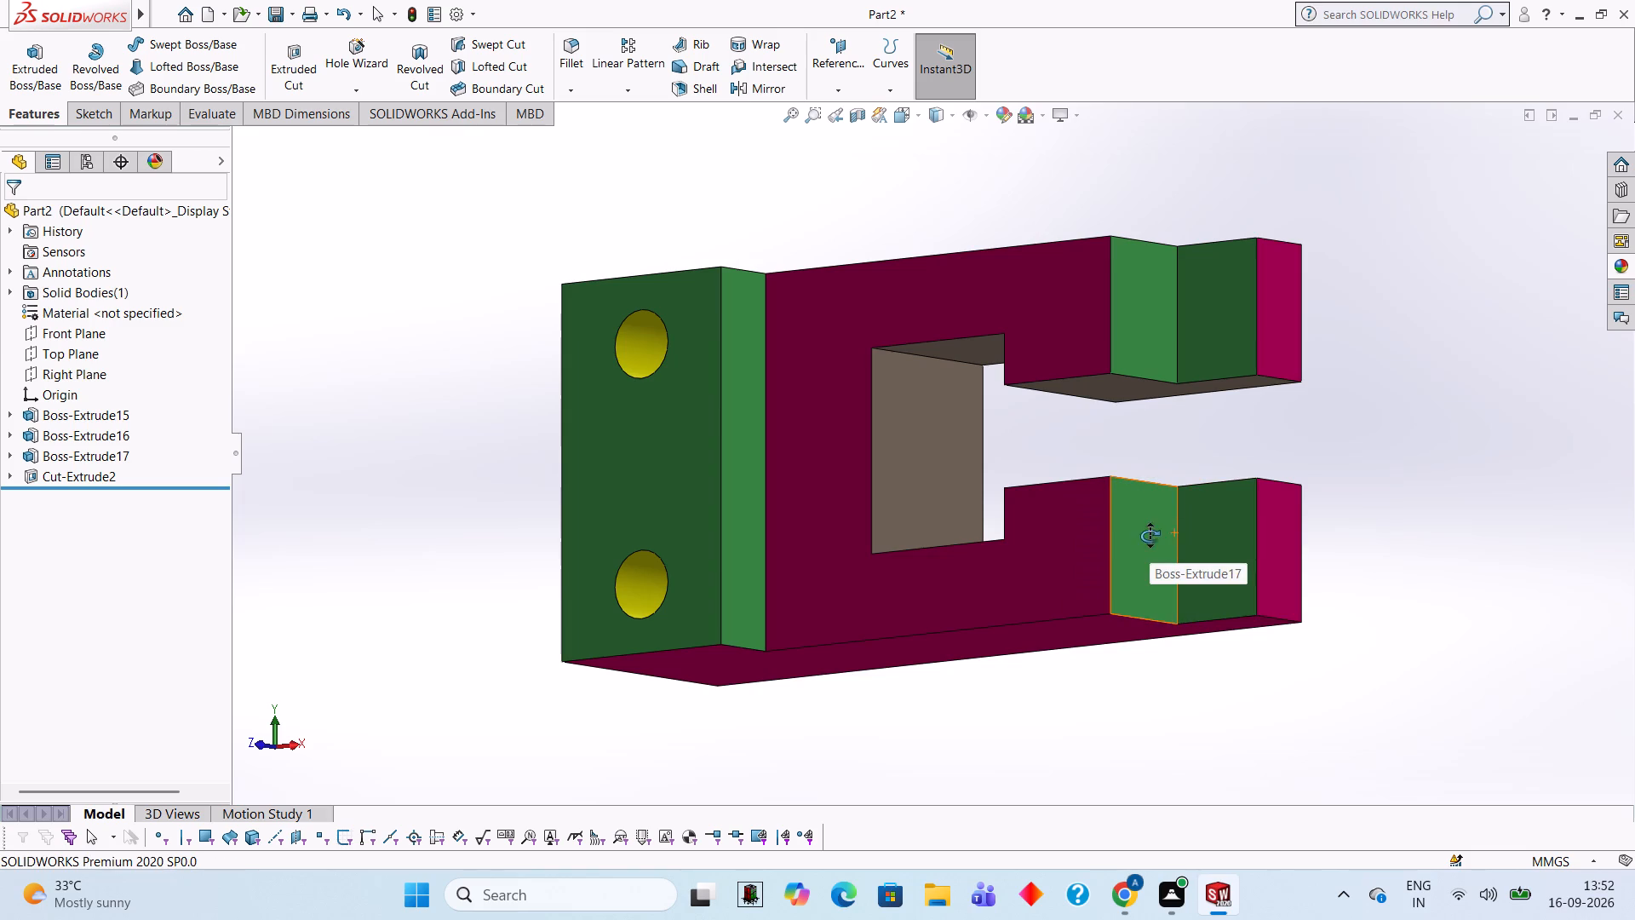
# Apply the solid Blue appearance to the closed end wall inside the base's slot opening.
pyautogui.rightClick(1489, 313)
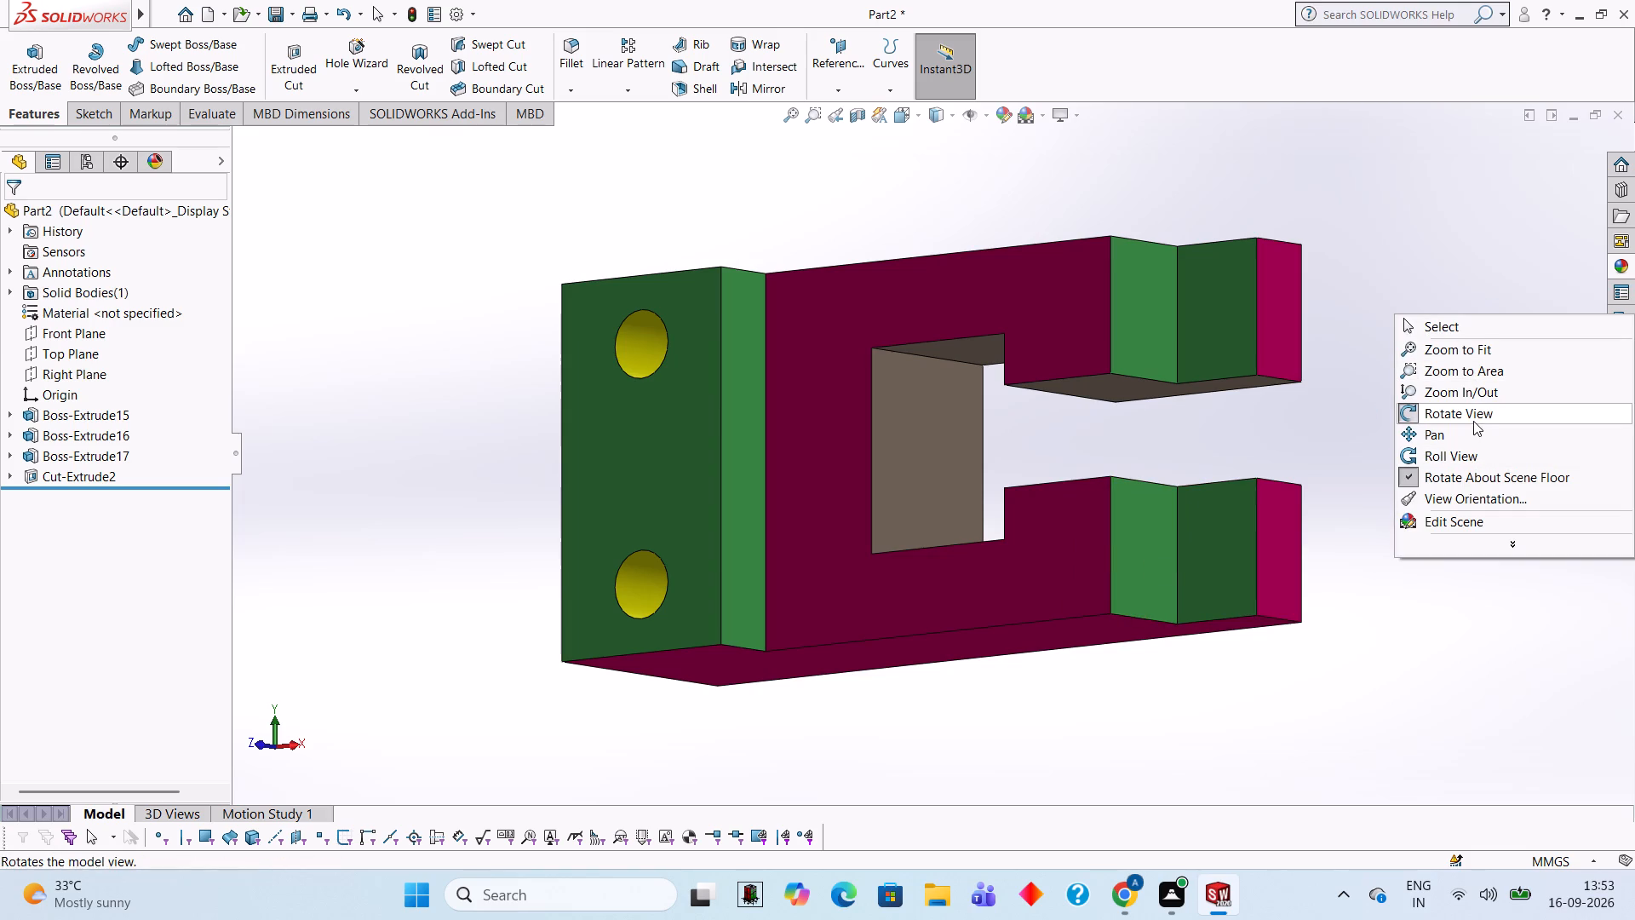
pyautogui.click(1631, 272)
pyautogui.scroll(1, 1468, 550)
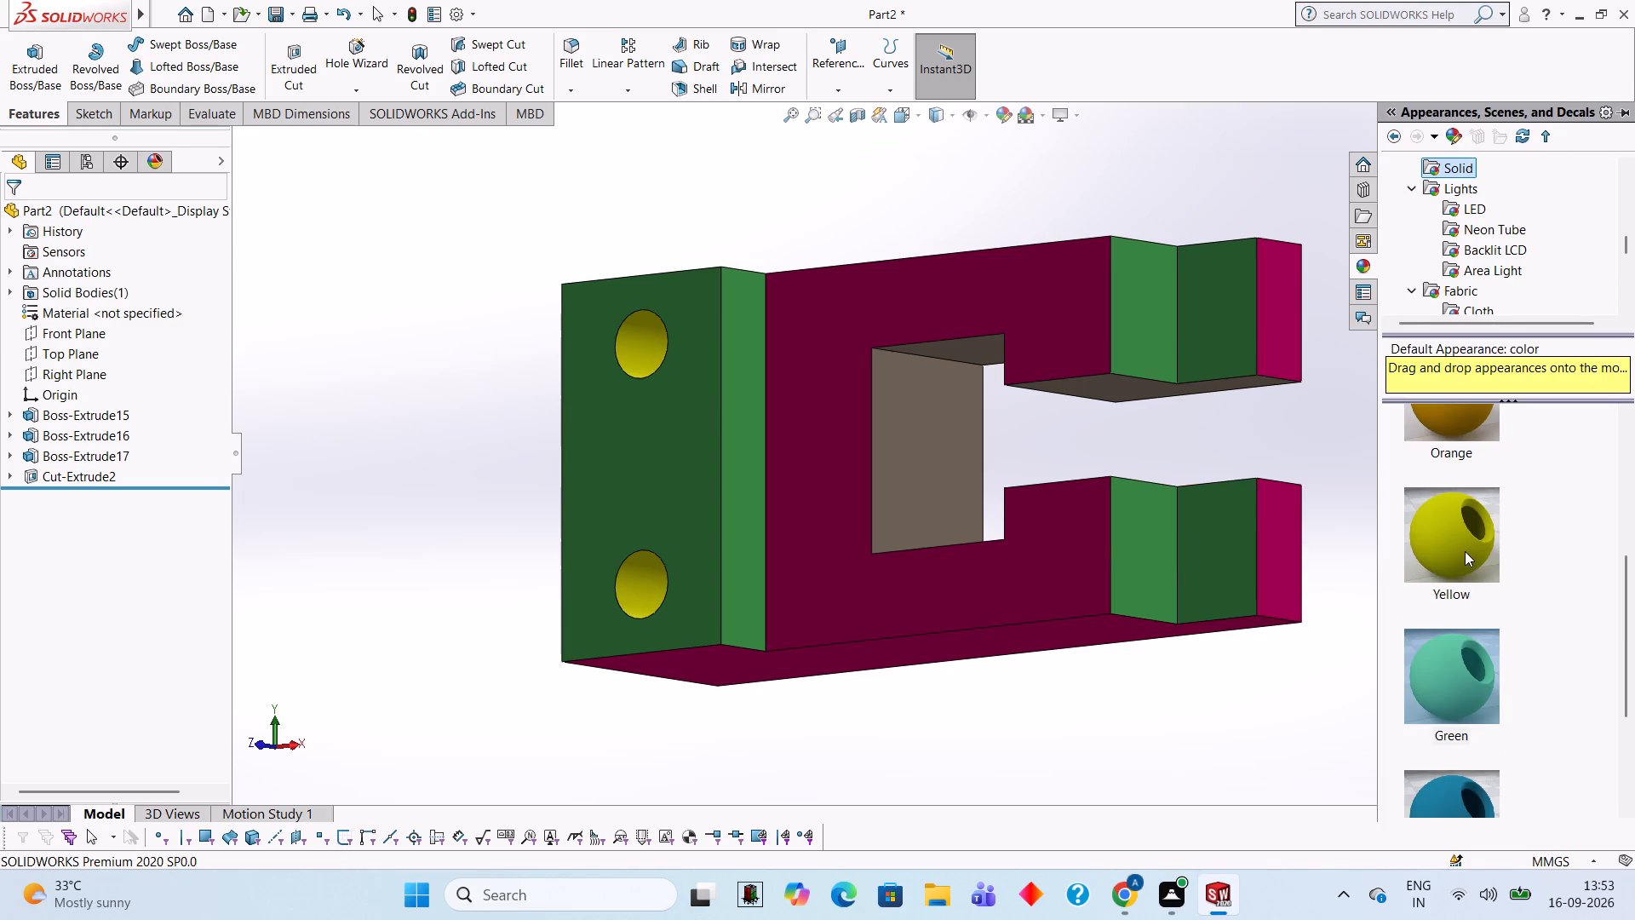
pyautogui.scroll(3, 1465, 551)
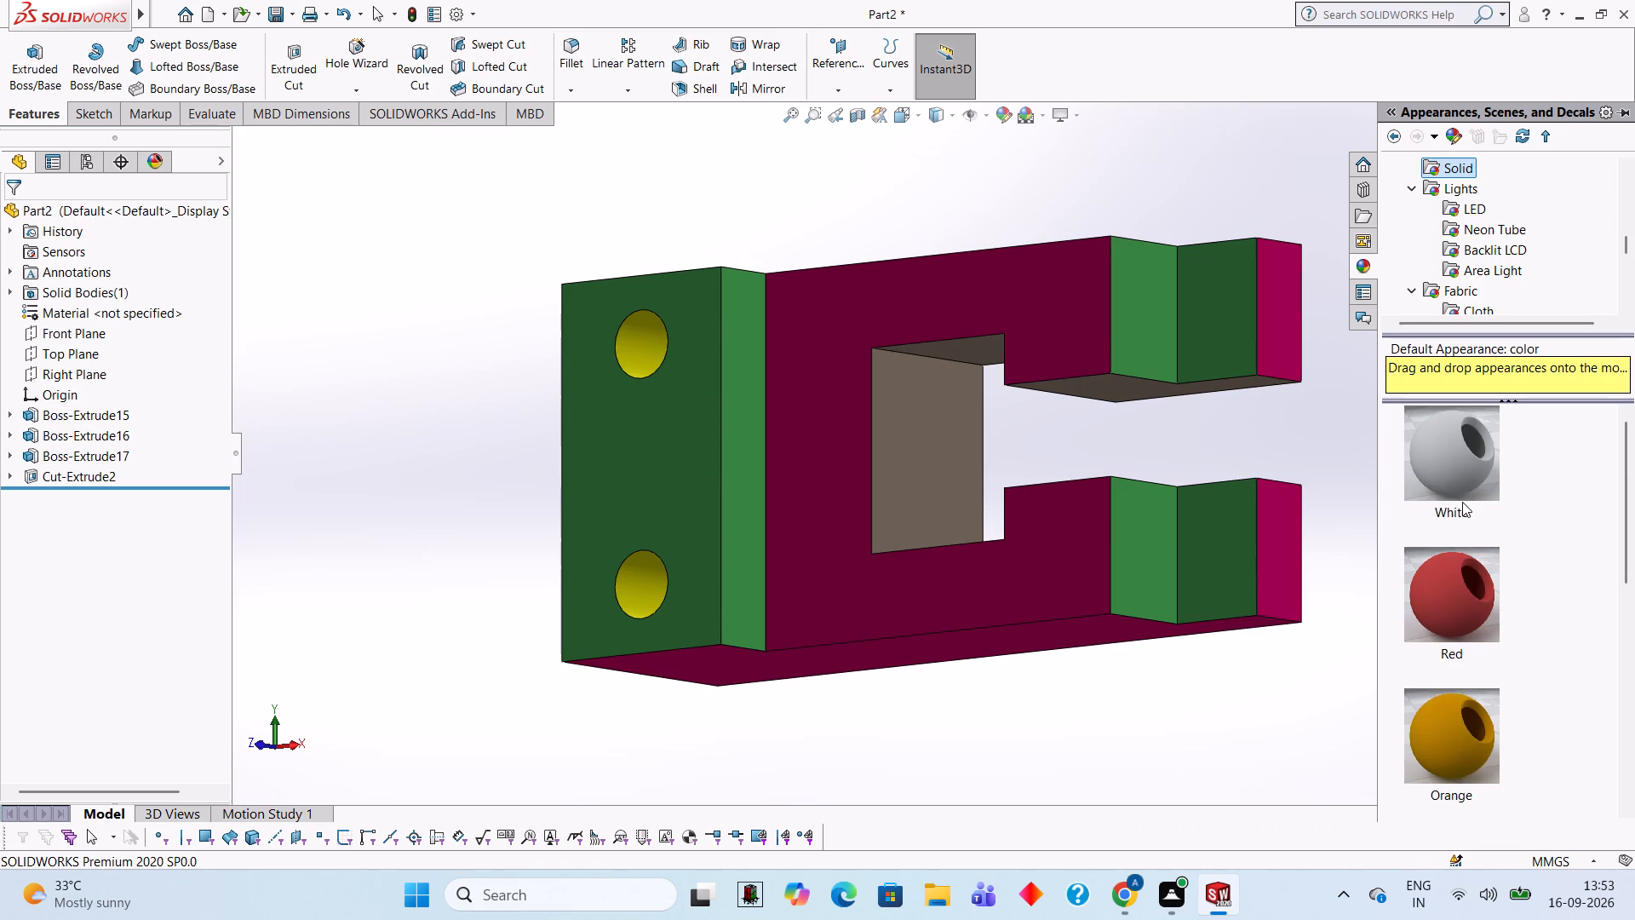
pyautogui.scroll(-9, 1462, 502)
pyautogui.scroll(2, 1462, 537)
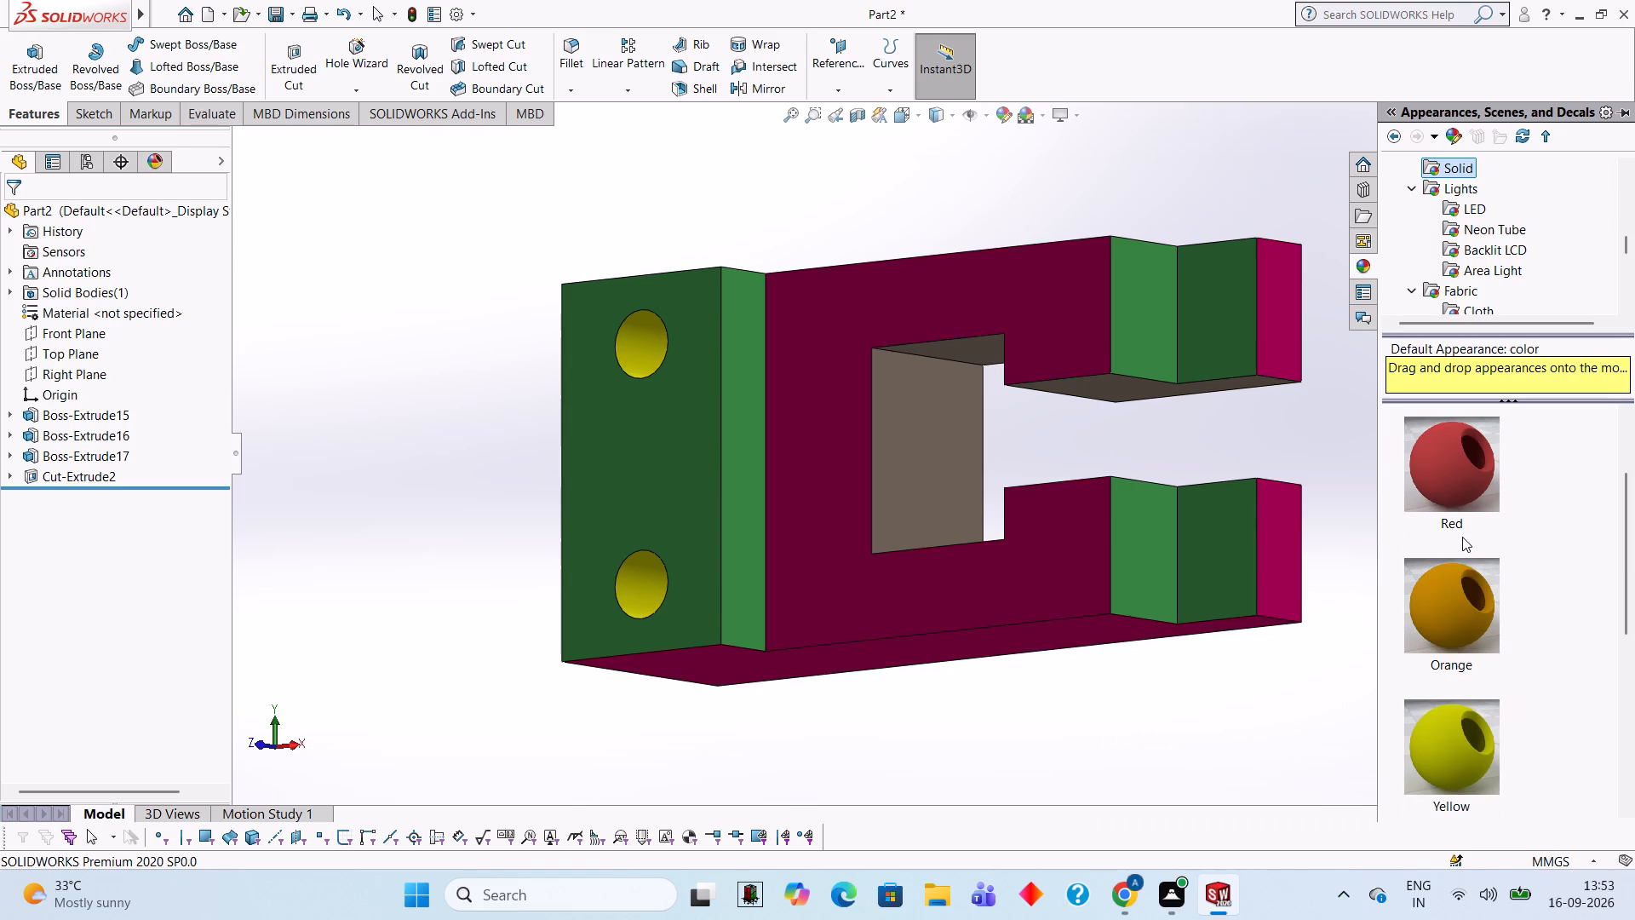
pyautogui.scroll(-1, 1462, 578)
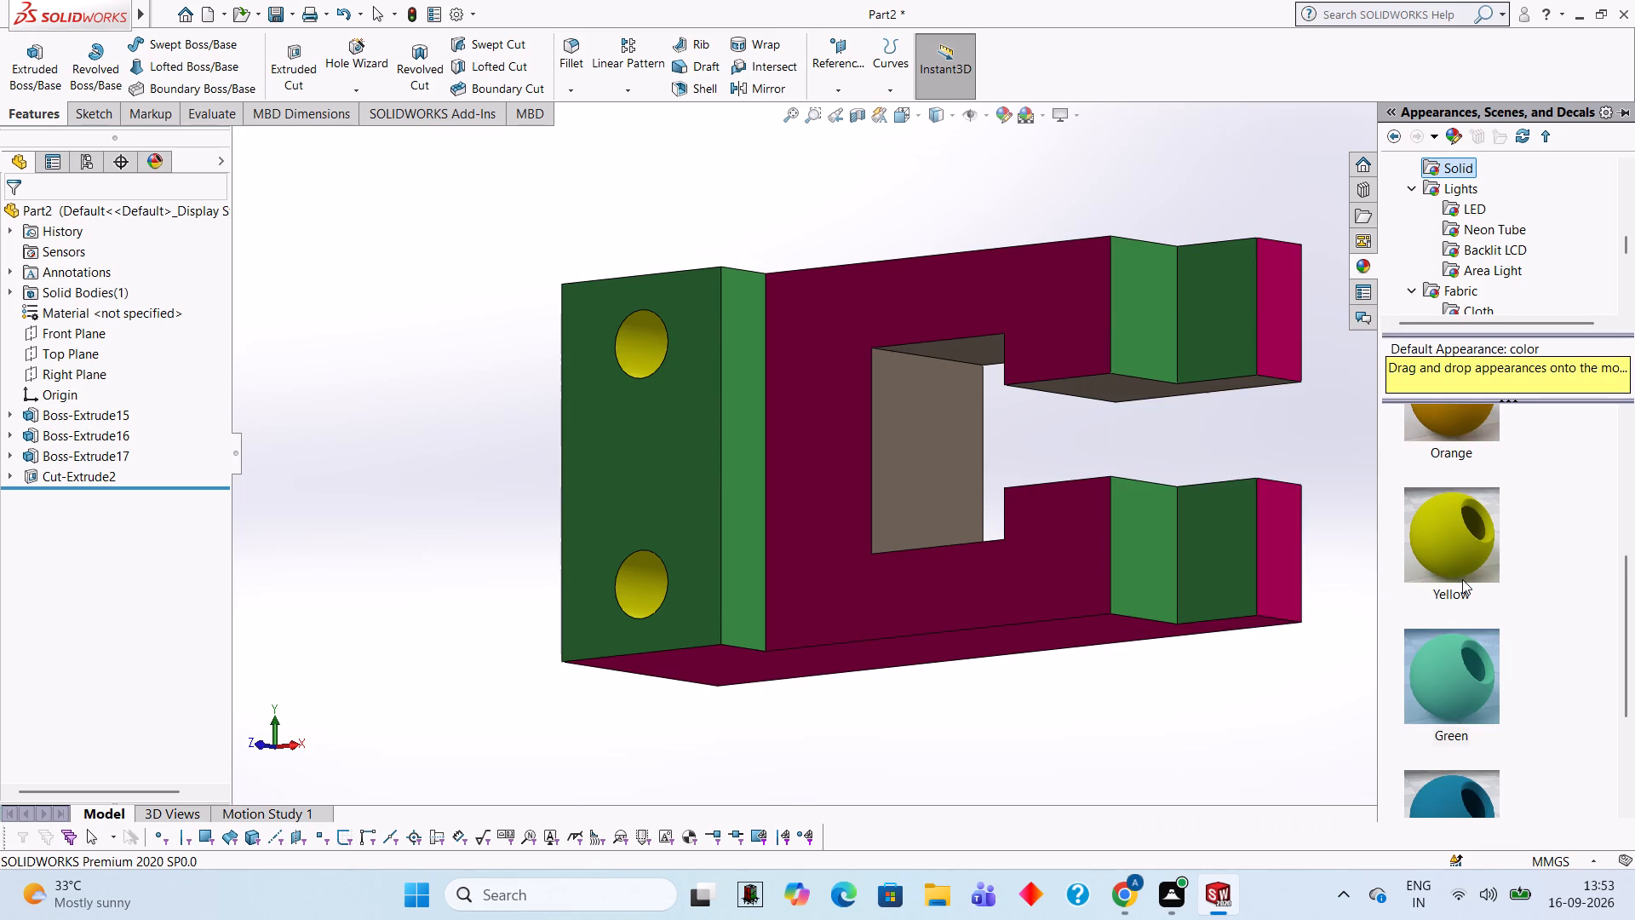
pyautogui.scroll(-2, 1460, 631)
pyautogui.moveTo(1466, 603); pyautogui.dragTo(938, 434)
pyautogui.click(938, 434)
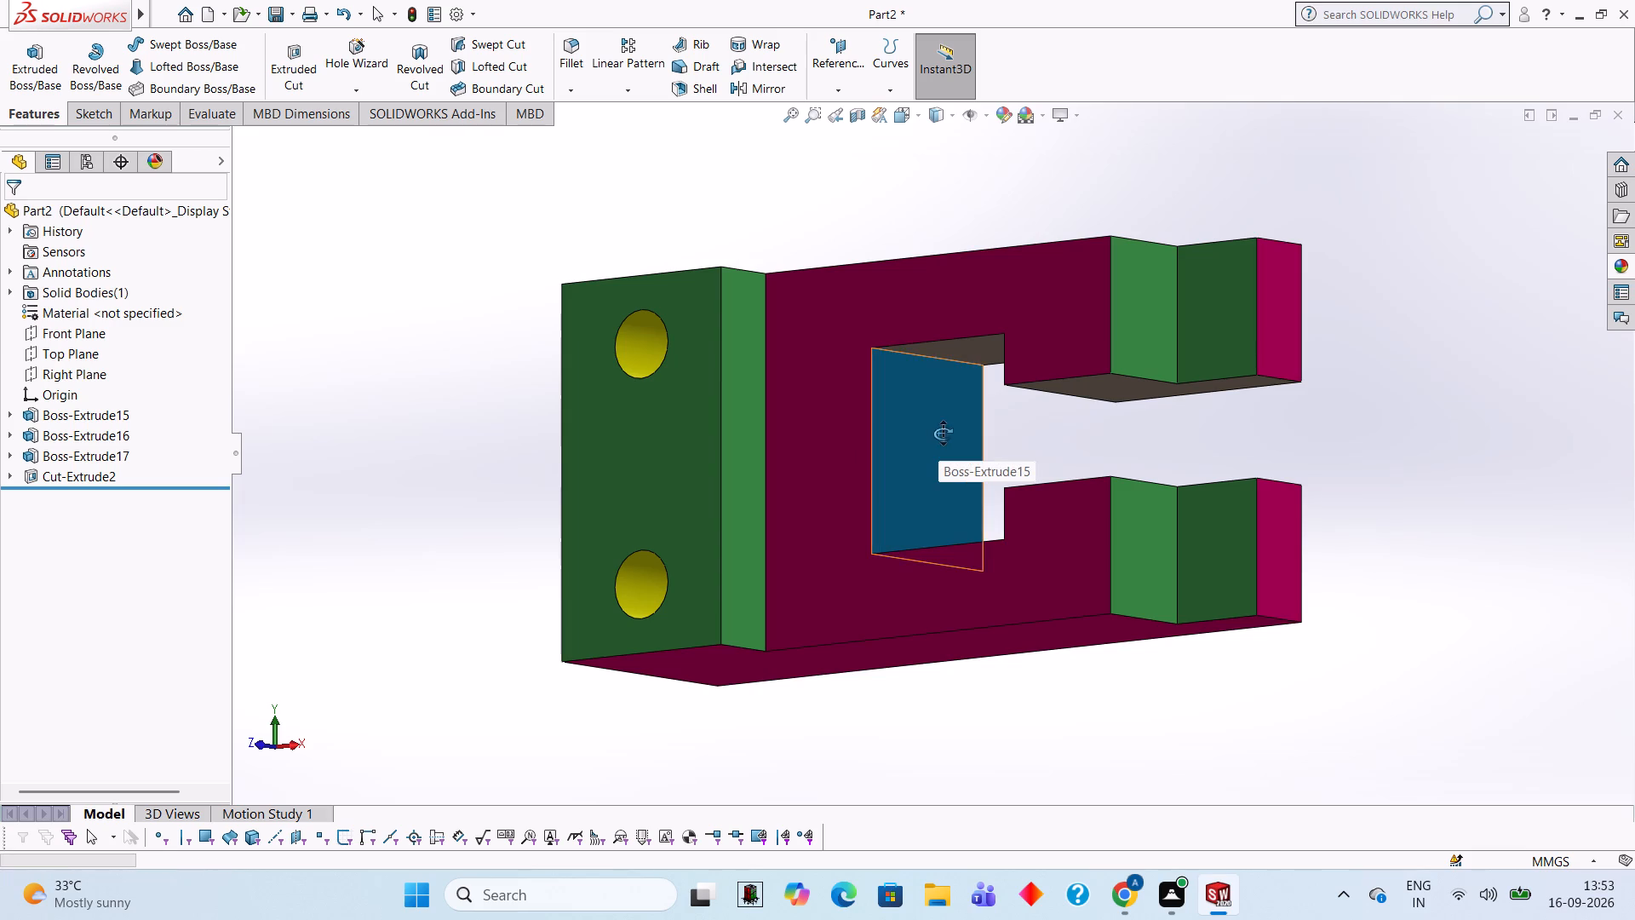
# Apply the solid Blue appearance to the Boss-Extrude15 feature to colour the remaining uncoloured inner slot walls.
pyautogui.rightClick(1330, 306)
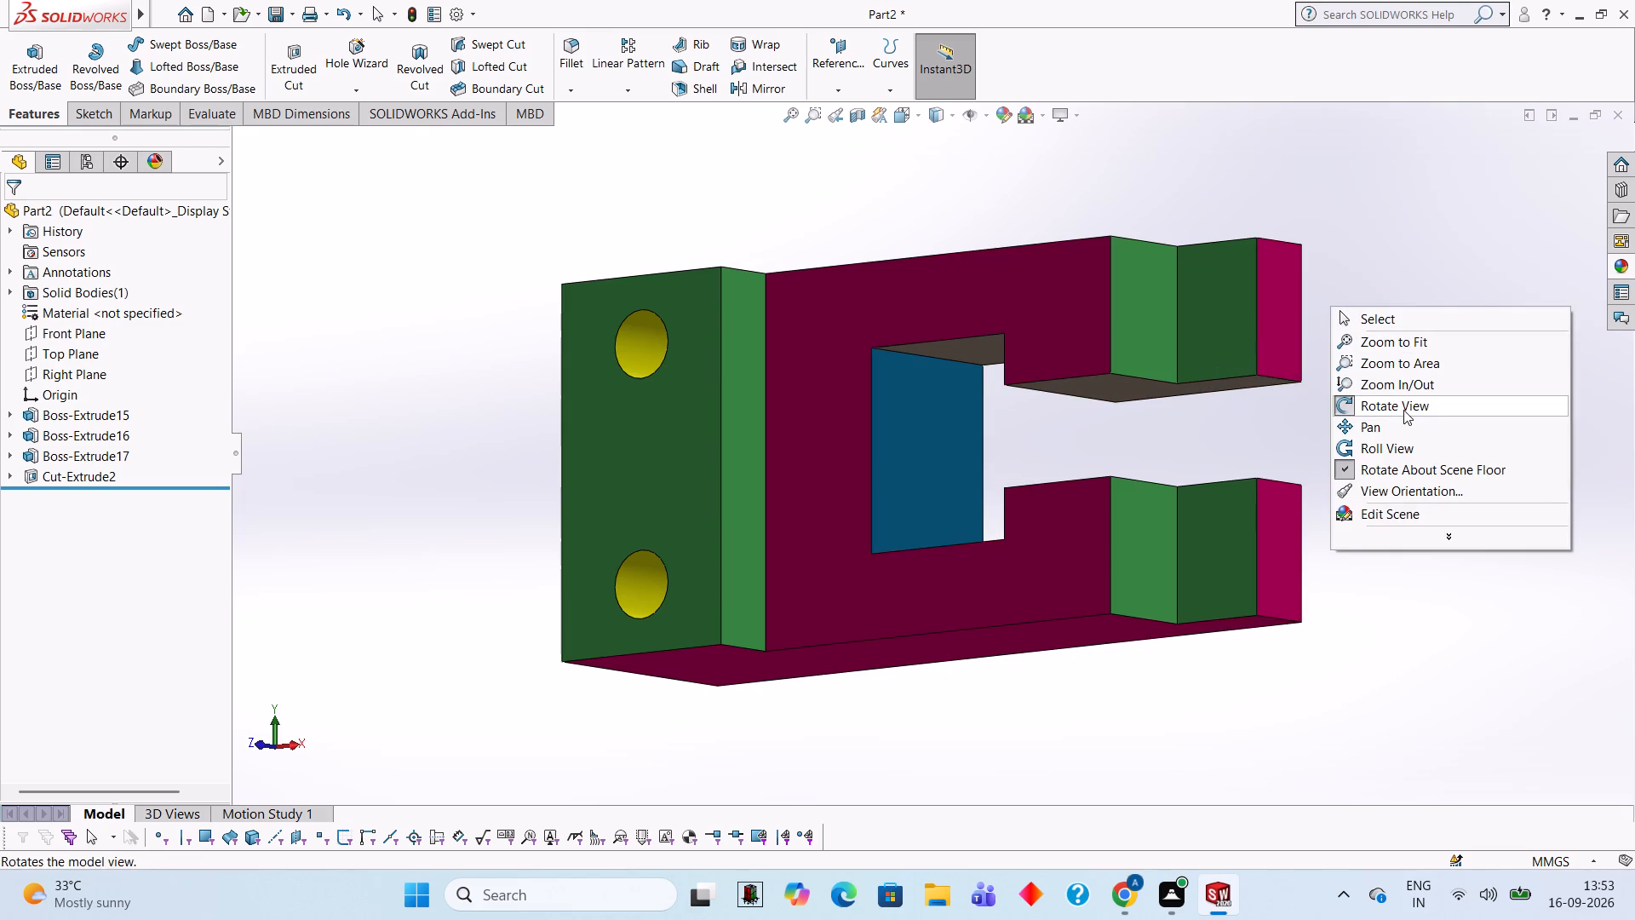
pyautogui.click(1403, 410)
pyautogui.moveTo(1305, 410); pyautogui.dragTo(1408, 301)
pyautogui.rightClick(1420, 285)
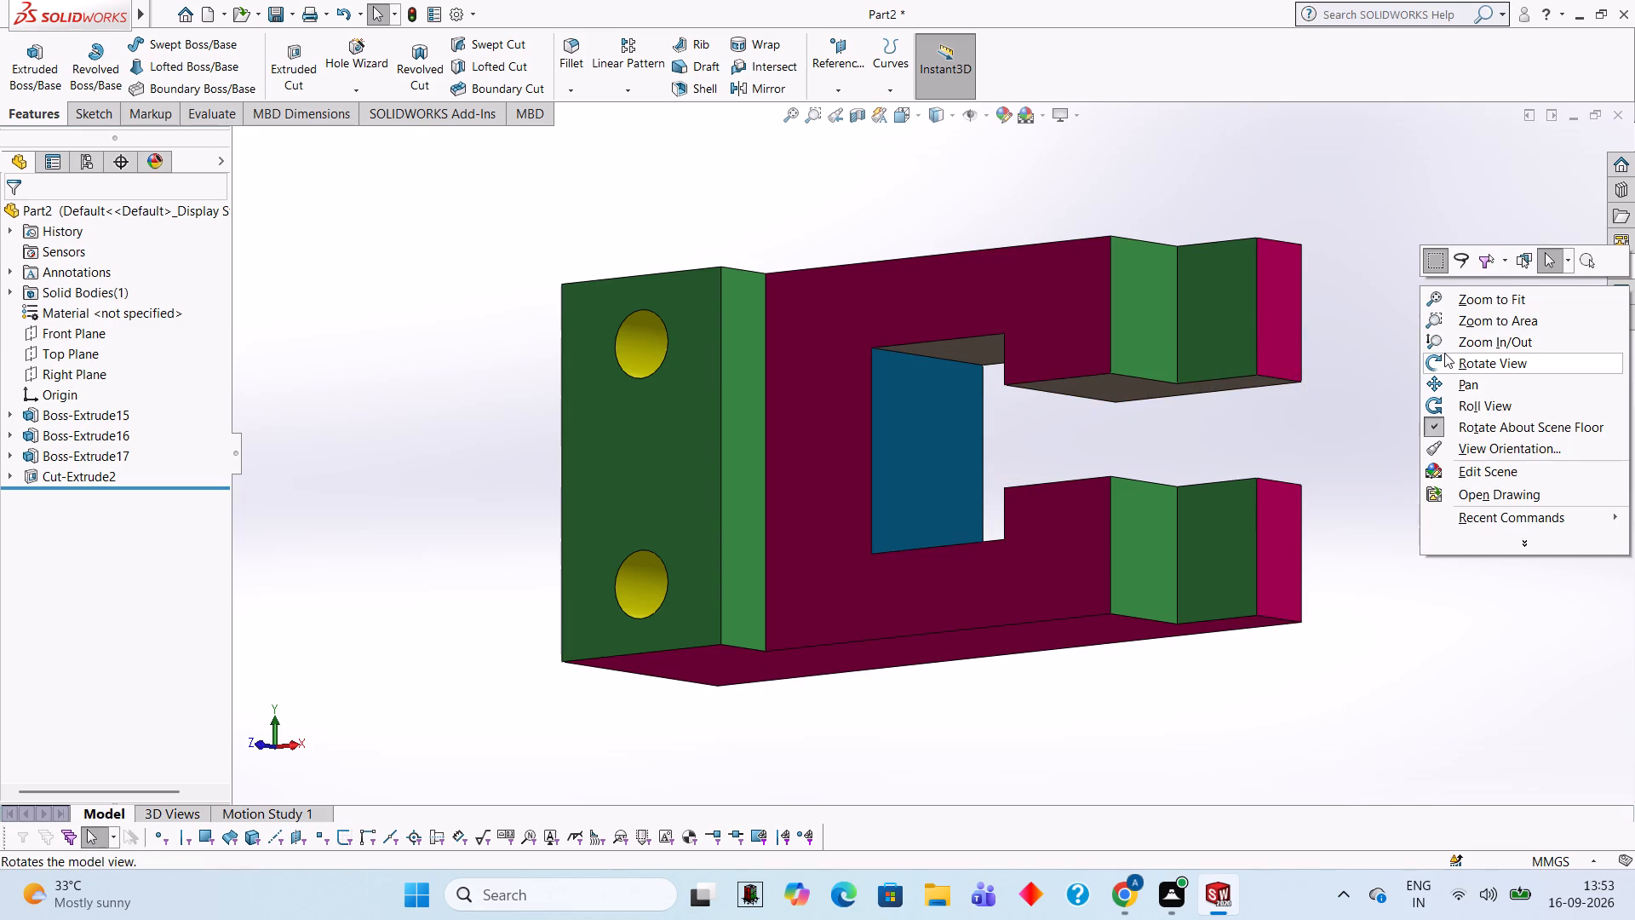
pyautogui.click(1457, 355)
pyautogui.moveTo(1276, 350); pyautogui.dragTo(1405, 213)
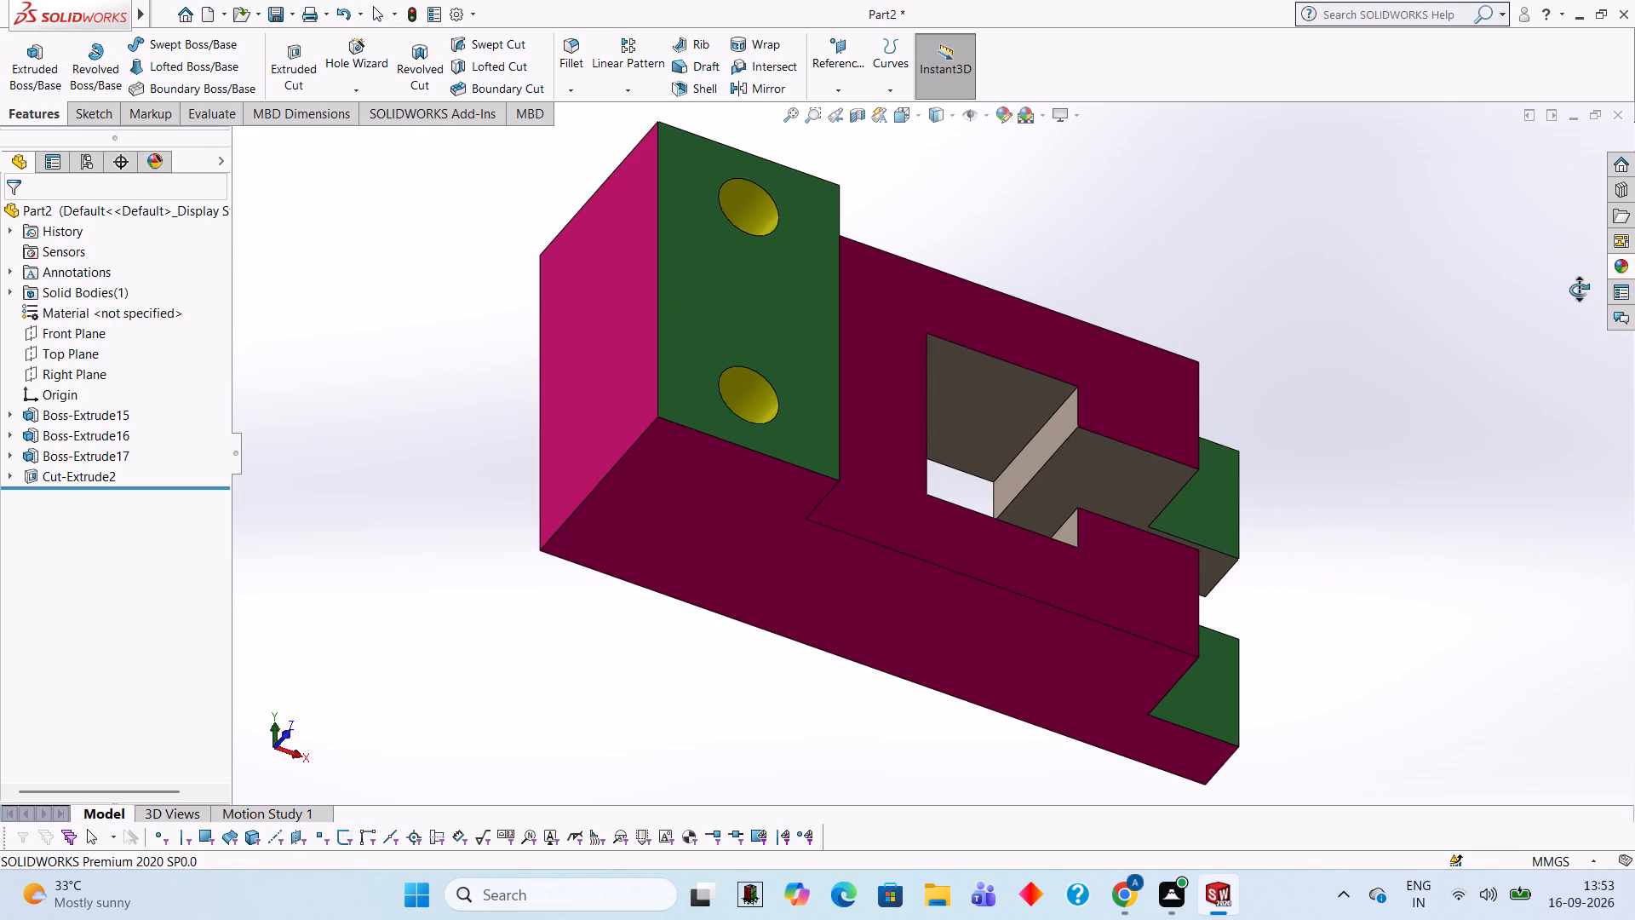
pyautogui.click(1618, 268)
pyautogui.moveTo(1469, 621); pyautogui.dragTo(1039, 441)
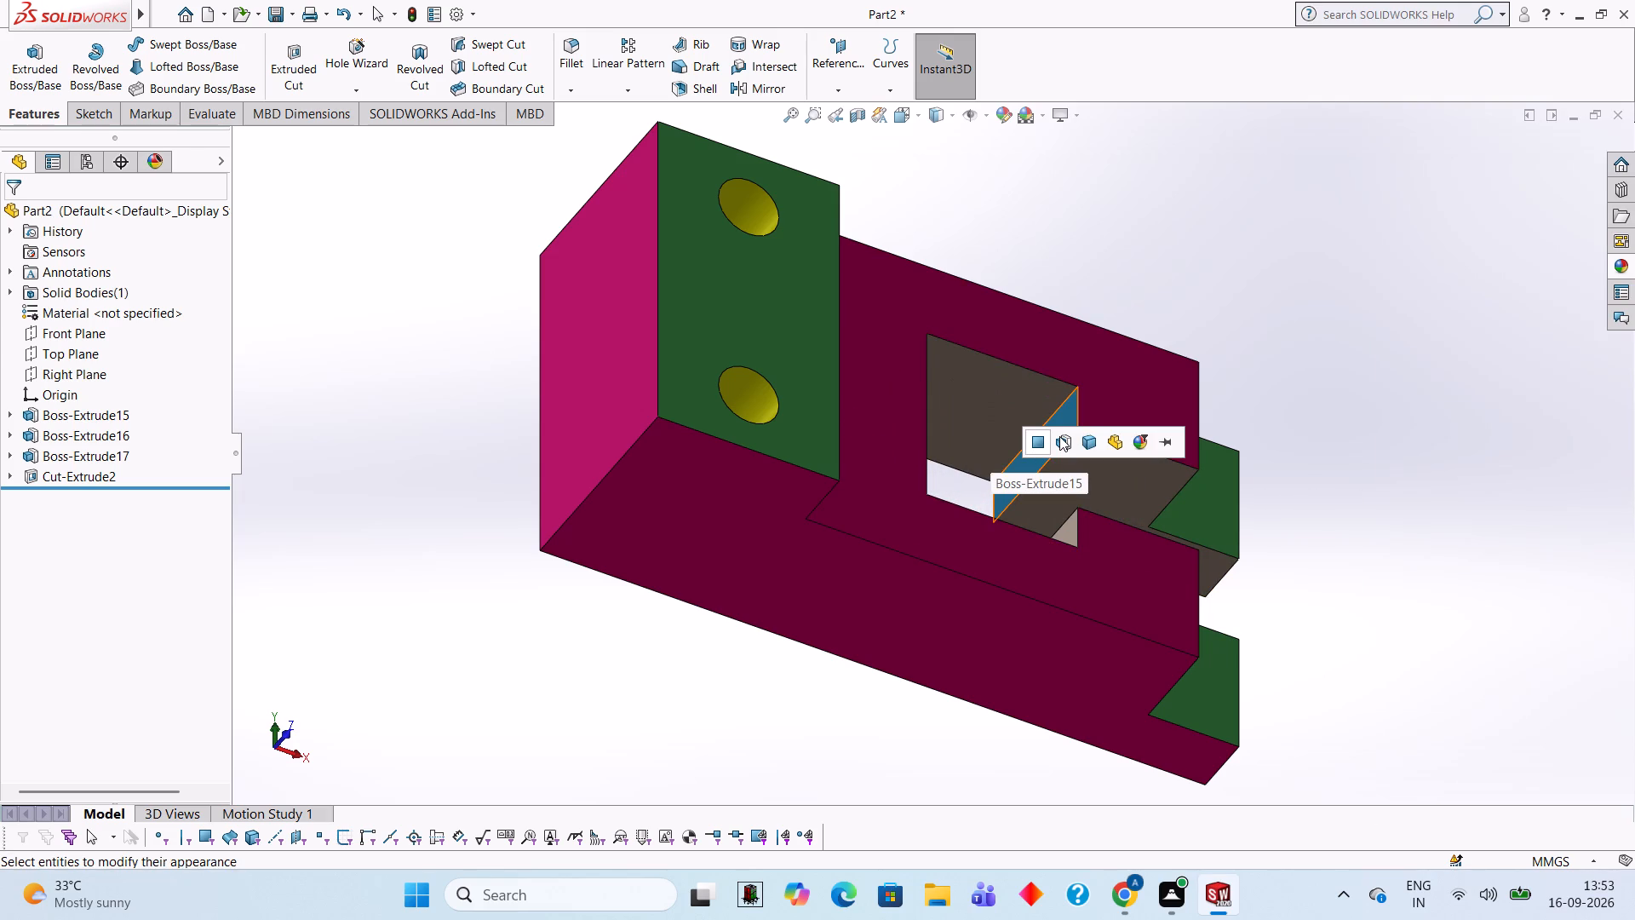
pyautogui.click(1059, 436)
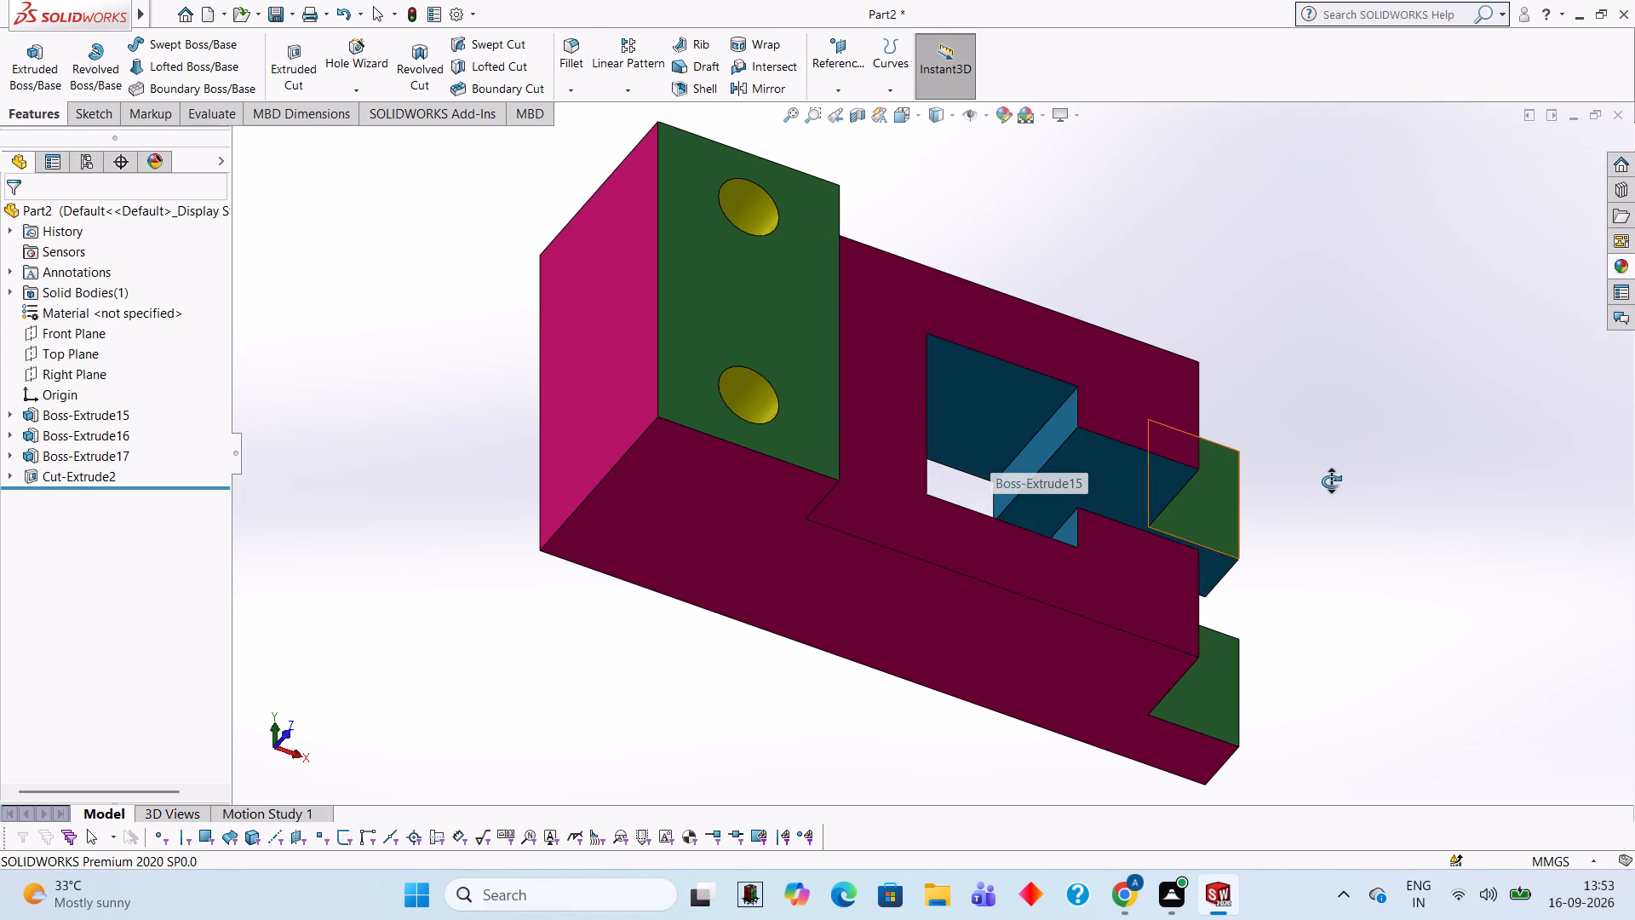
# Inspect the bracket from several angles to check the colours on its outer faces, slot walls and prongs.
pyautogui.rightClick(1332, 463)
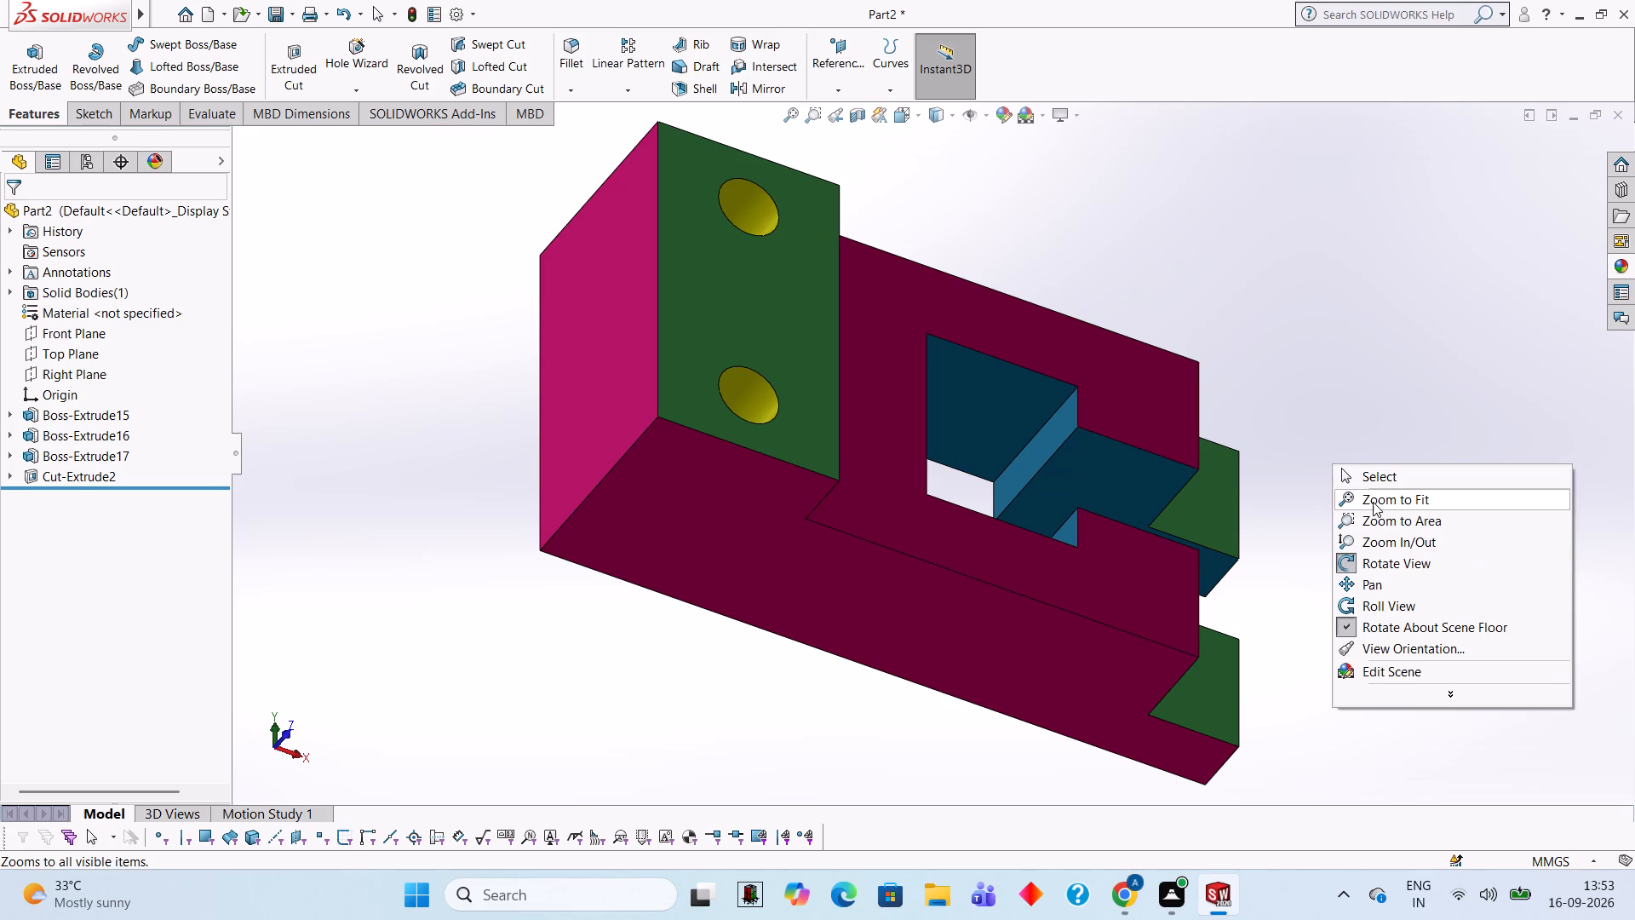
pyautogui.click(1383, 570)
pyautogui.moveTo(1309, 349); pyautogui.dragTo(1302, 421)
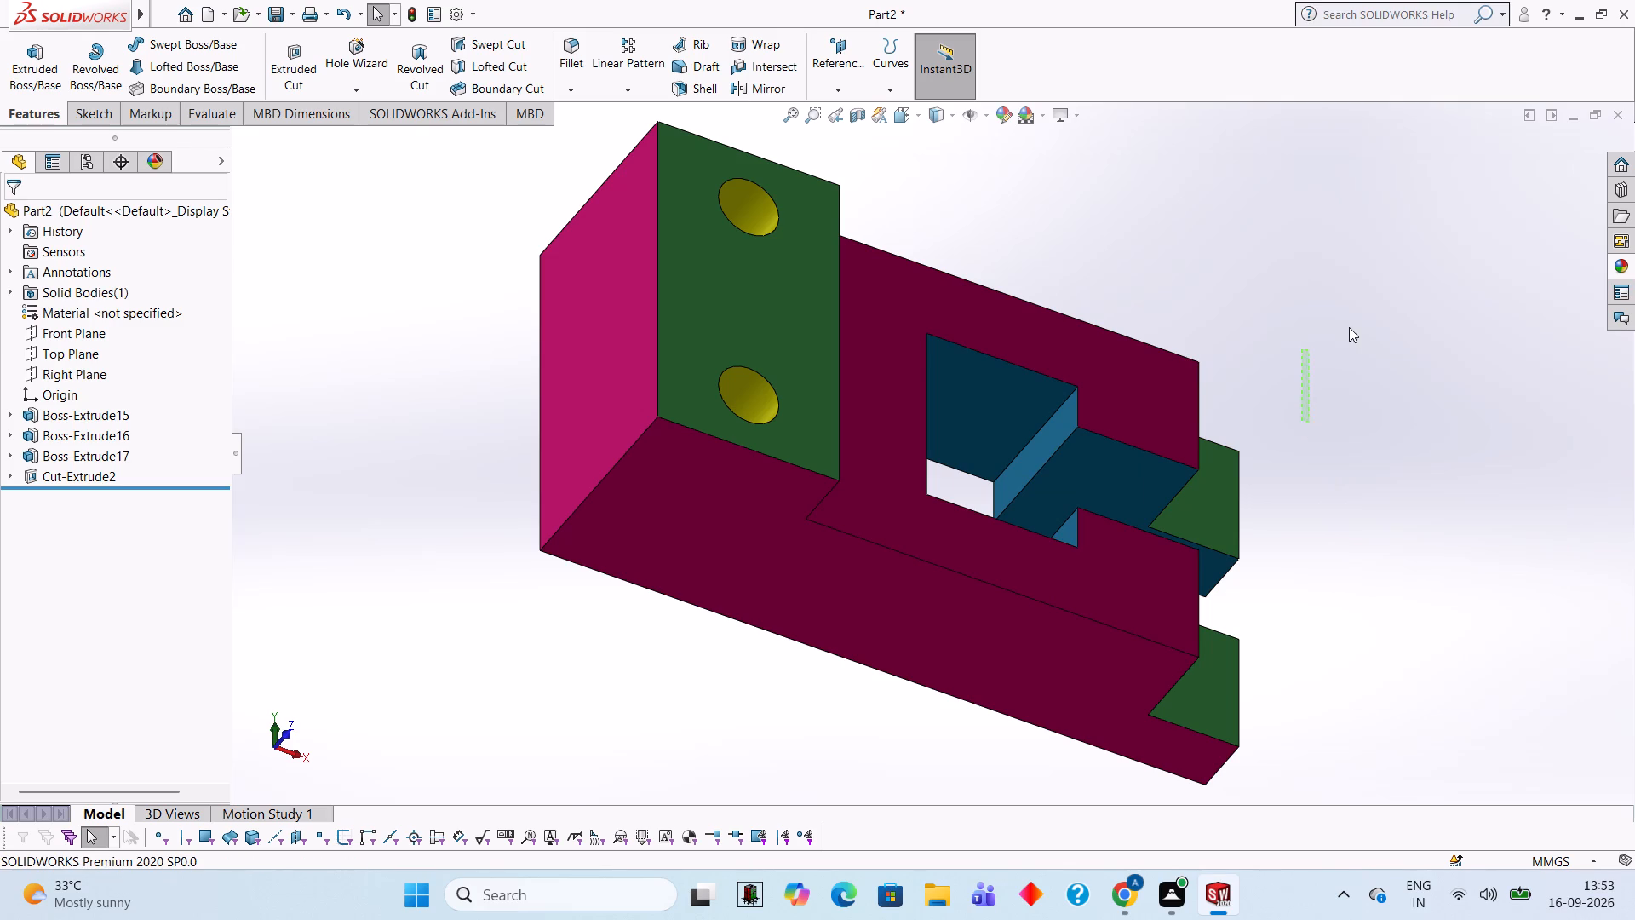
pyautogui.rightClick(1349, 327)
pyautogui.click(1413, 397)
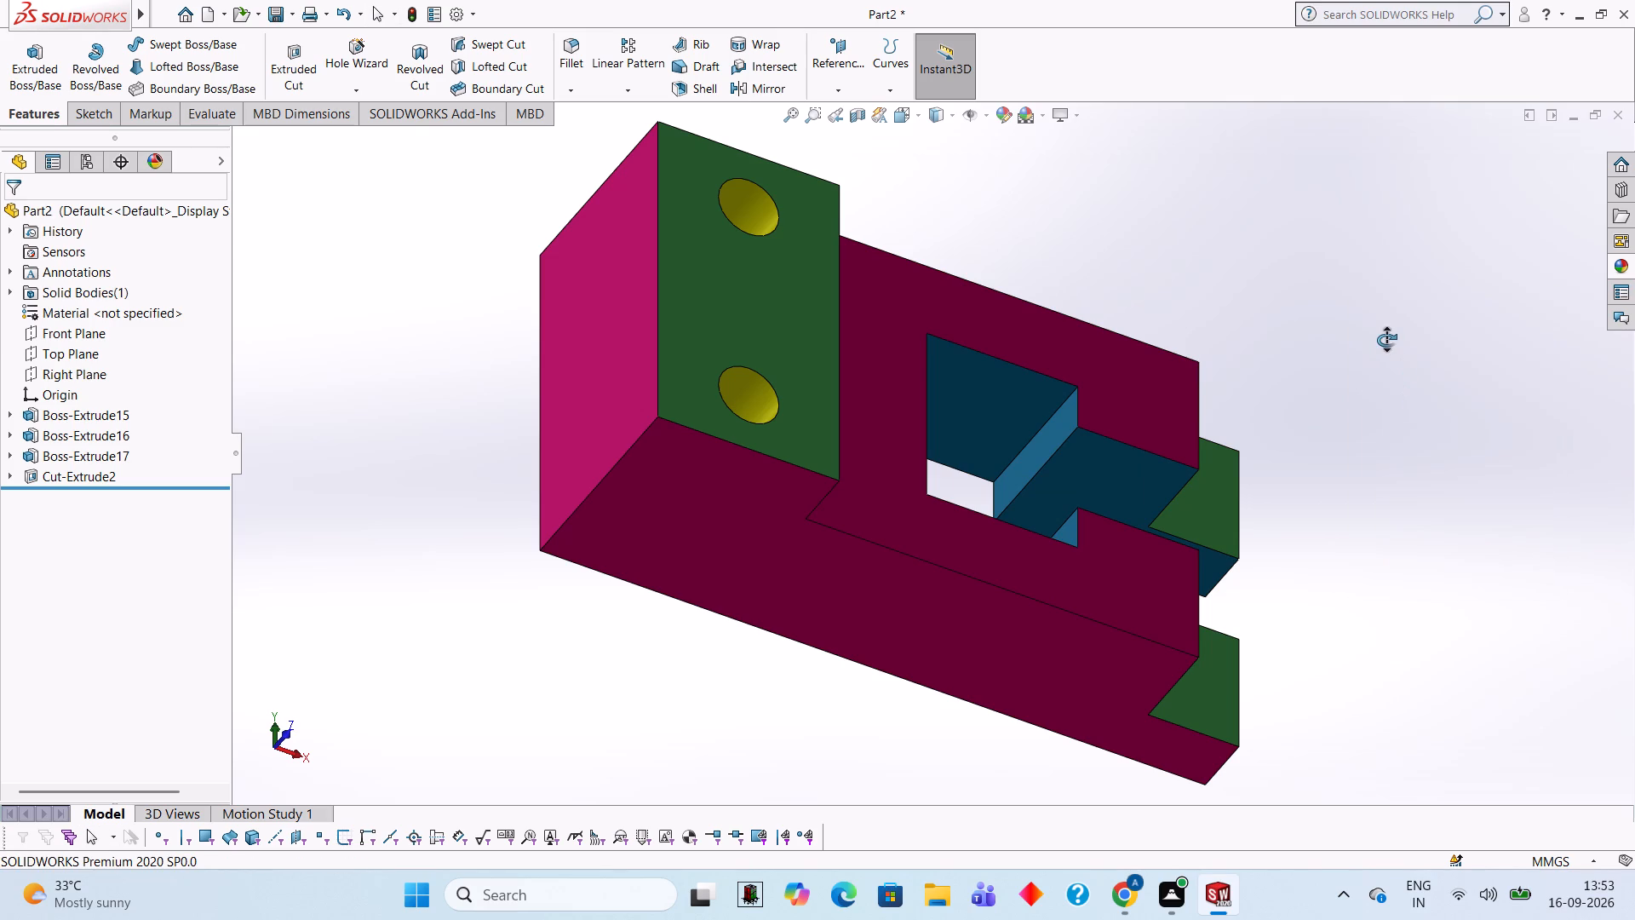
pyautogui.moveTo(1386, 340); pyautogui.dragTo(1177, 409)
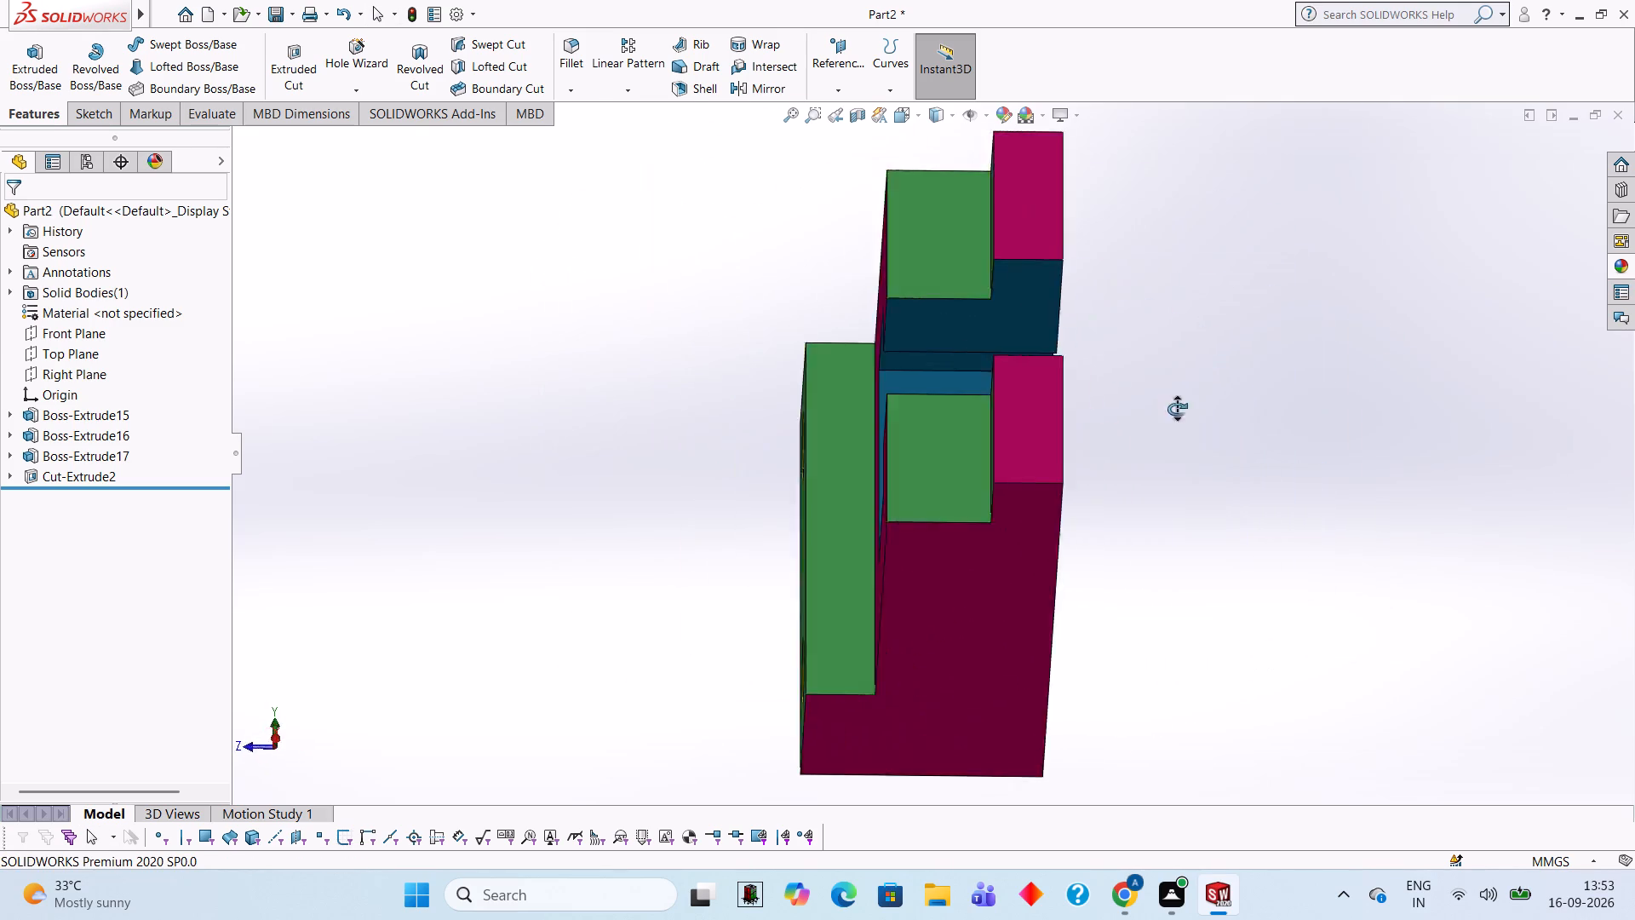
pyautogui.moveTo(1177, 409); pyautogui.dragTo(1321, 246)
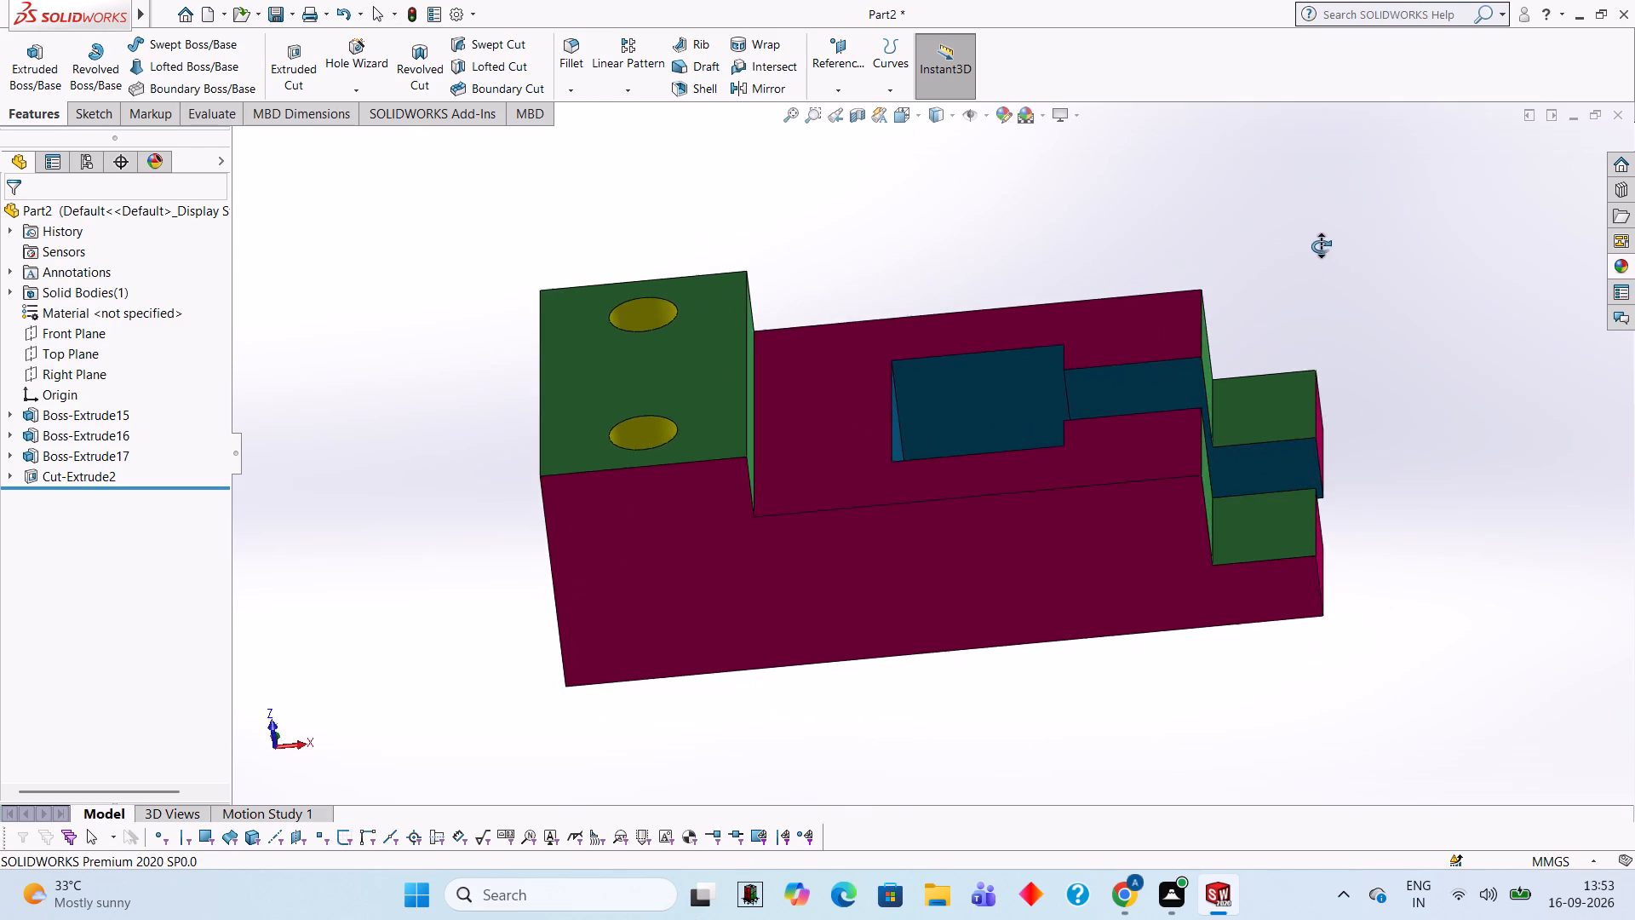
pyautogui.moveTo(1321, 246); pyautogui.dragTo(1315, 404)
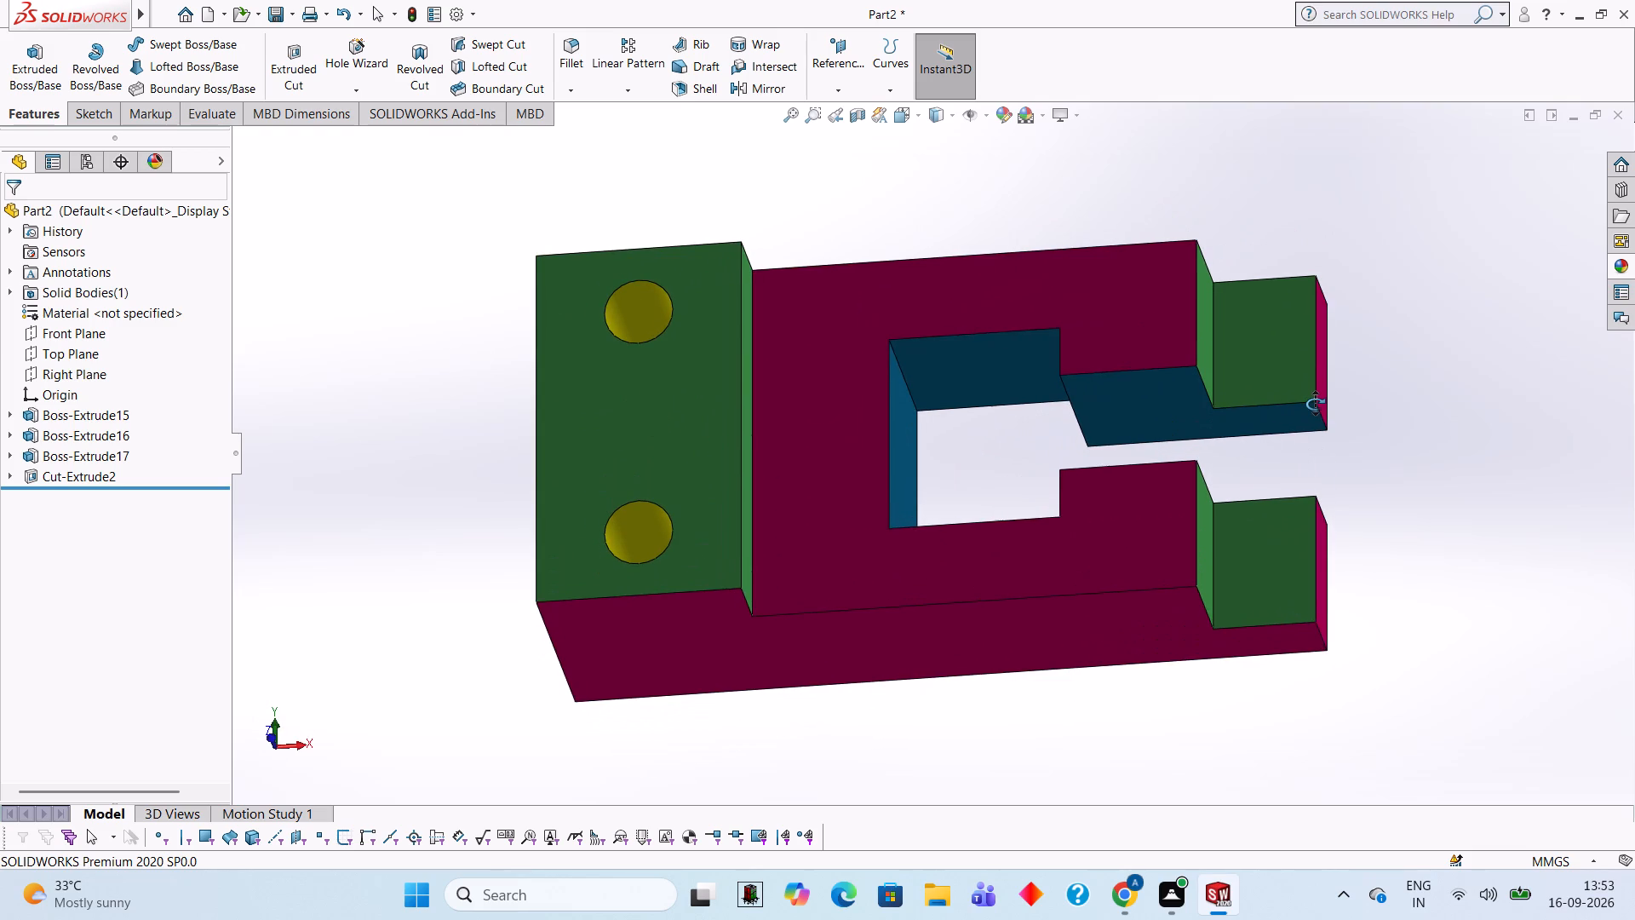
pyautogui.moveTo(1315, 404); pyautogui.dragTo(1315, 490)
pyautogui.moveTo(380, 329); pyautogui.dragTo(391, 313)
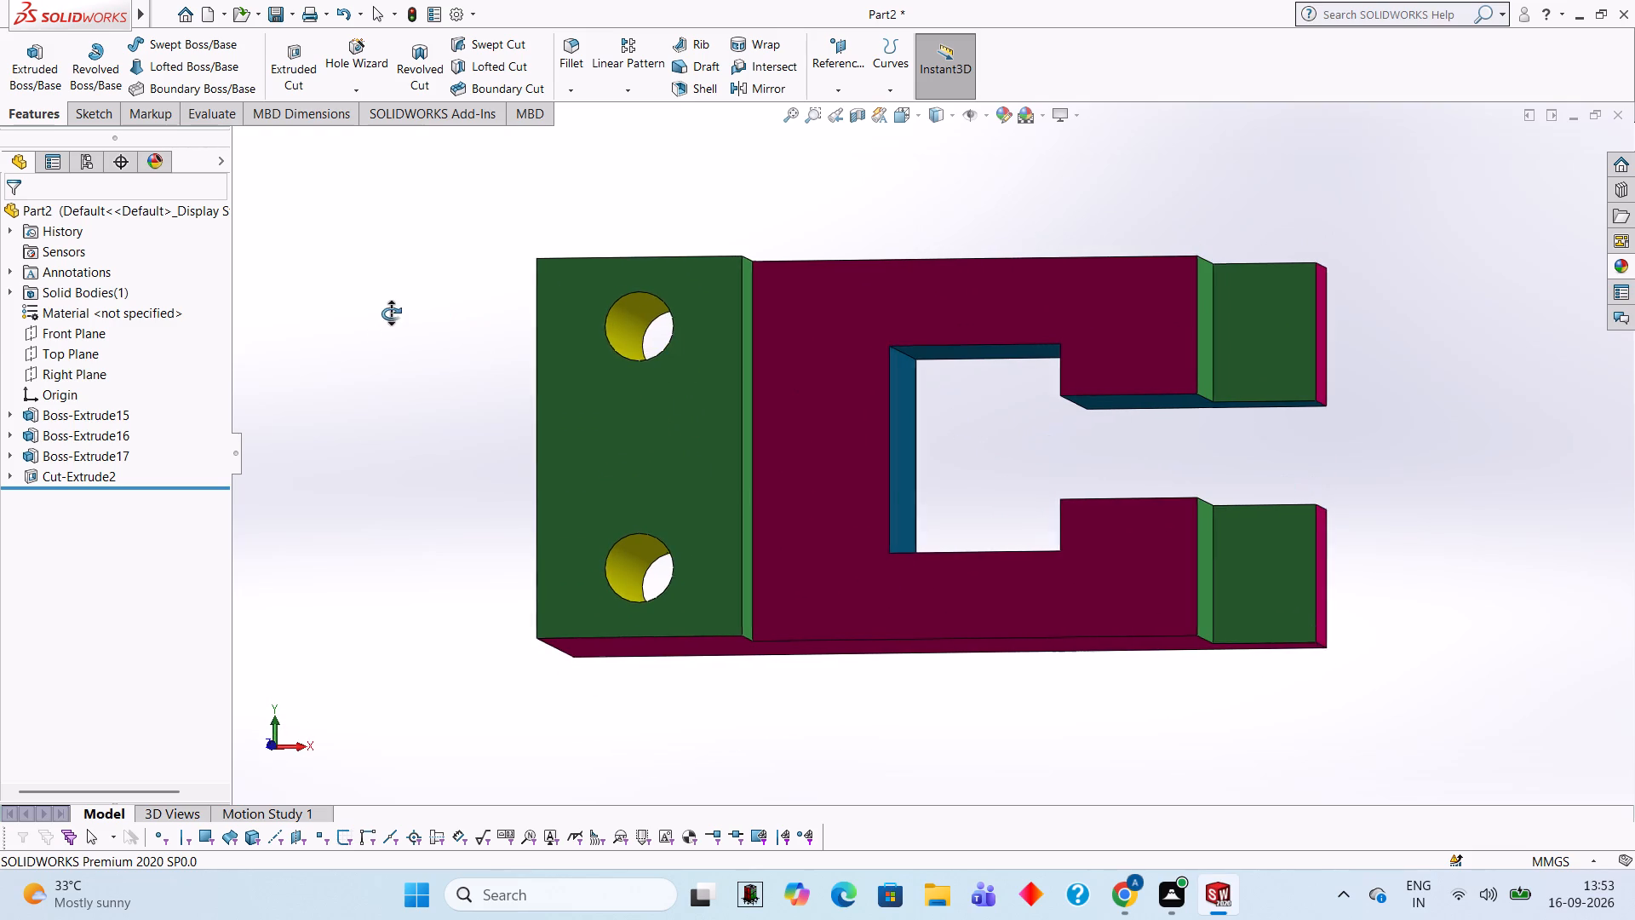
pyautogui.moveTo(391, 313); pyautogui.dragTo(417, 265)
pyautogui.moveTo(389, 440); pyautogui.dragTo(413, 362)
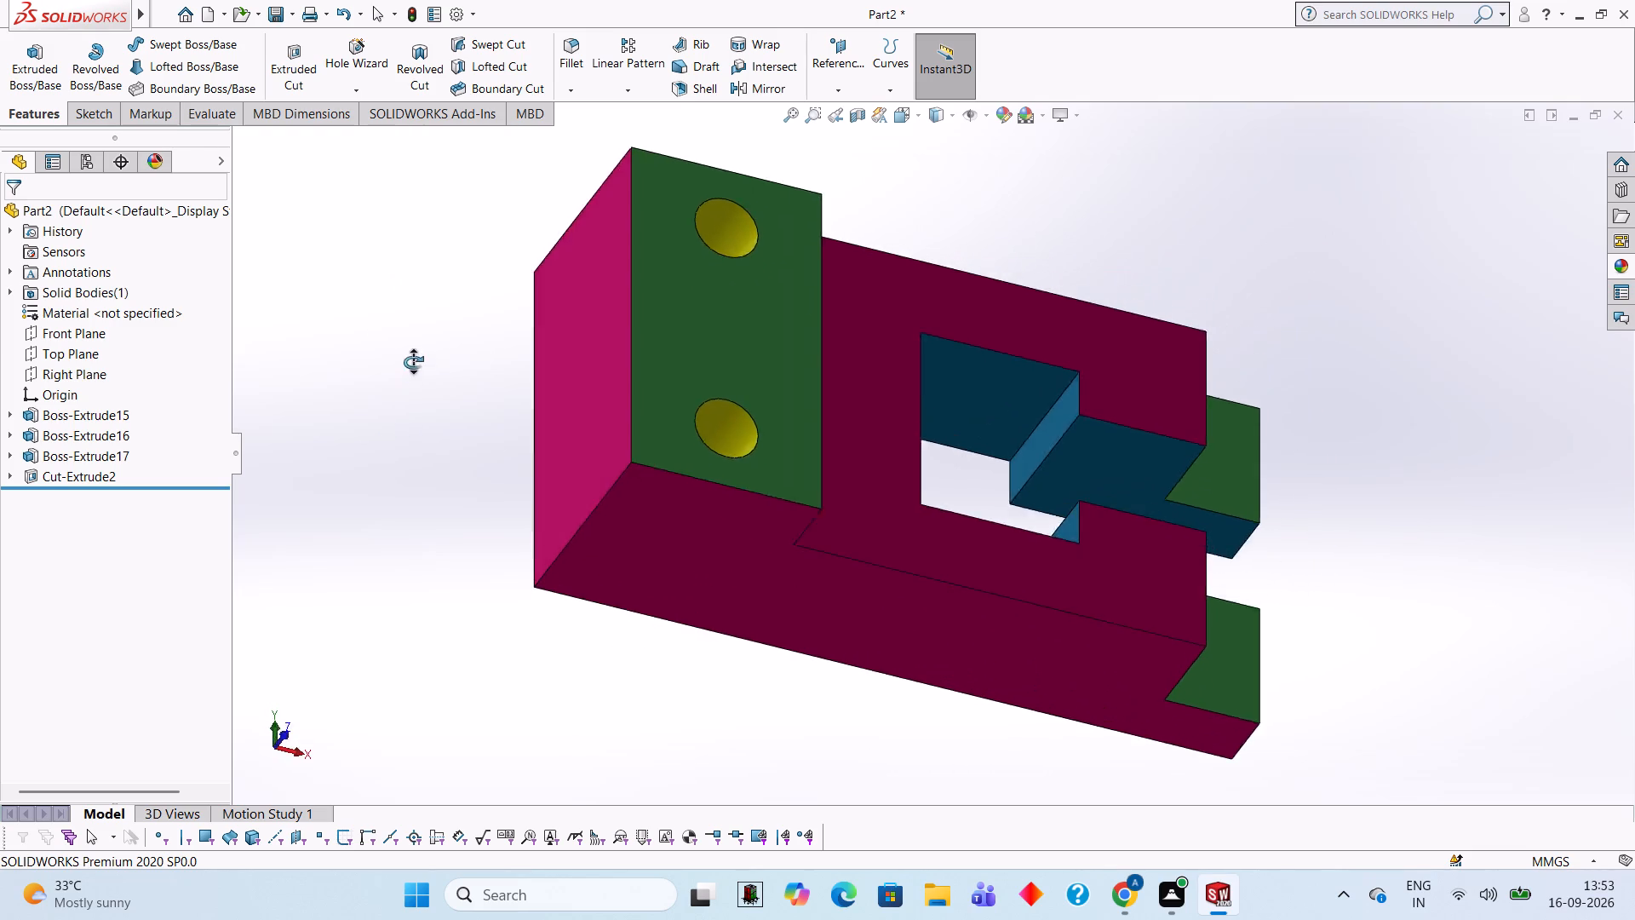
pyautogui.moveTo(413, 362); pyautogui.dragTo(407, 331)
pyautogui.moveTo(397, 436); pyautogui.dragTo(364, 452)
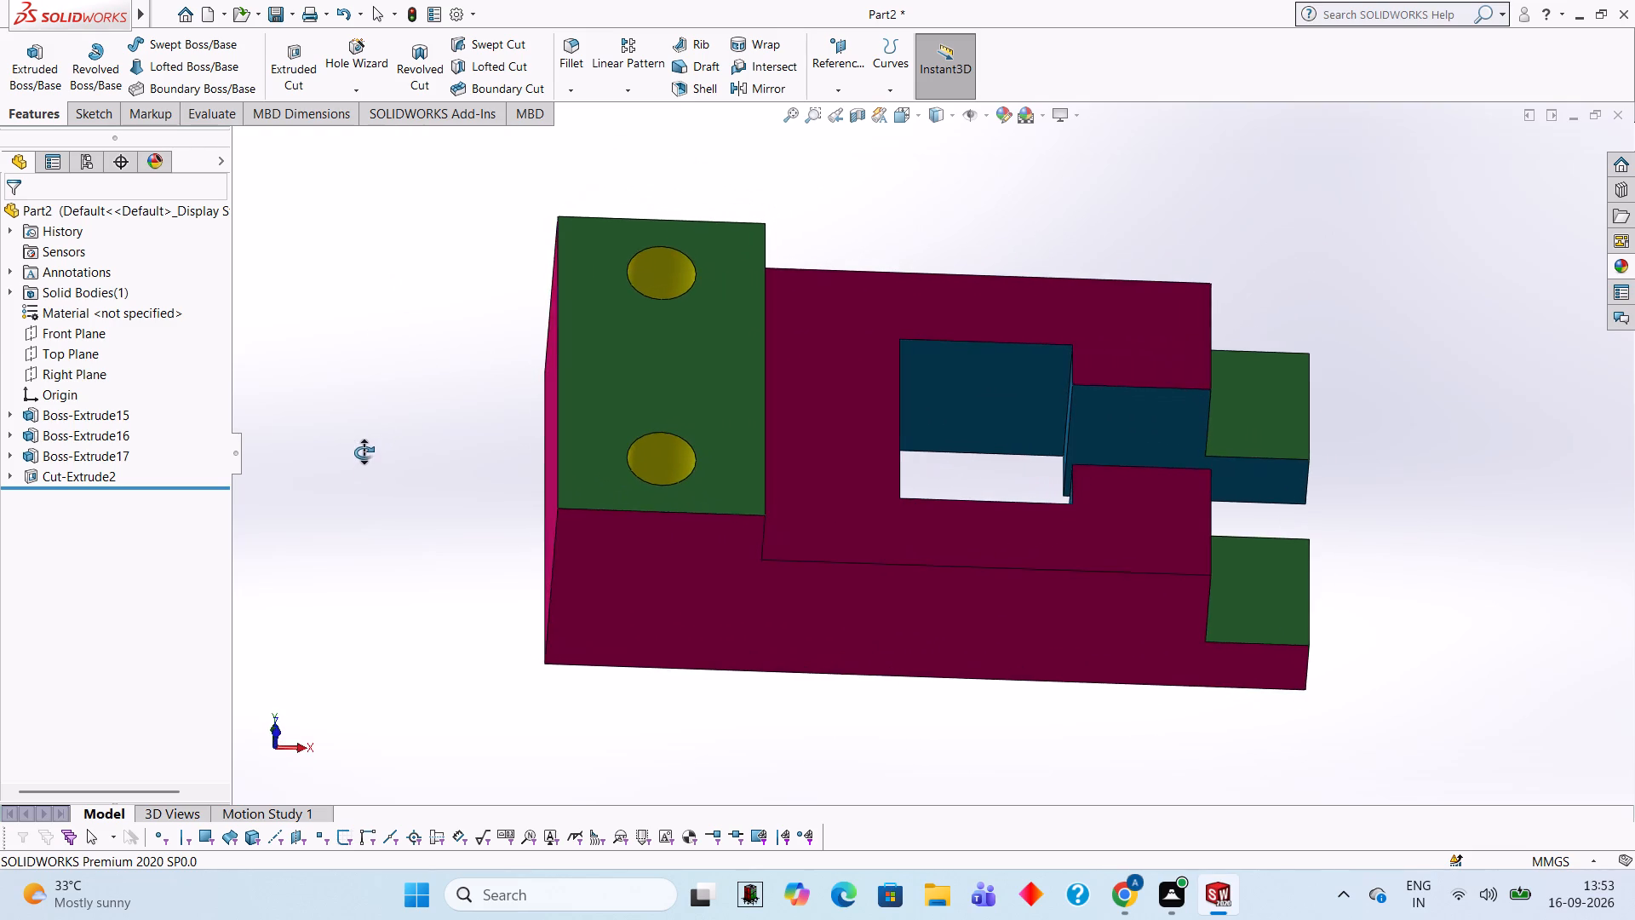
pyautogui.moveTo(364, 452); pyautogui.dragTo(376, 506)
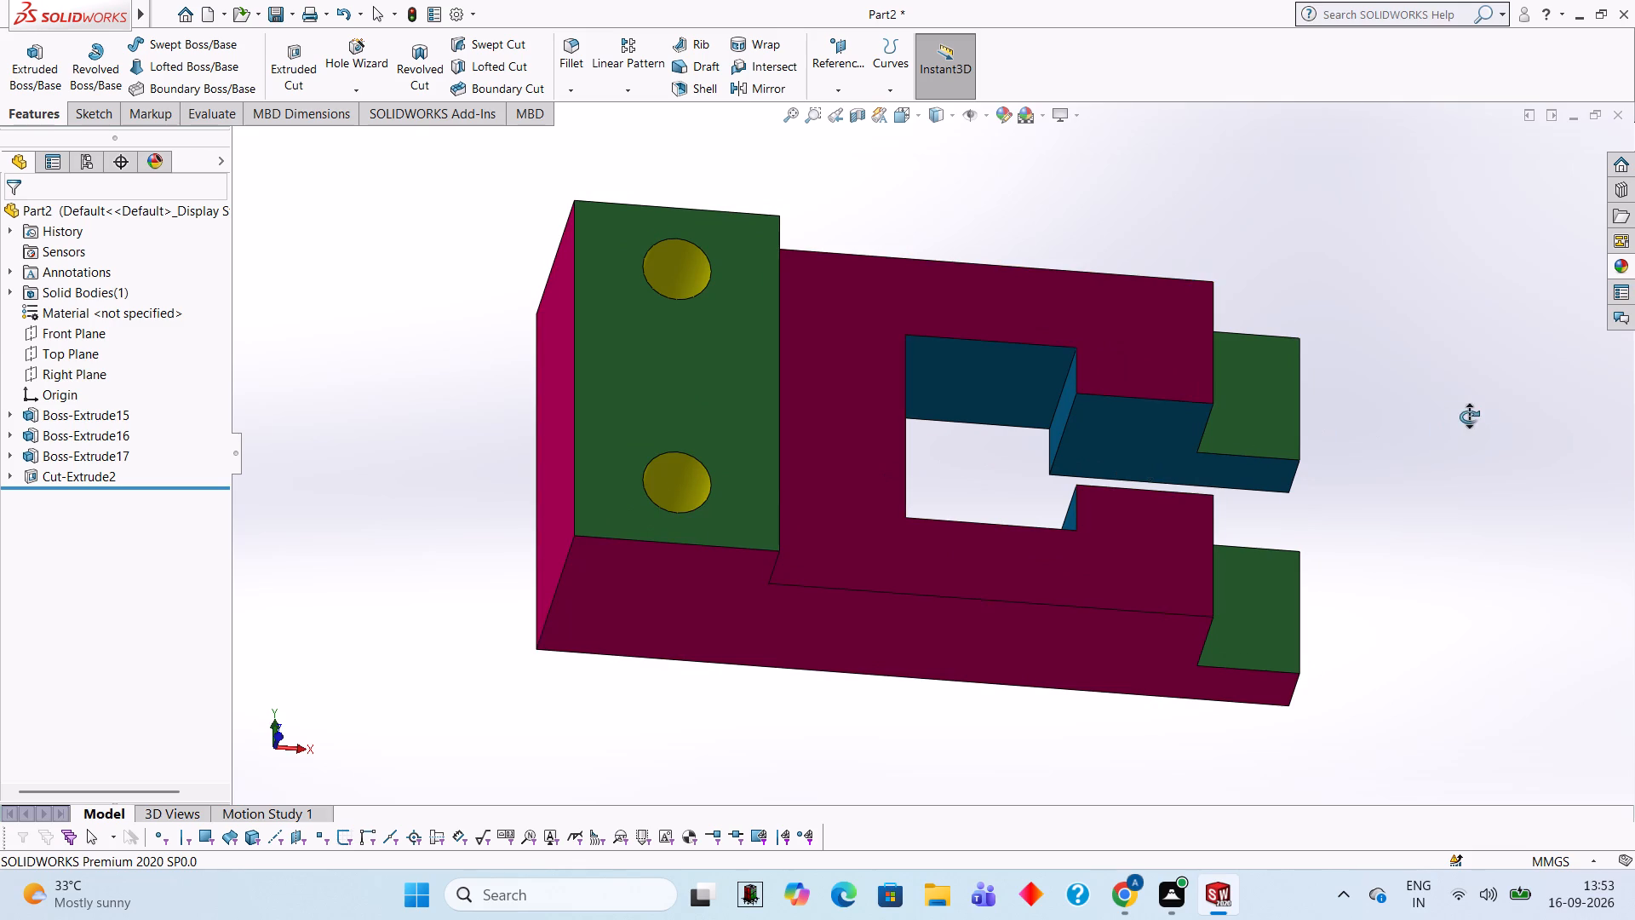
pyautogui.moveTo(1489, 411); pyautogui.dragTo(1480, 436)
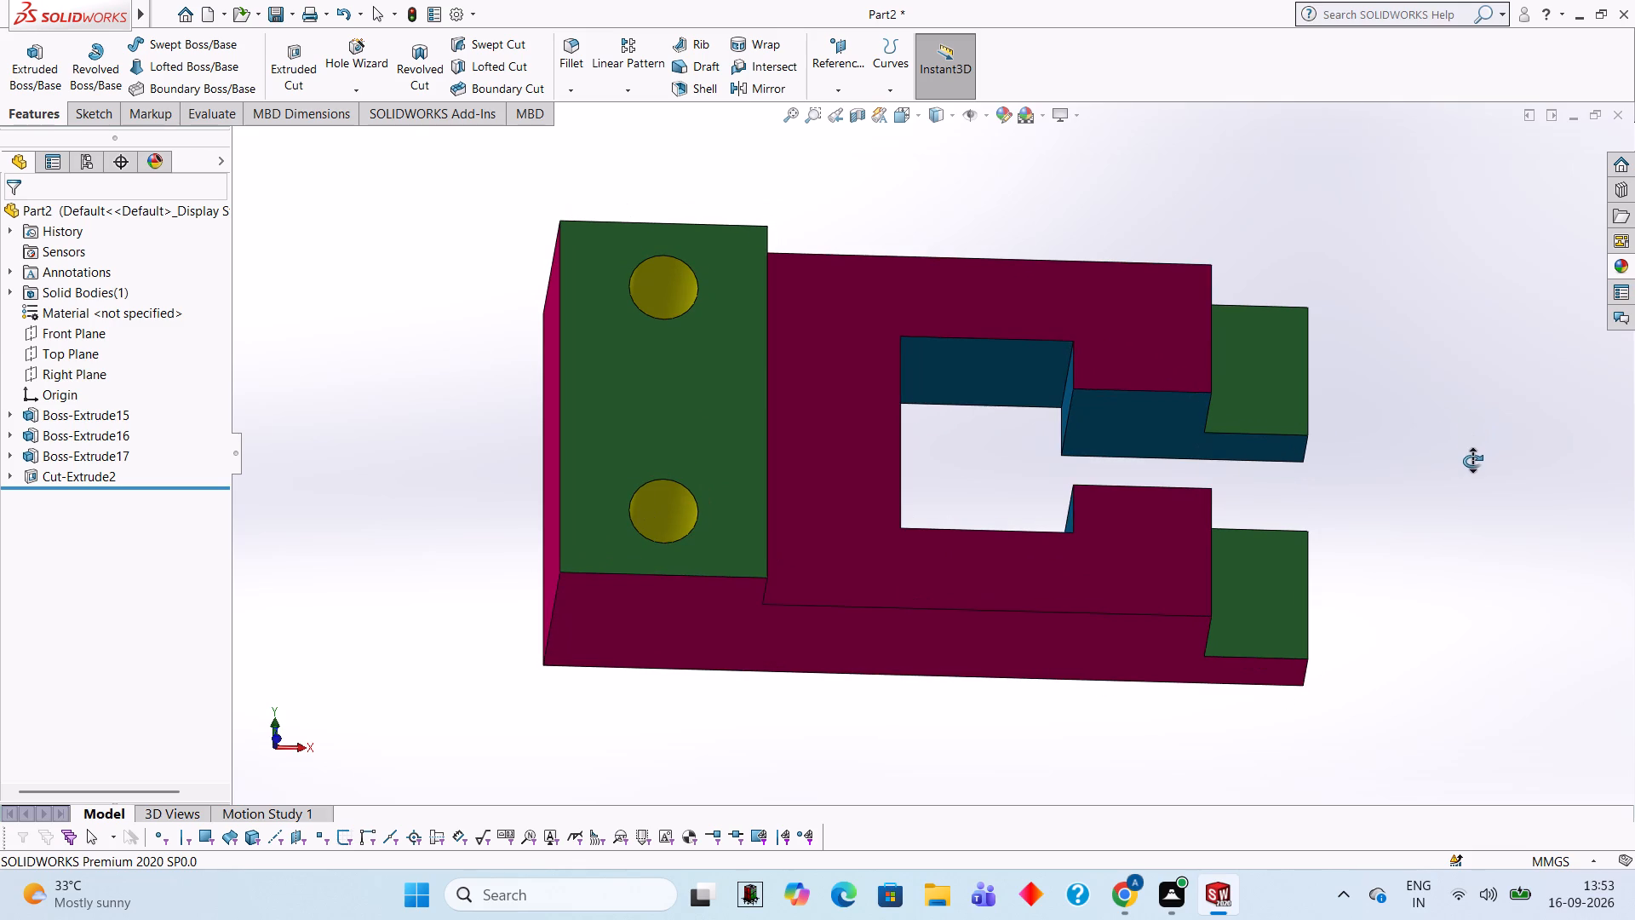
pyautogui.press('Escape')
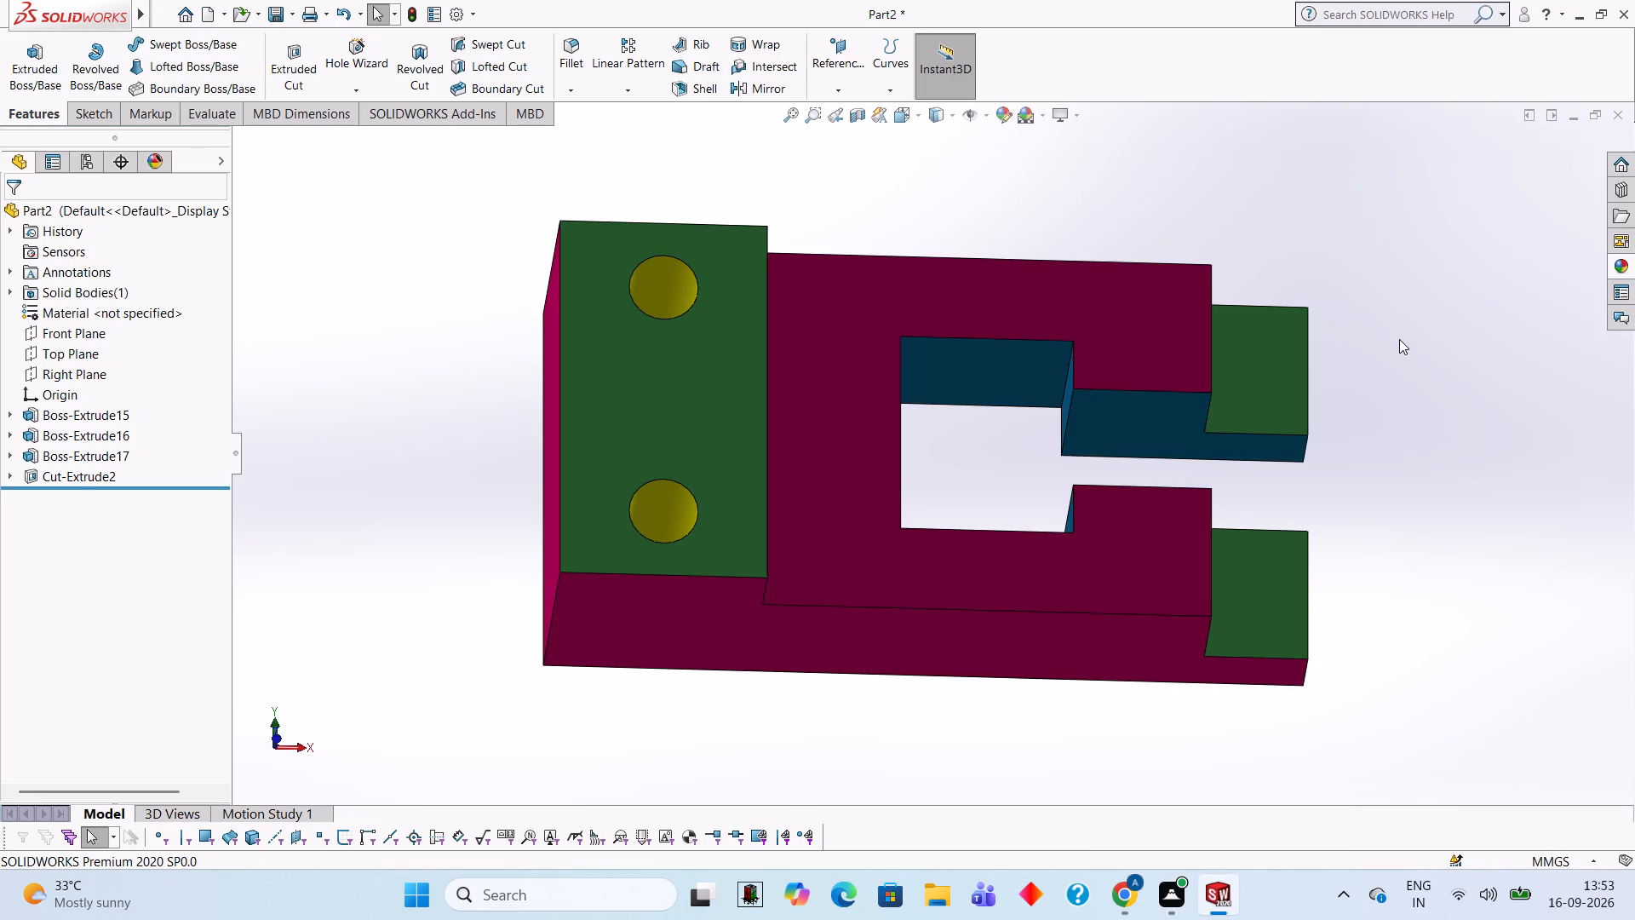
# Save the part as 131313 in SOLIDWORKS Part format in the Documents folder.
pyautogui.hotkey('ctrl', 's')
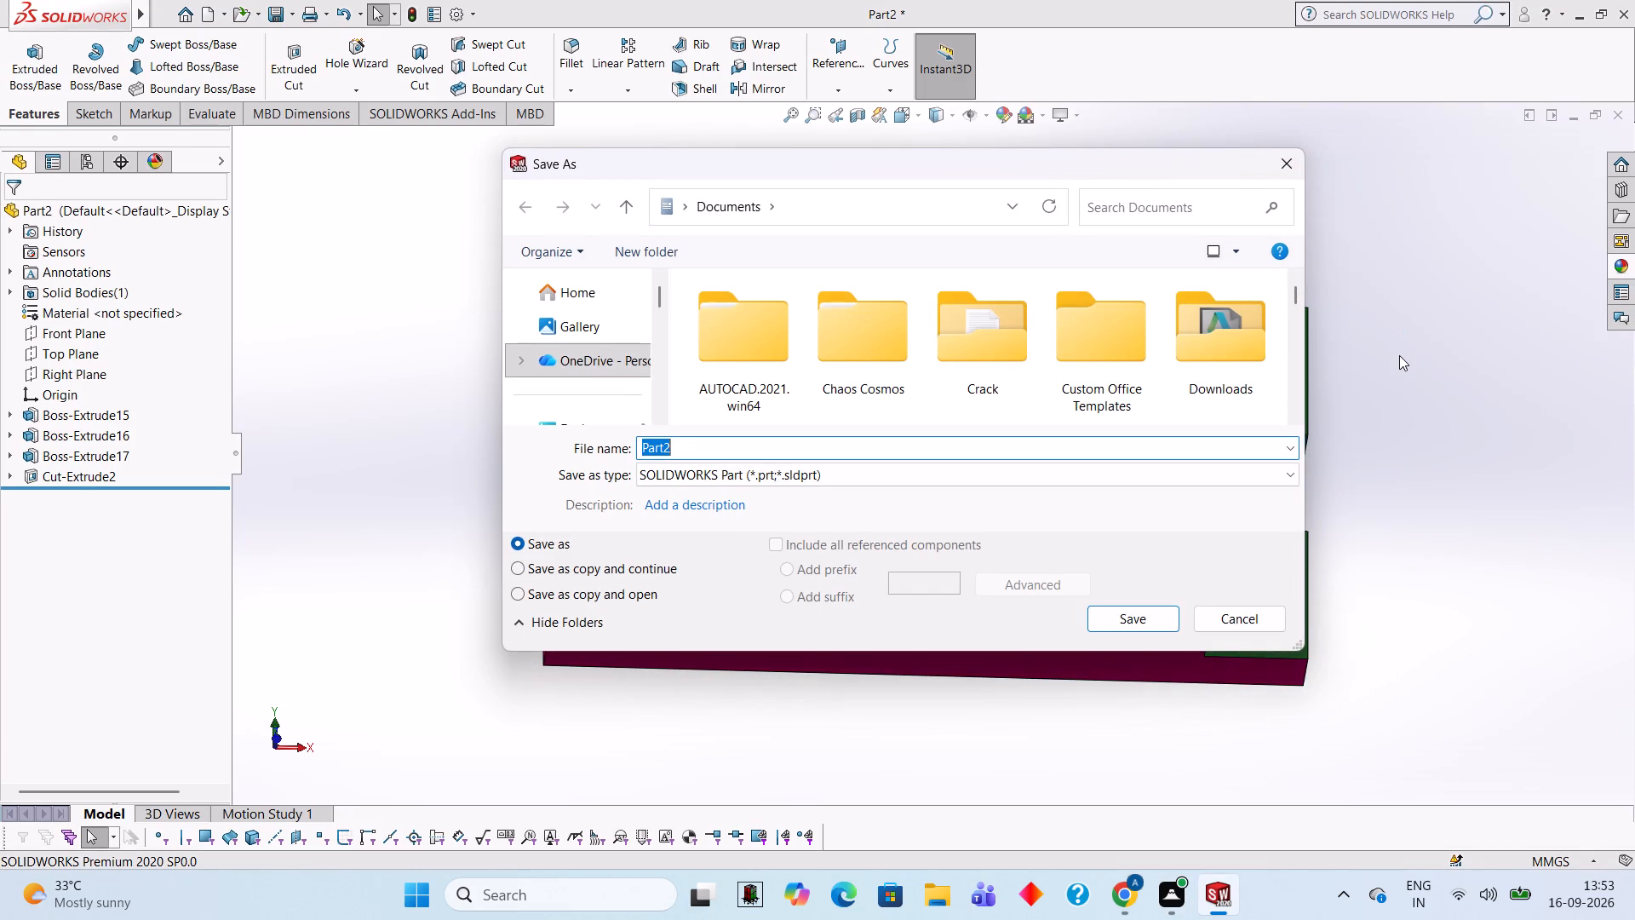
pyautogui.press('BackSpace')
pyautogui.write('13131')
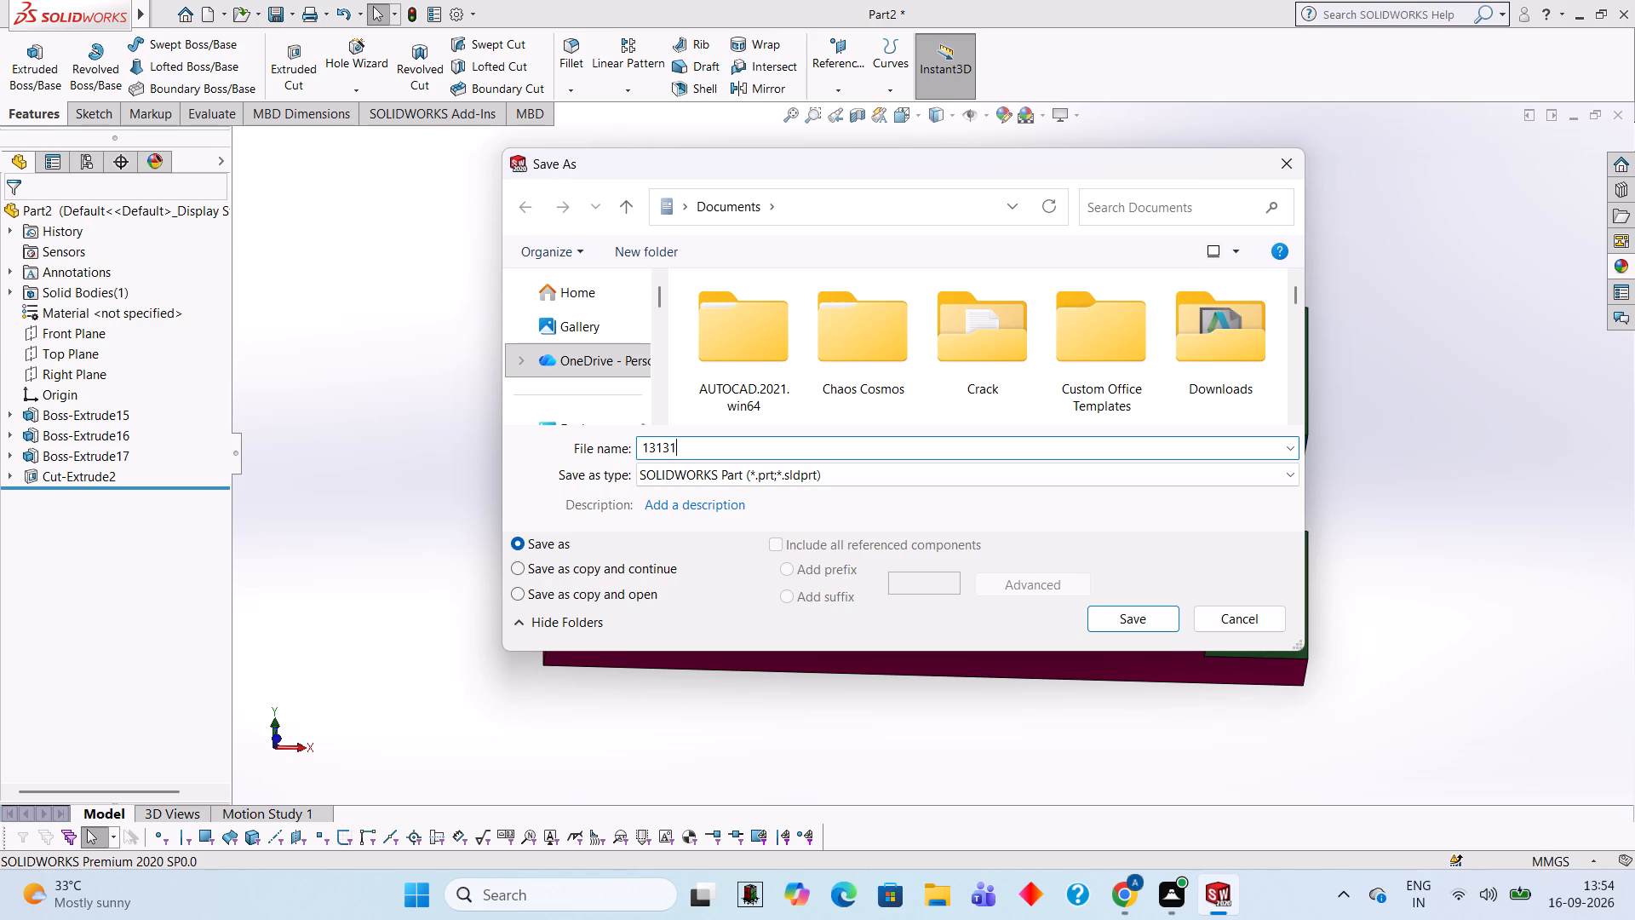
pyautogui.press('3')
pyautogui.click(1171, 618)
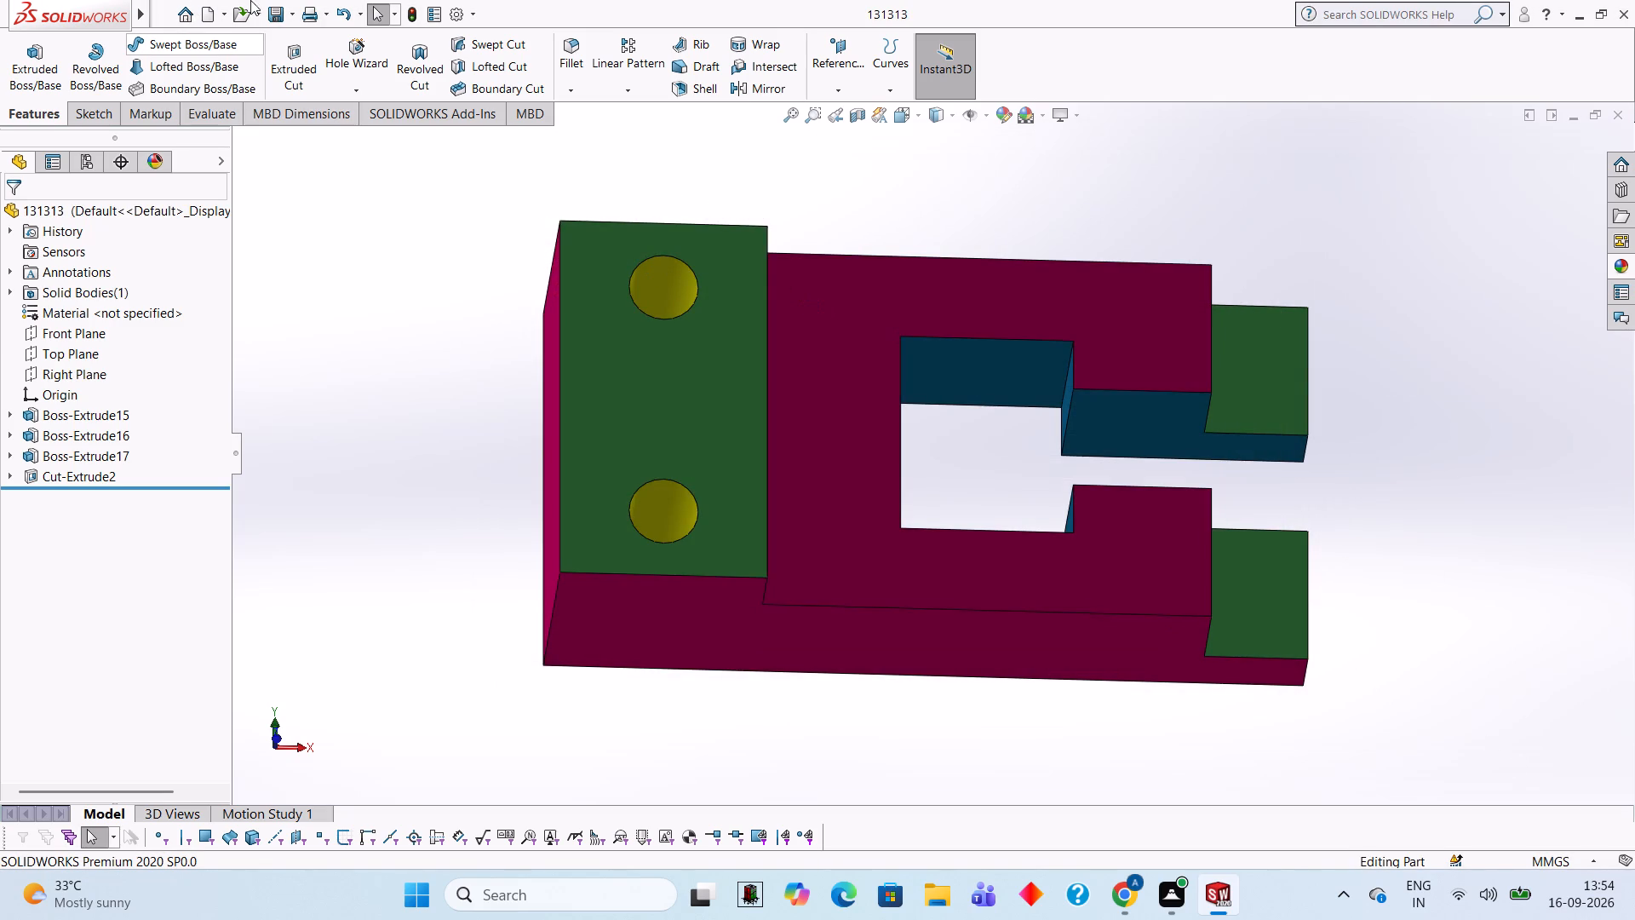
# Save the model as an Adobe PDF named 131313 in the Documents folder.
pyautogui.click(294, 16)
pyautogui.click(327, 65)
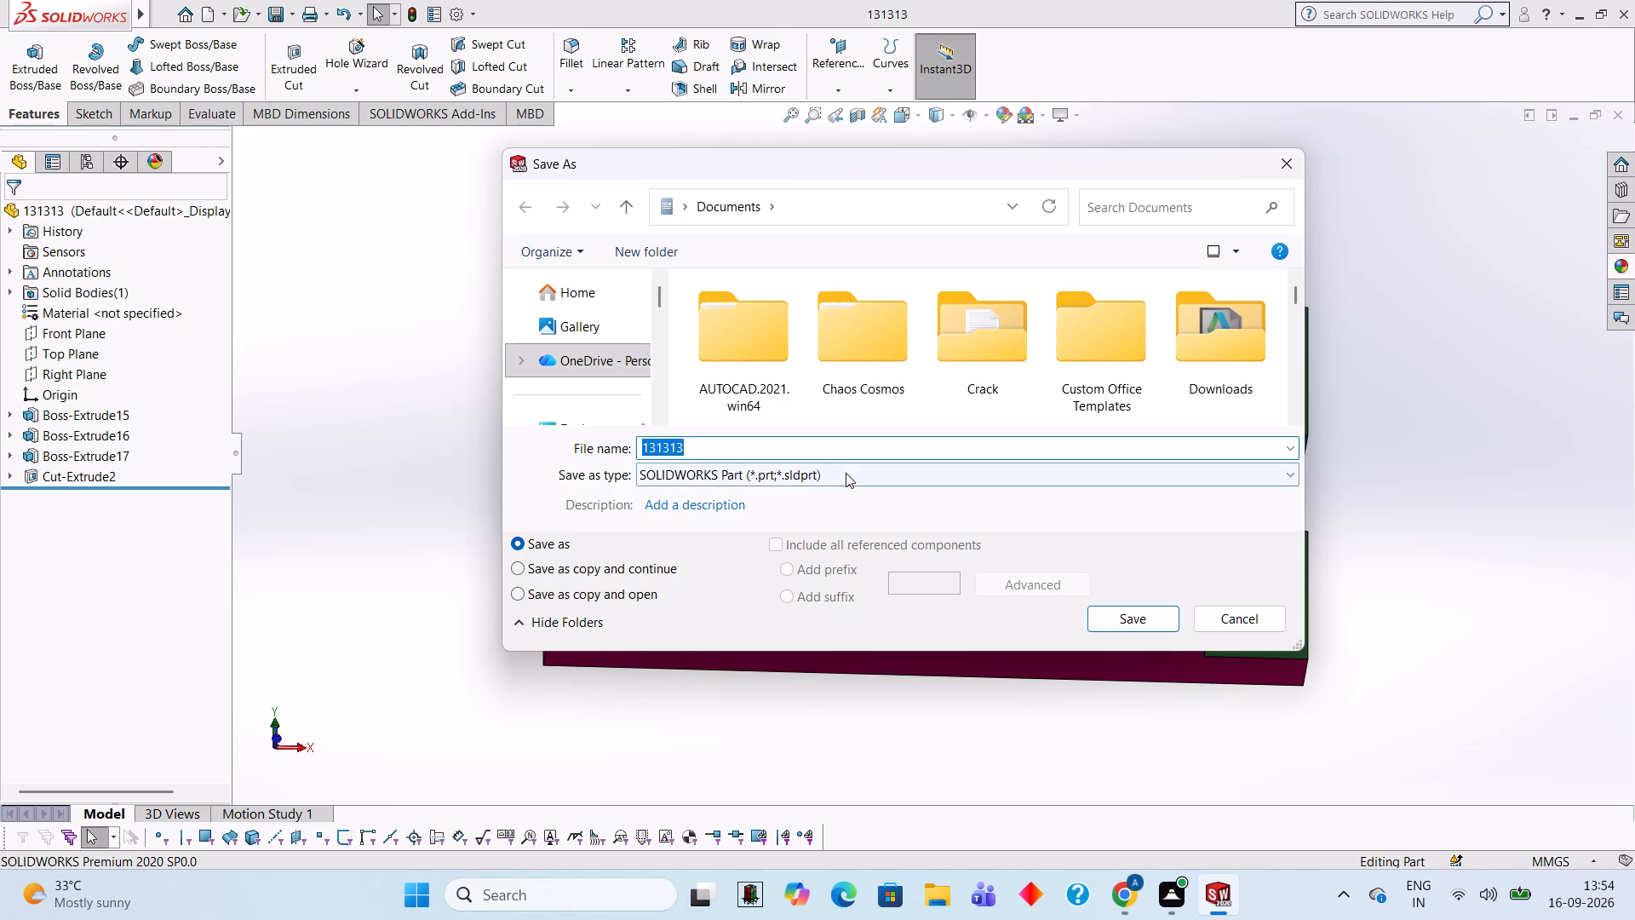
pyautogui.click(850, 473)
pyautogui.click(696, 129)
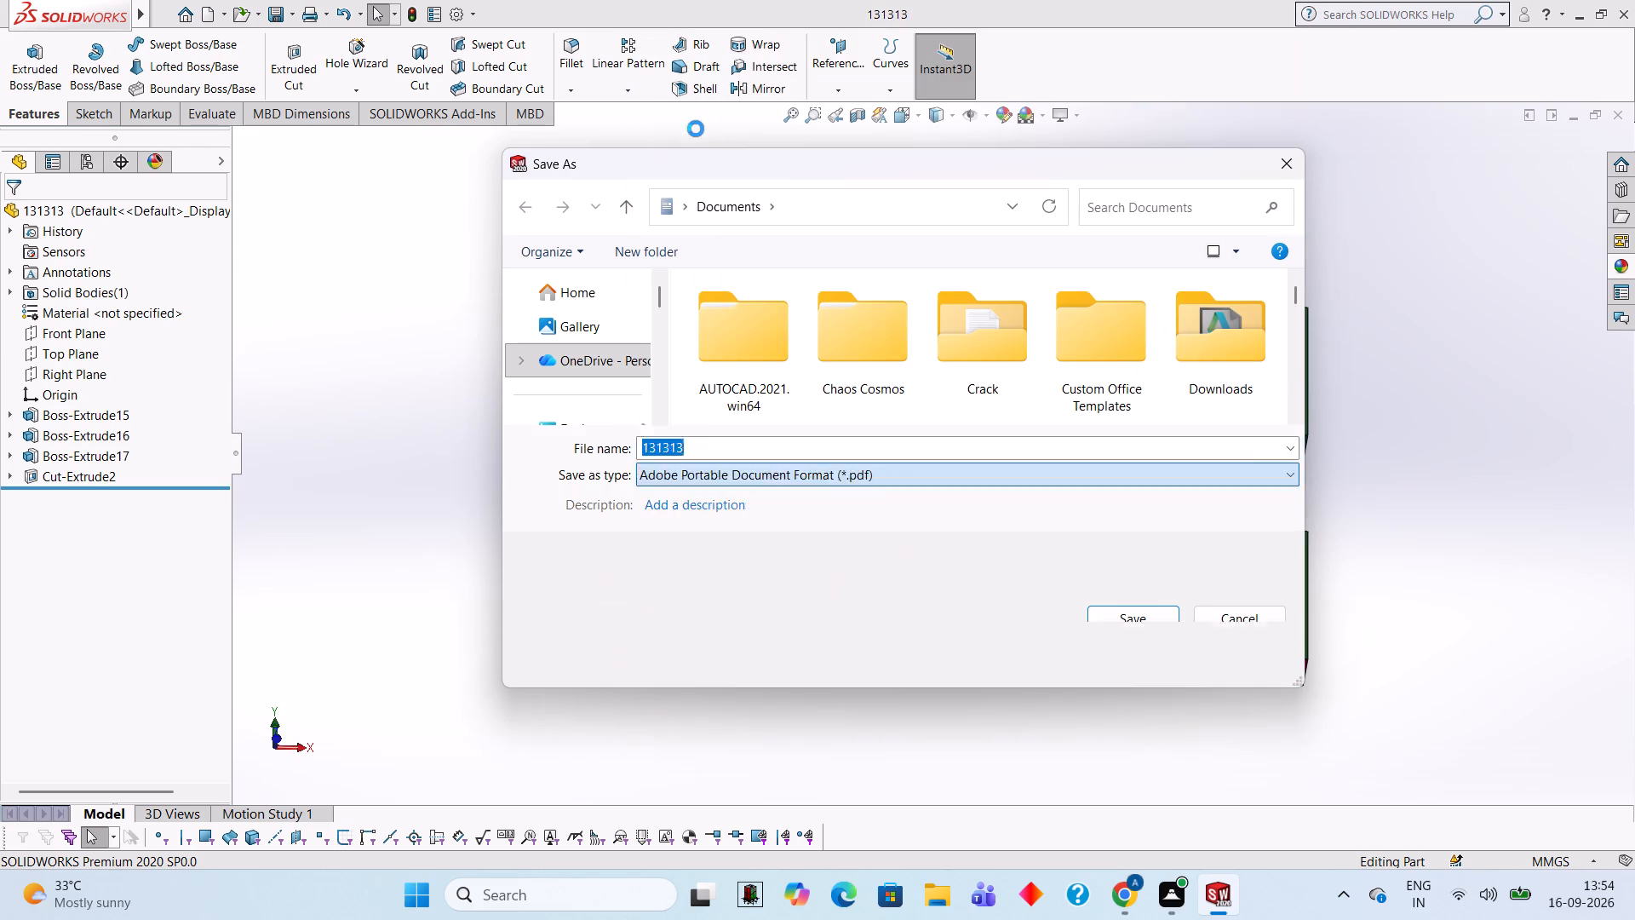
pyautogui.doubleClick(1139, 653)
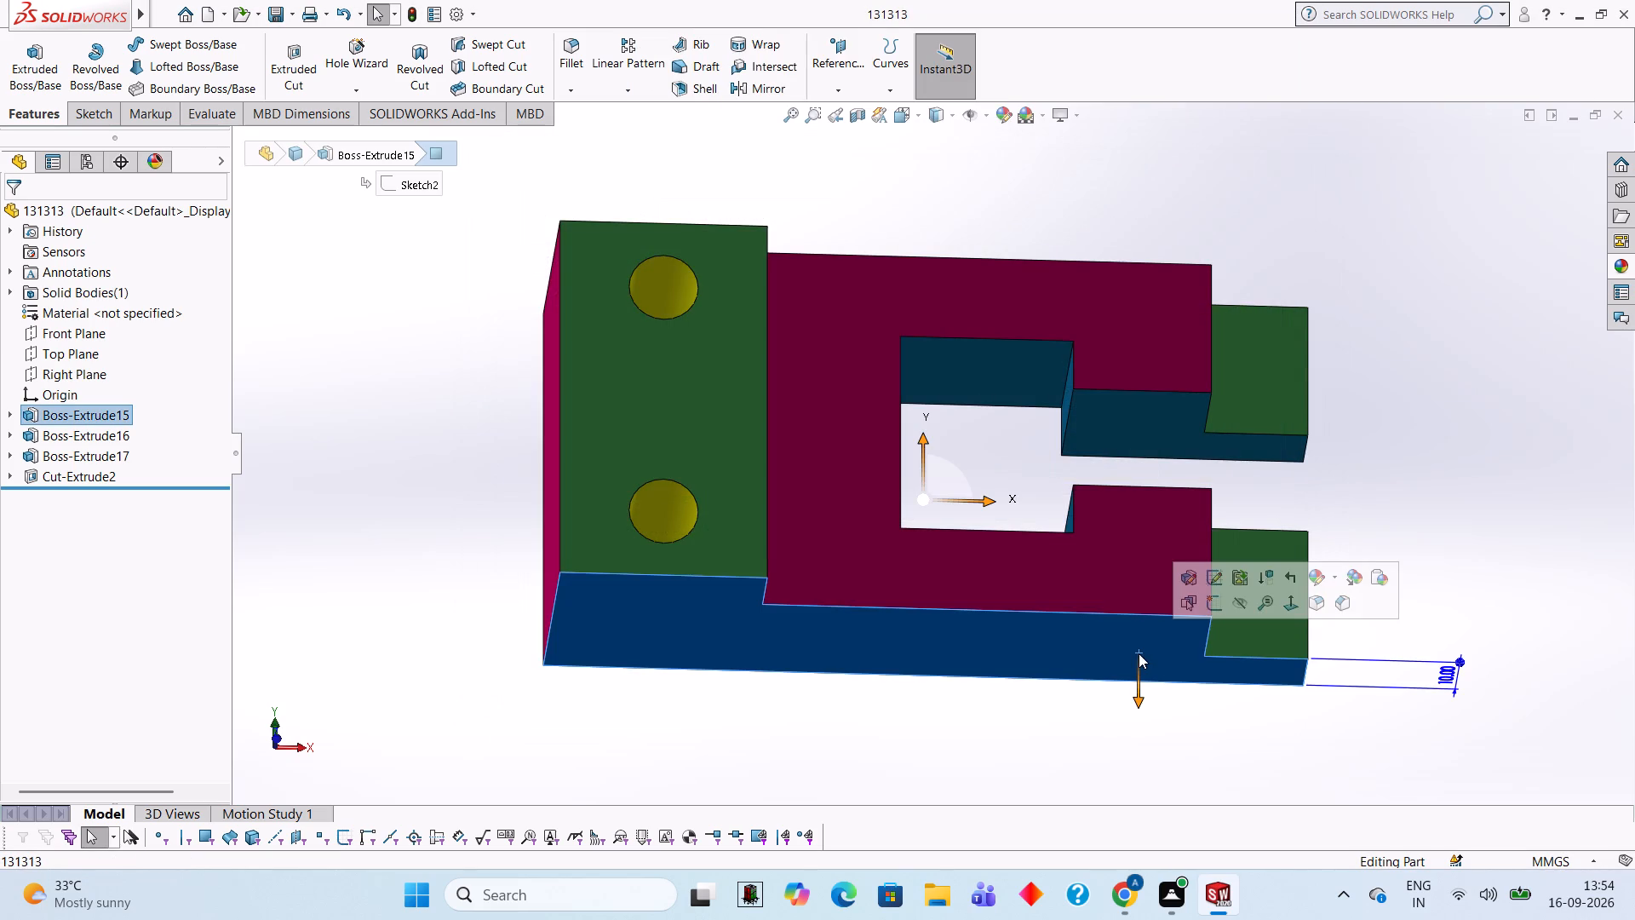
pyautogui.press('Escape')
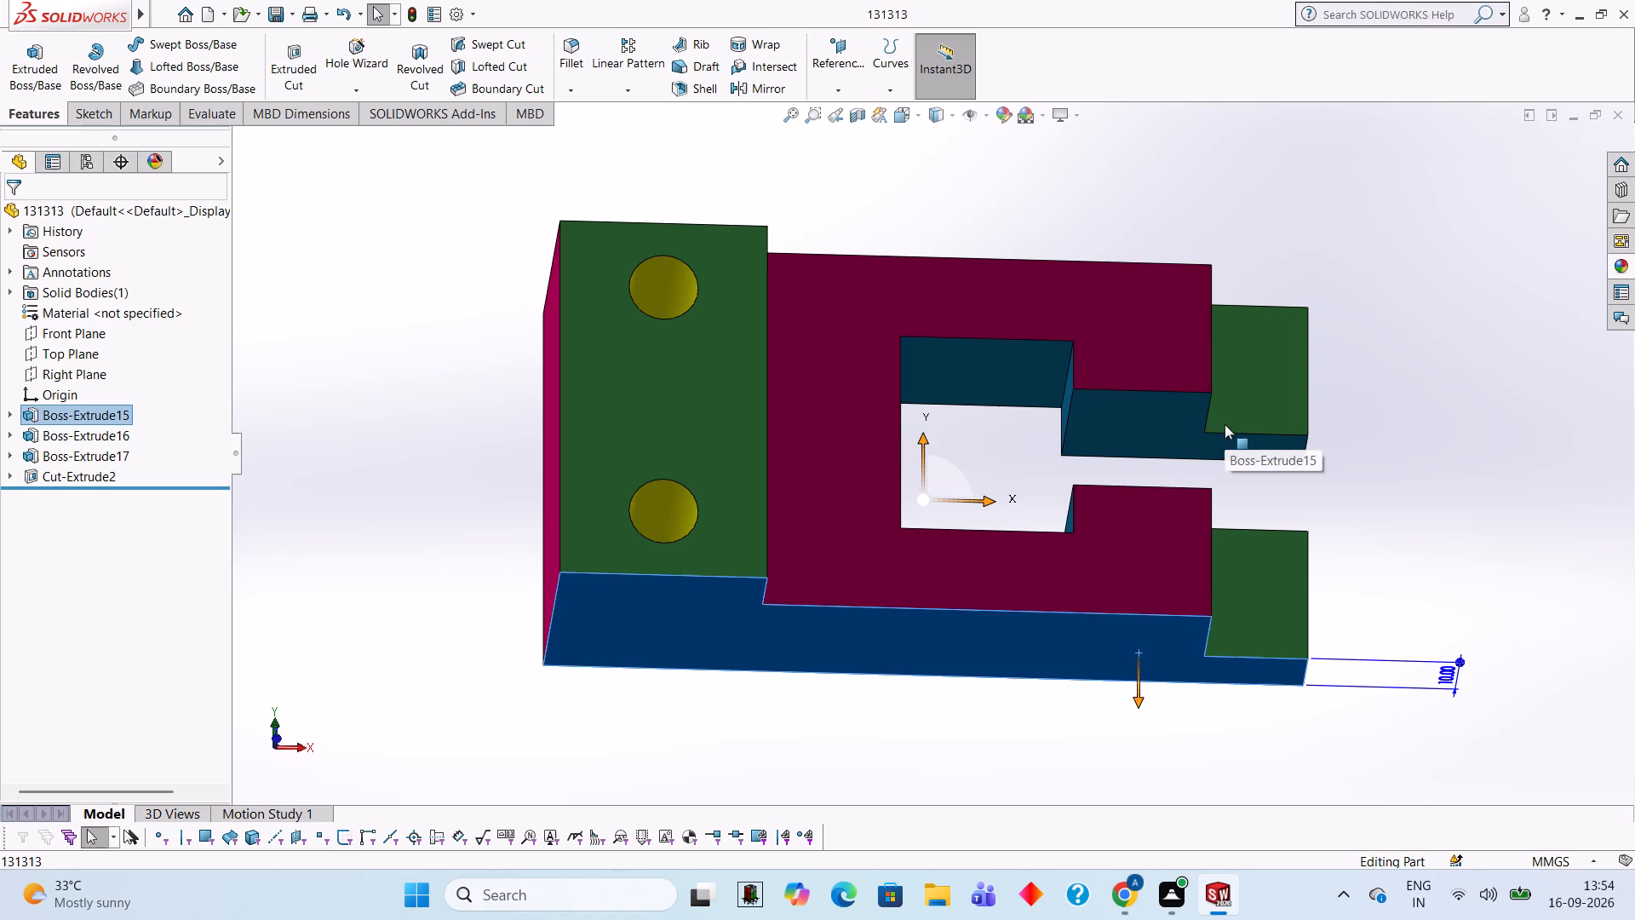